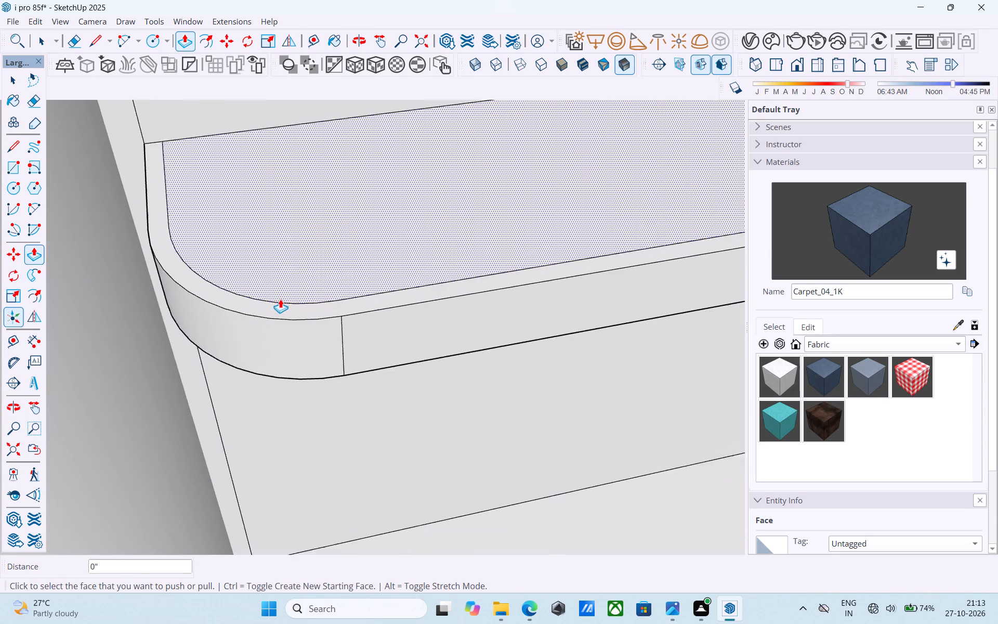
Raise the outer border strips of the fourth- and third-lowest column-side slabs by the same 2' 6".
scroll(280, 299, up, 1)
double_click(281, 309)
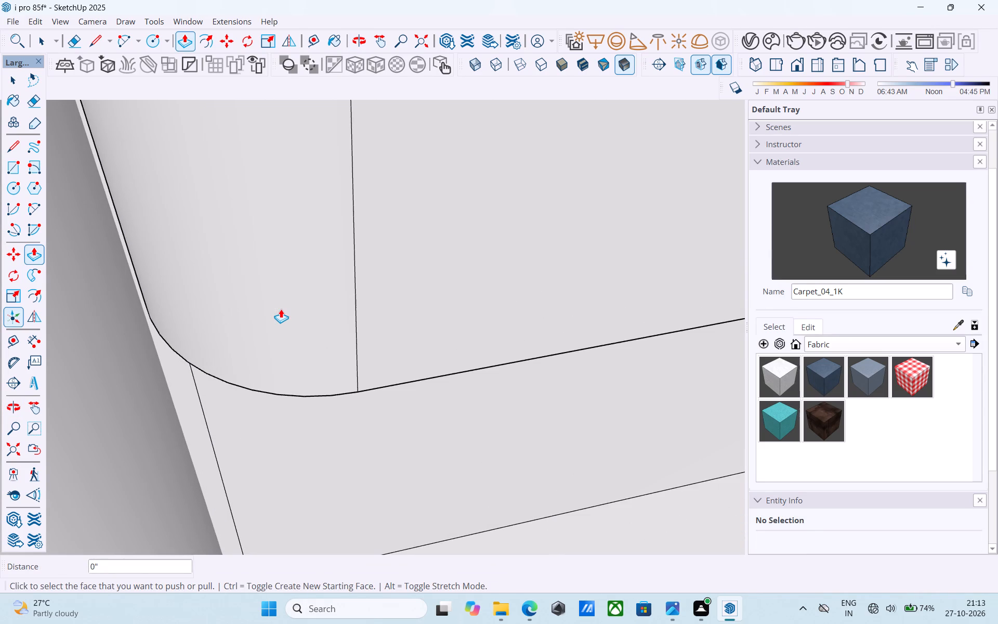
scroll(281, 309, down, 3)
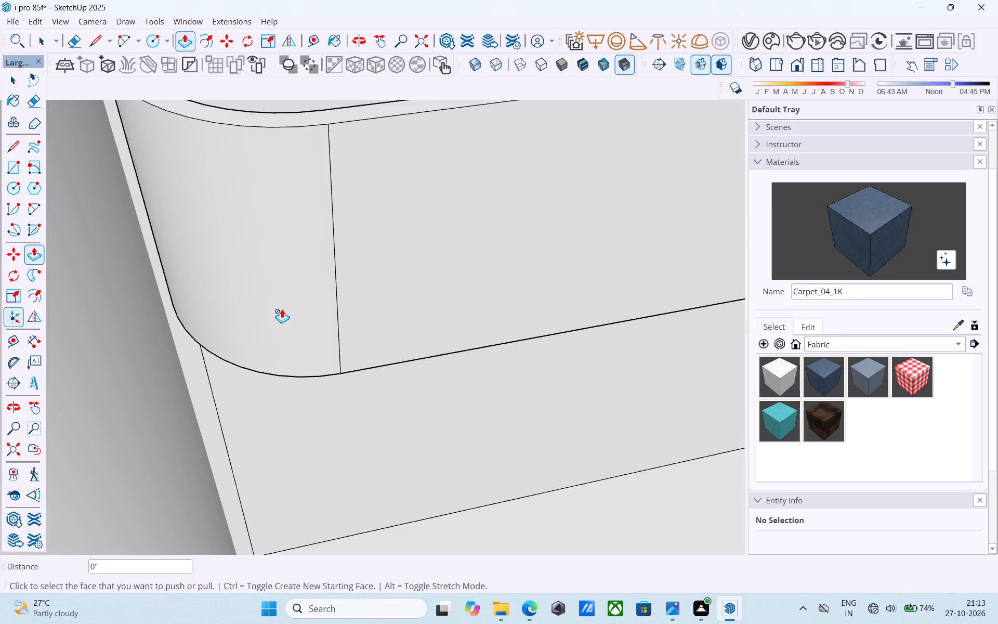
scroll(286, 309, down, 5)
middle_drag(286, 309, 294, 297)
scroll(291, 279, down, 9)
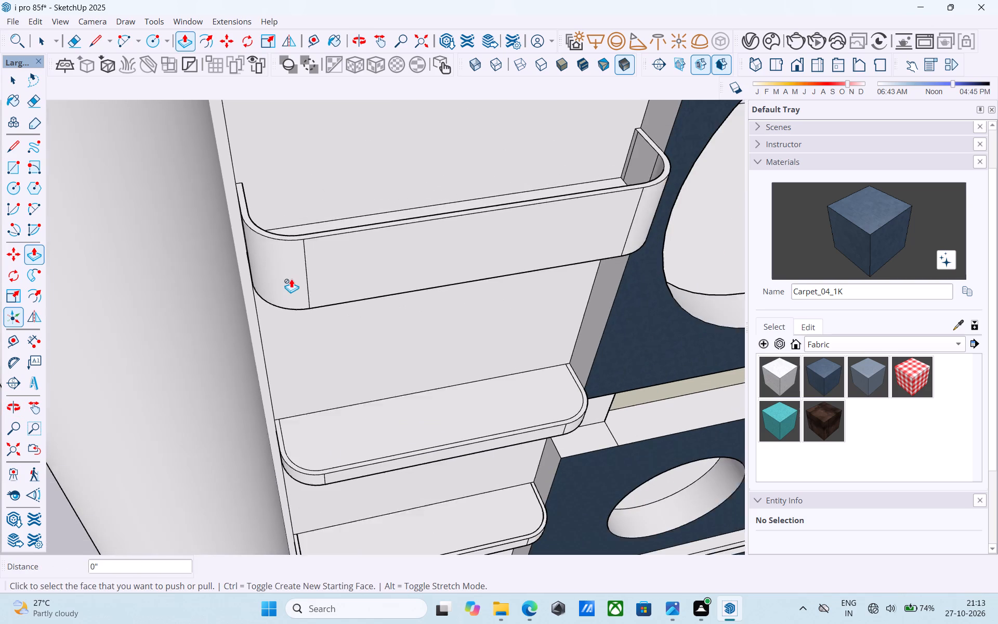
middle_drag(403, 470, 389, 402)
scroll(332, 400, up, 4)
scroll(269, 358, up, 8)
double_click(266, 355)
scroll(266, 356, down, 5)
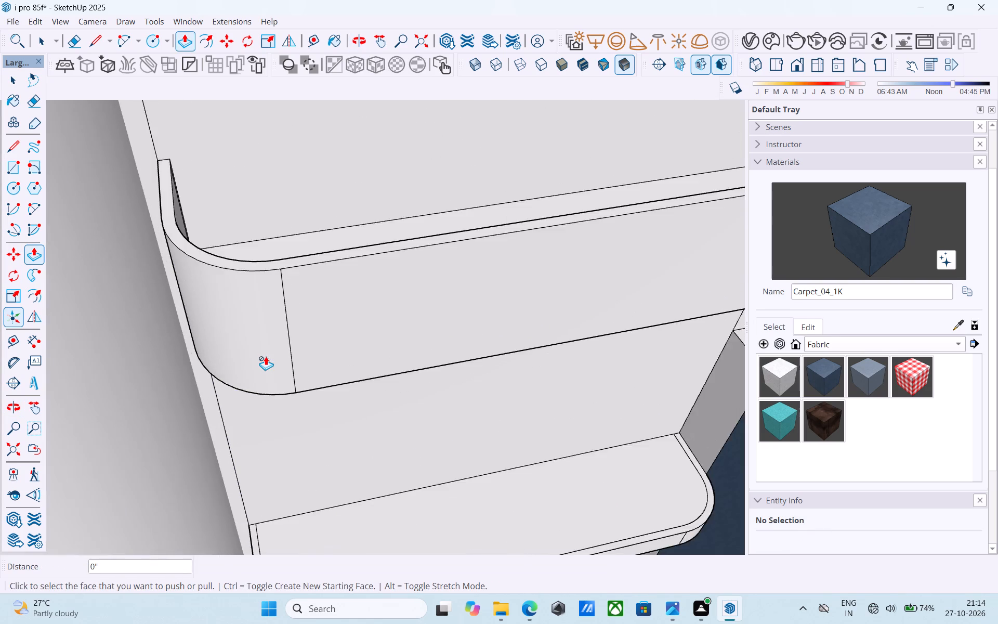
Raise the outer border strips of the two lowest column-side slabs by the same 2' 6" and save the model.
scroll(367, 322, down, 15)
scroll(314, 416, up, 10)
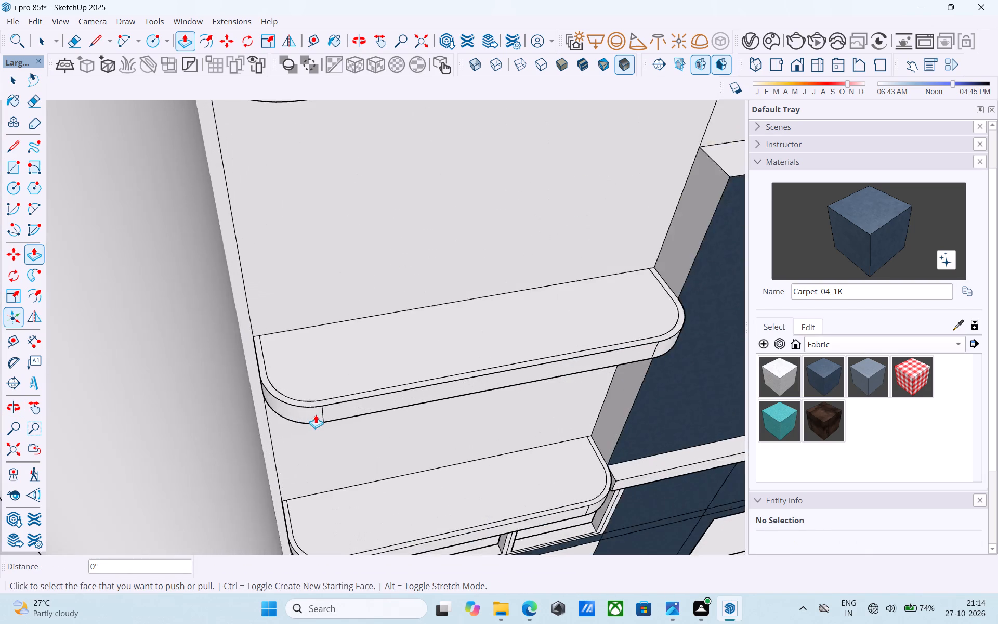
scroll(316, 414, up, 7)
double_click(306, 398)
scroll(290, 333, down, 14)
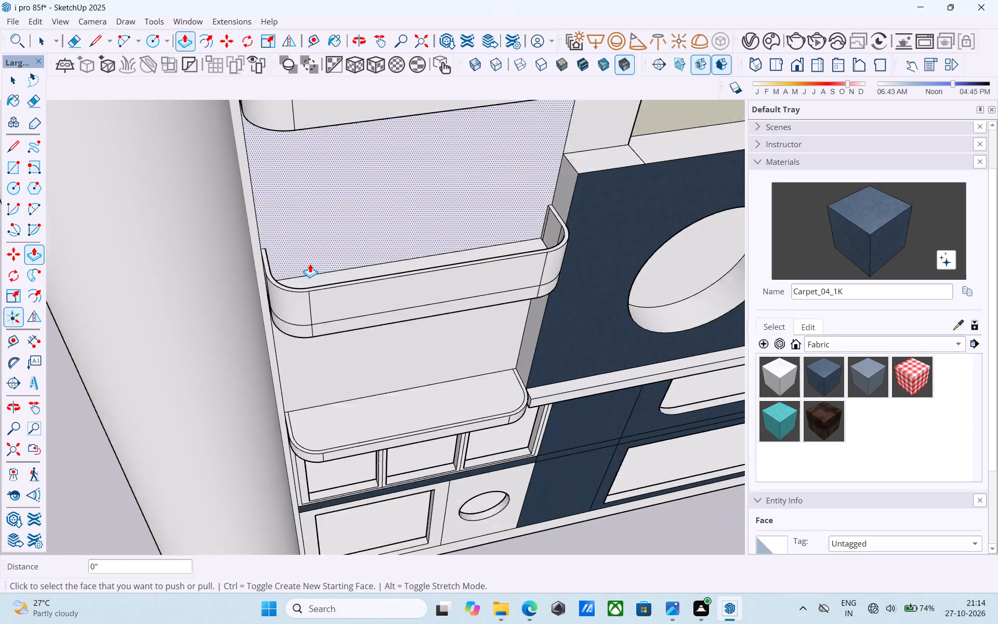
scroll(310, 264, down, 4)
scroll(323, 406, up, 20)
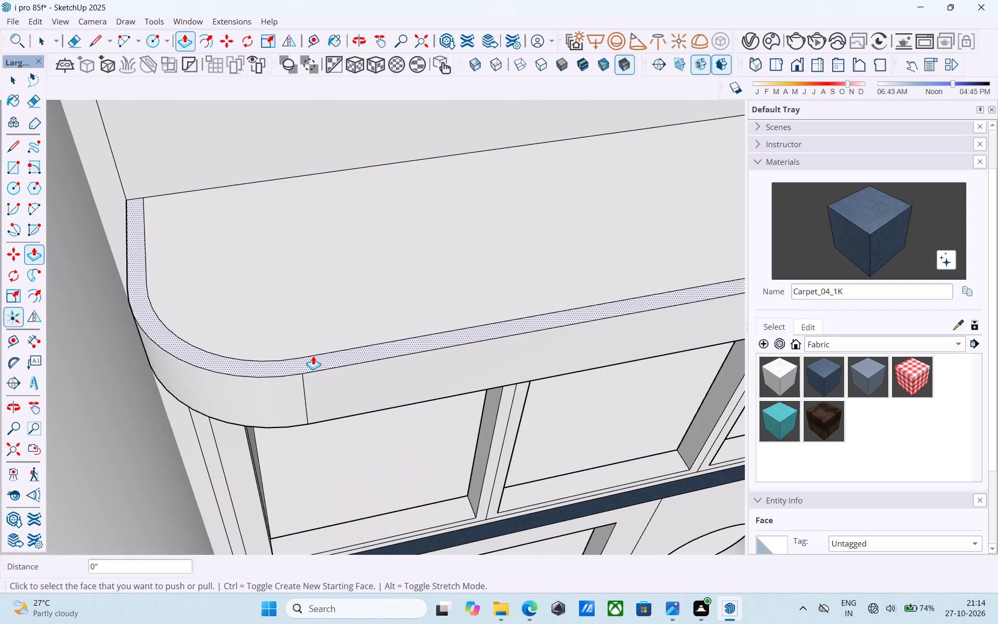
double_click(313, 356)
key(ctrl+s)
Raise the outer border strip of the lowest L-shaped slab on the opposite side of the facade by the same 2' 6".
scroll(297, 365, down, 12)
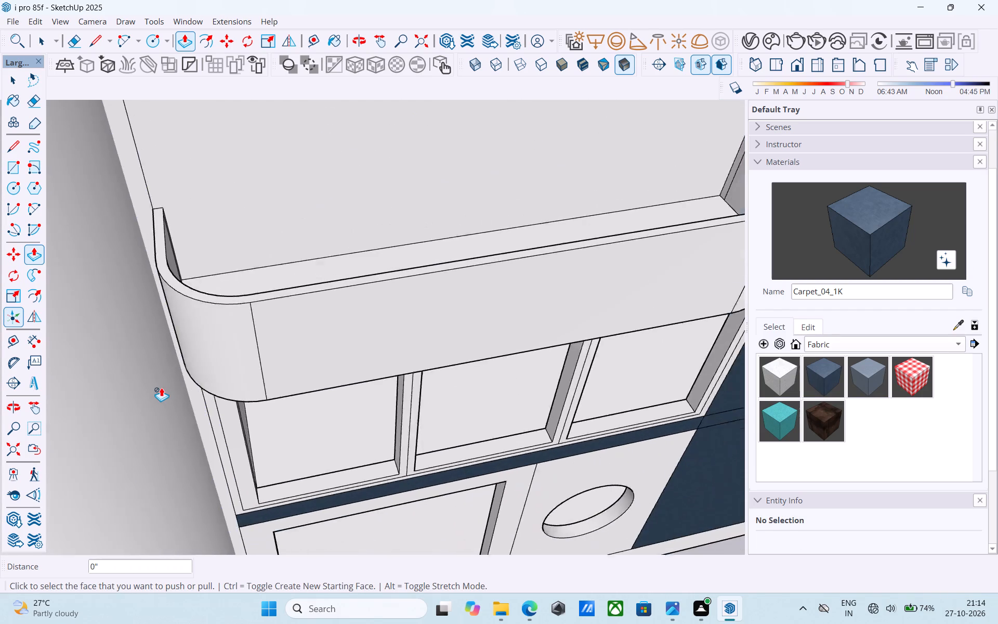
scroll(161, 387, down, 20)
shift+middle_drag(368, 350, 288, 280)
scroll(389, 261, down, 3)
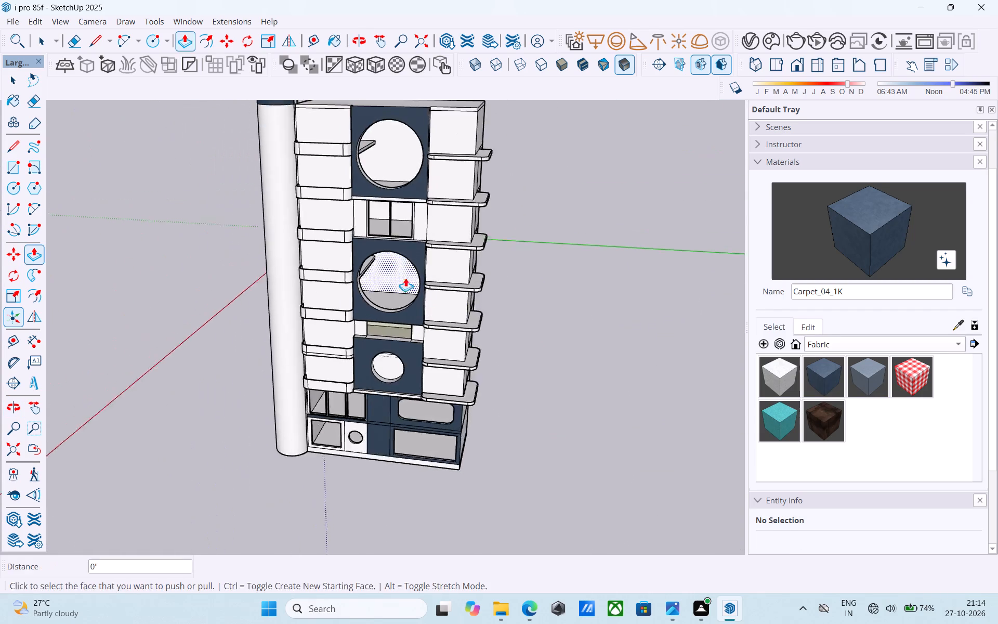
shift+middle_drag(424, 311, 274, 333)
shift+middle_drag(395, 342, 386, 312)
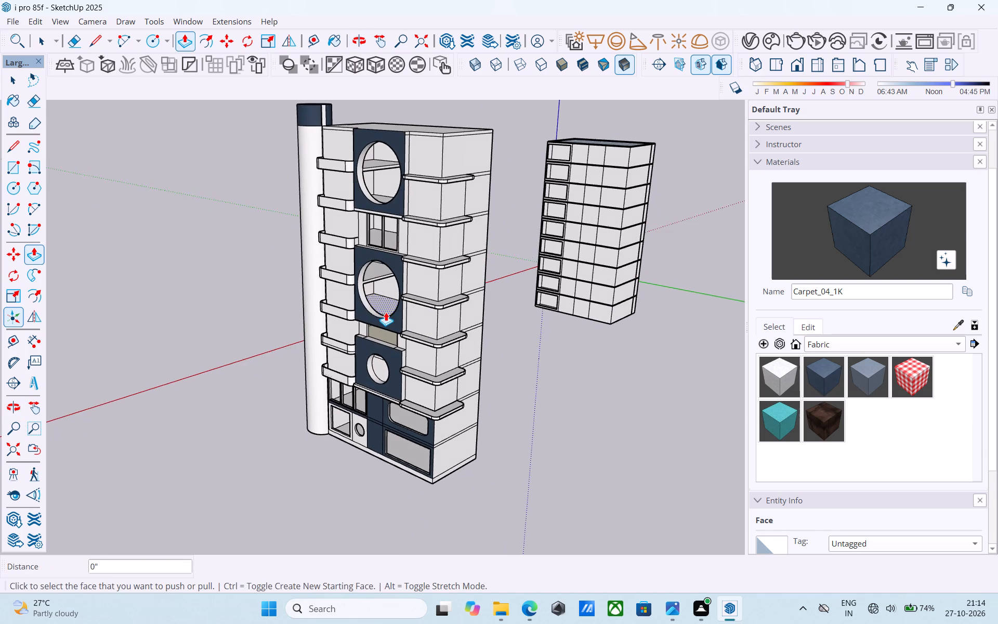
scroll(386, 311, up, 5)
shift+middle_drag(474, 375, 474, 345)
scroll(474, 345, up, 4)
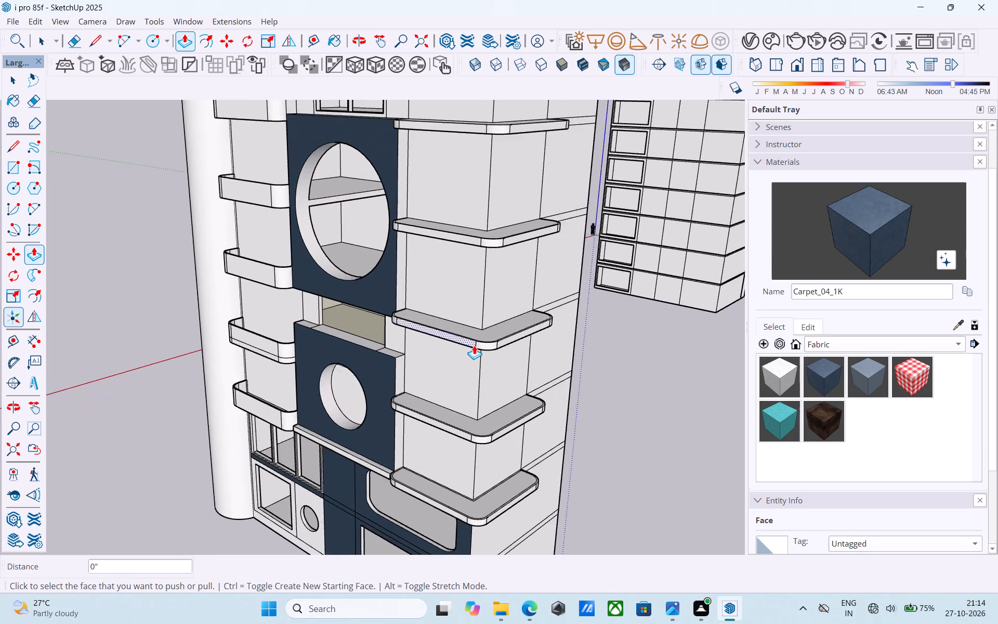
scroll(474, 345, down, 6)
middle_drag(467, 361, 663, 376)
middle_drag(661, 377, 582, 360)
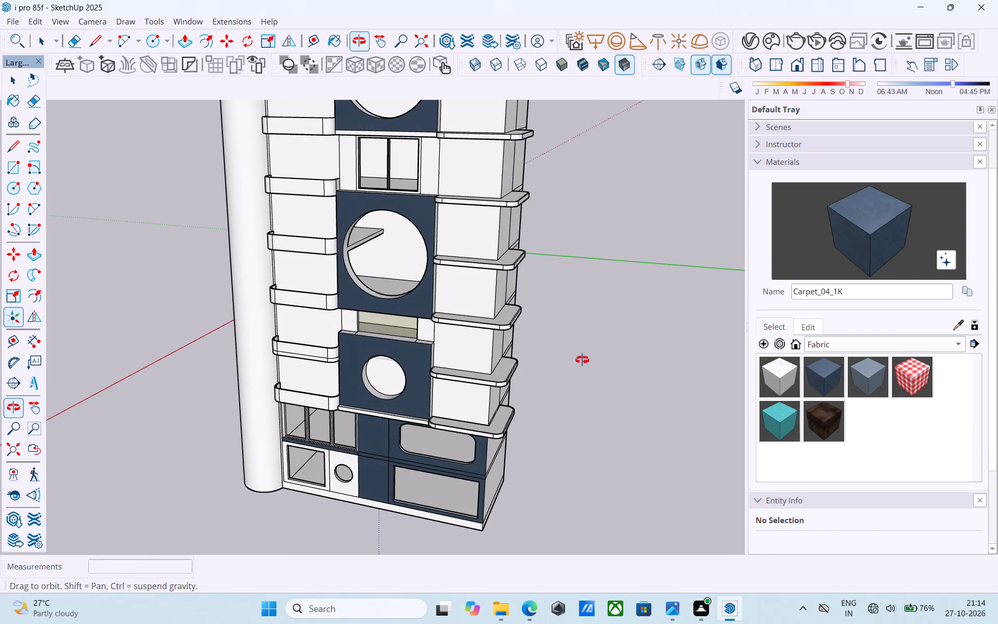
middle_drag(582, 360, 616, 339)
middle_drag(495, 423, 485, 425)
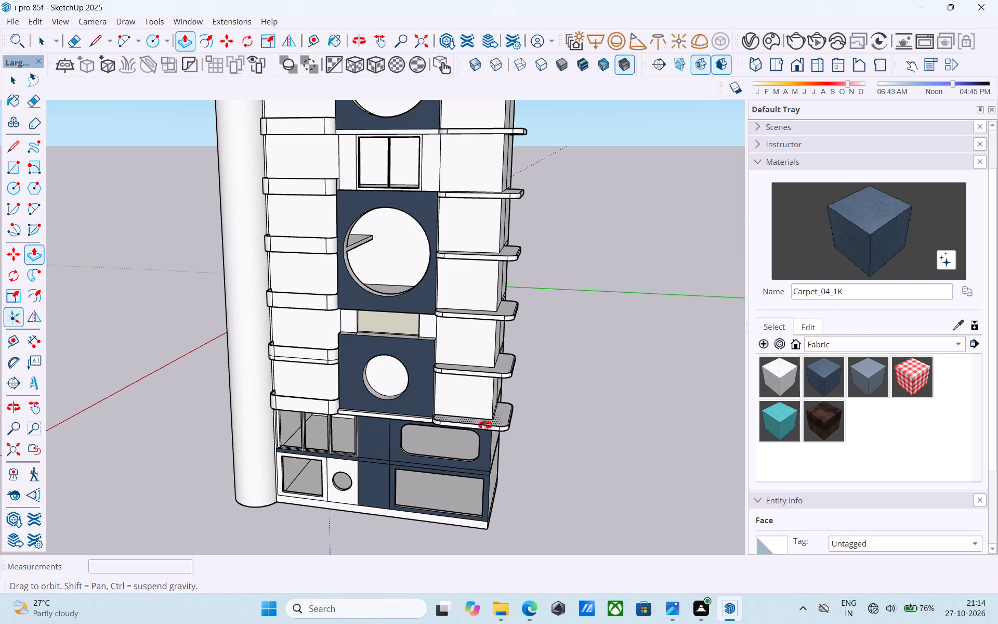
middle_drag(485, 425, 426, 442)
scroll(491, 428, up, 15)
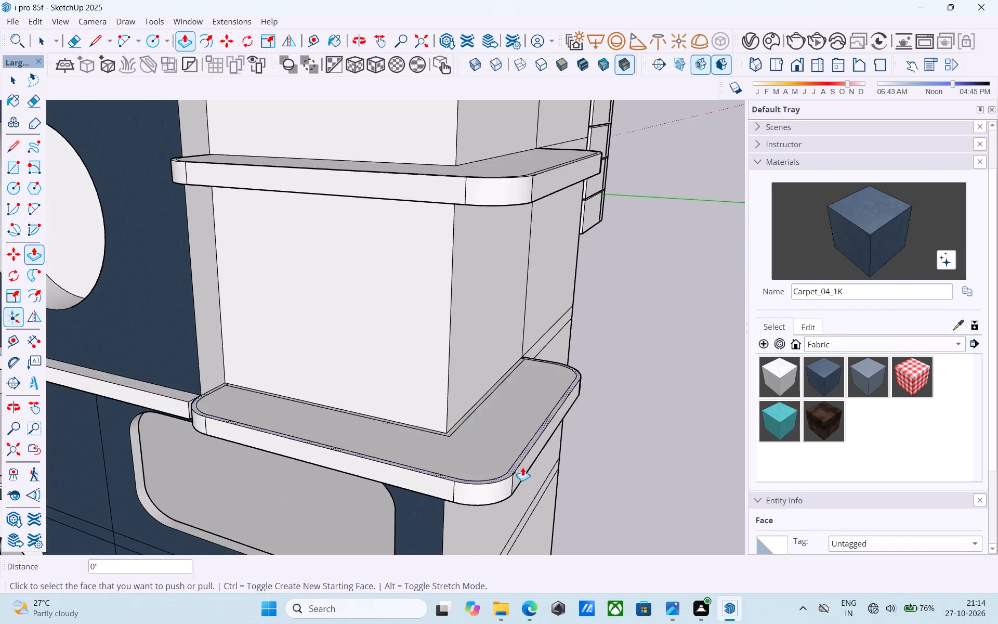
middle_drag(523, 470, 537, 476)
scroll(524, 473, up, 7)
double_click(529, 434)
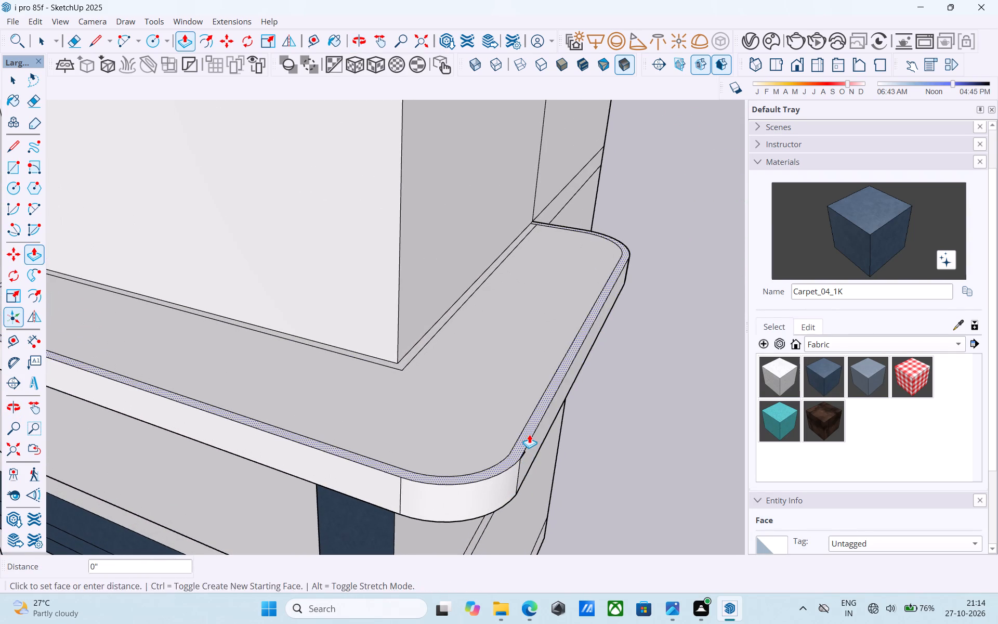
scroll(528, 430, down, 11)
Raise the outer border strips of the second and third L-shaped slabs from the bottom by the same 2' 6".
shift+middle_drag(529, 417, 530, 522)
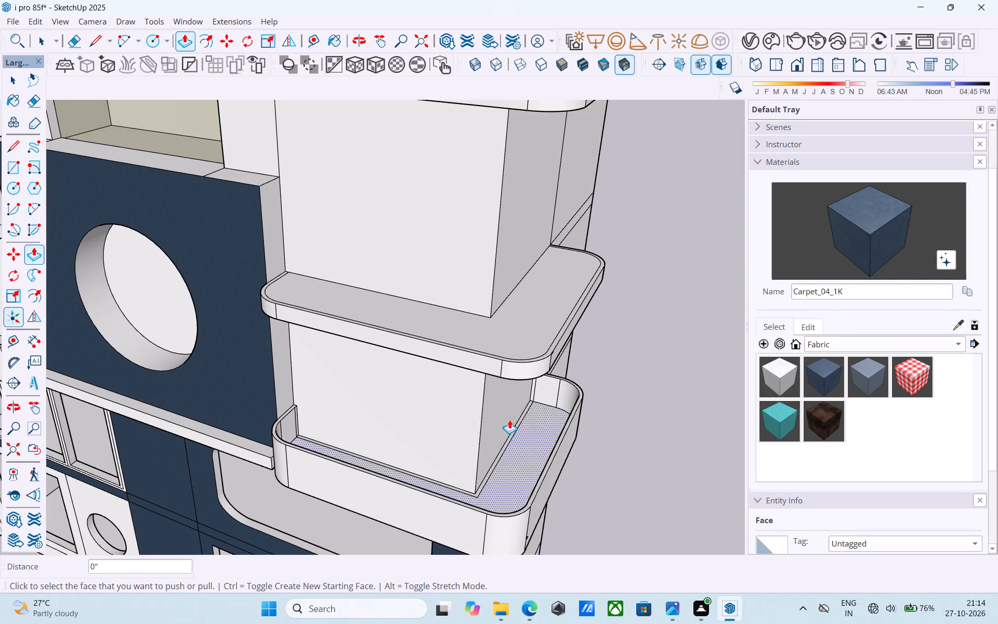
scroll(509, 380, up, 5)
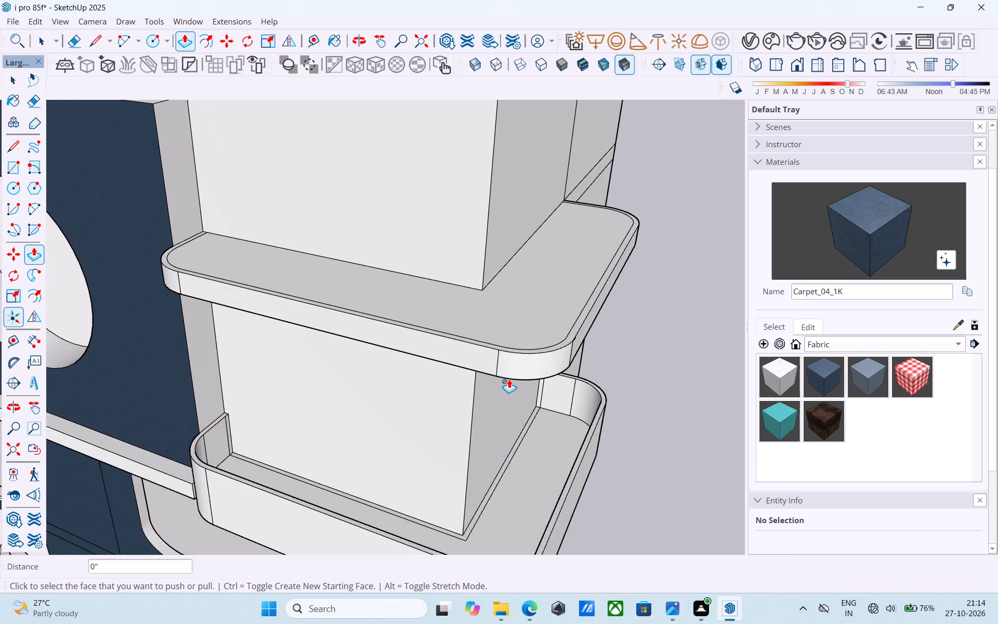
middle_drag(553, 345, 549, 417)
scroll(547, 419, up, 4)
double_click(584, 417)
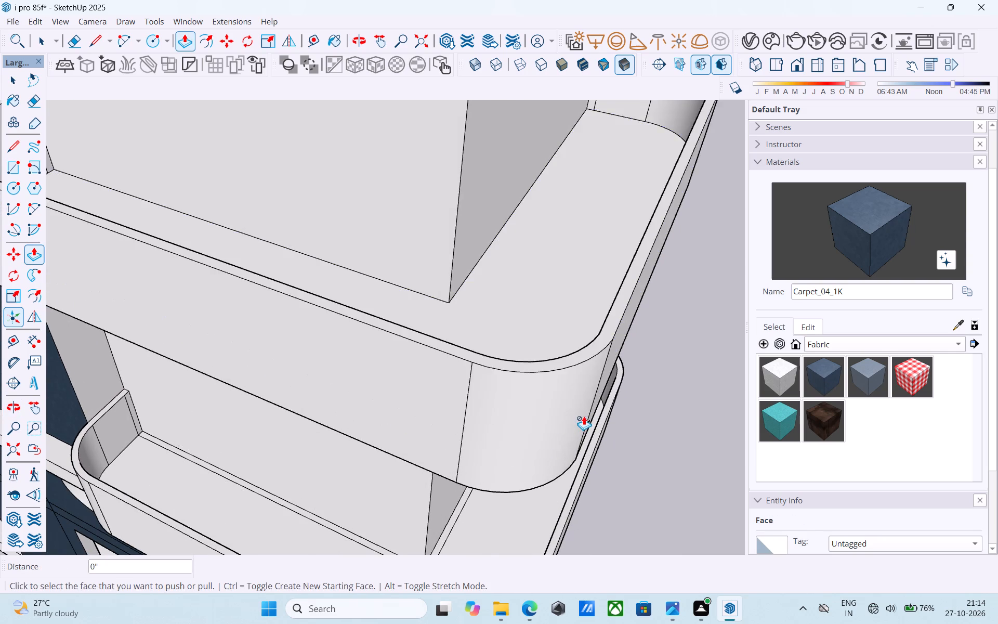
scroll(584, 416, down, 12)
shift+middle_drag(578, 409, 563, 544)
scroll(599, 425, up, 12)
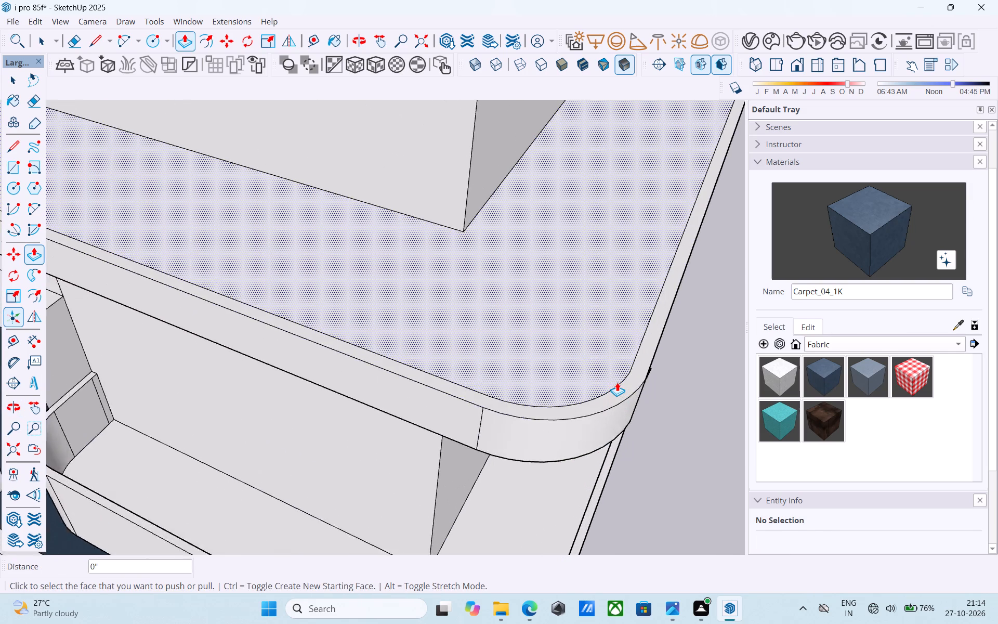
double_click(615, 394)
scroll(615, 394, down, 10)
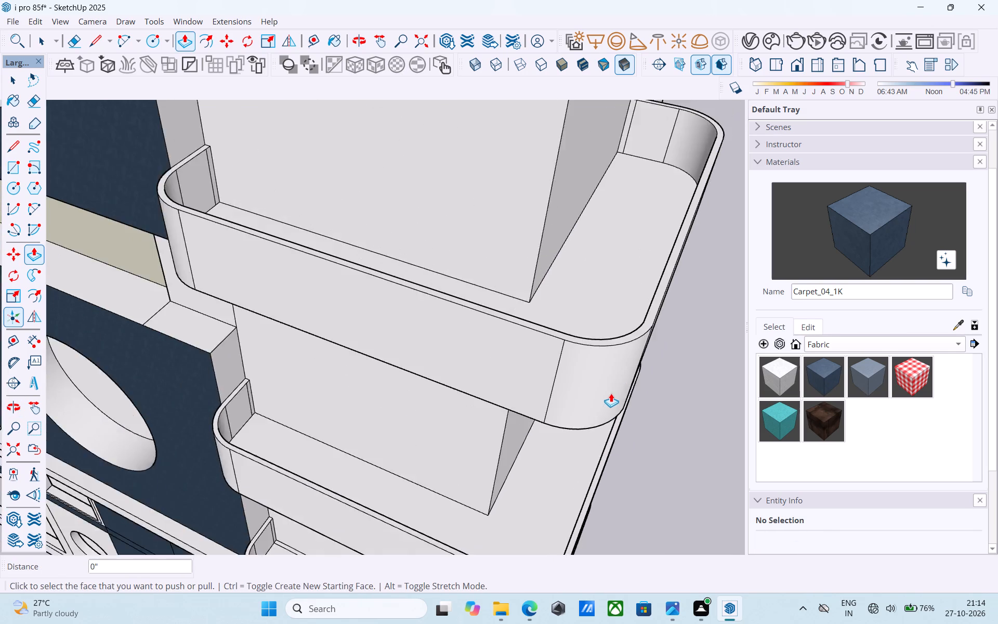
Raise the outer border strips of the fourth and fifth L-shaped slabs from the bottom by the same 2' 6".
scroll(611, 393, down, 13)
middle_drag(529, 405, 489, 487)
scroll(520, 437, up, 13)
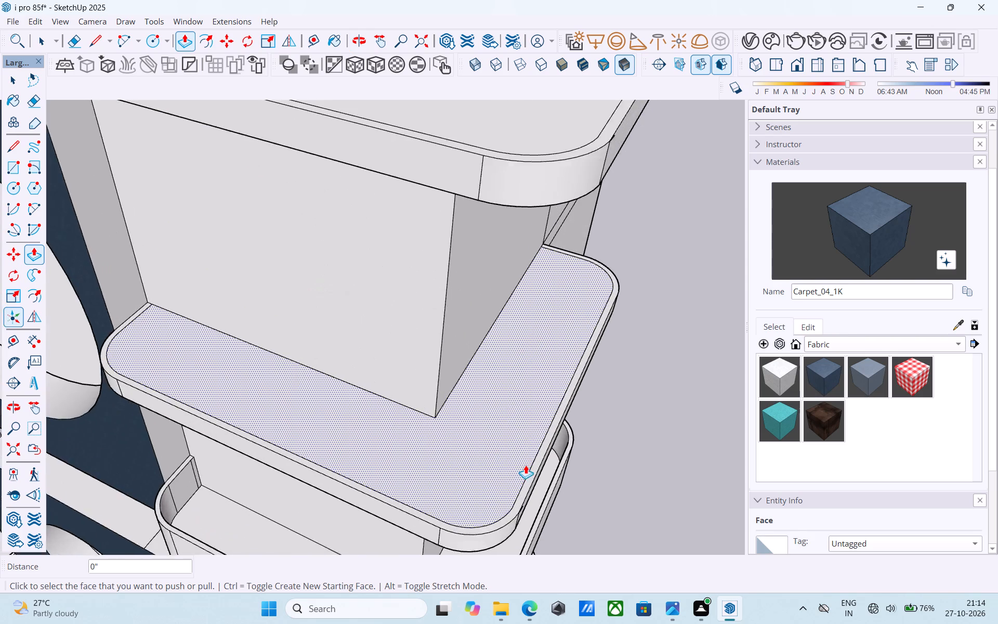
scroll(526, 465, up, 2)
double_click(532, 475)
scroll(531, 467, down, 11)
shift+middle_drag(536, 383, 453, 488)
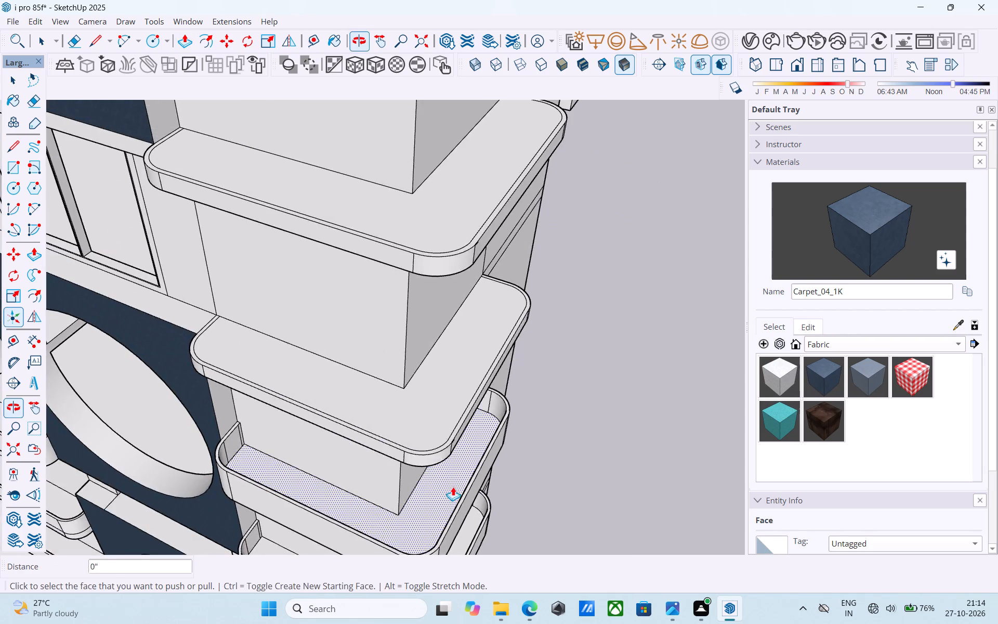
scroll(458, 460, up, 12)
double_click(440, 423)
scroll(440, 422, down, 15)
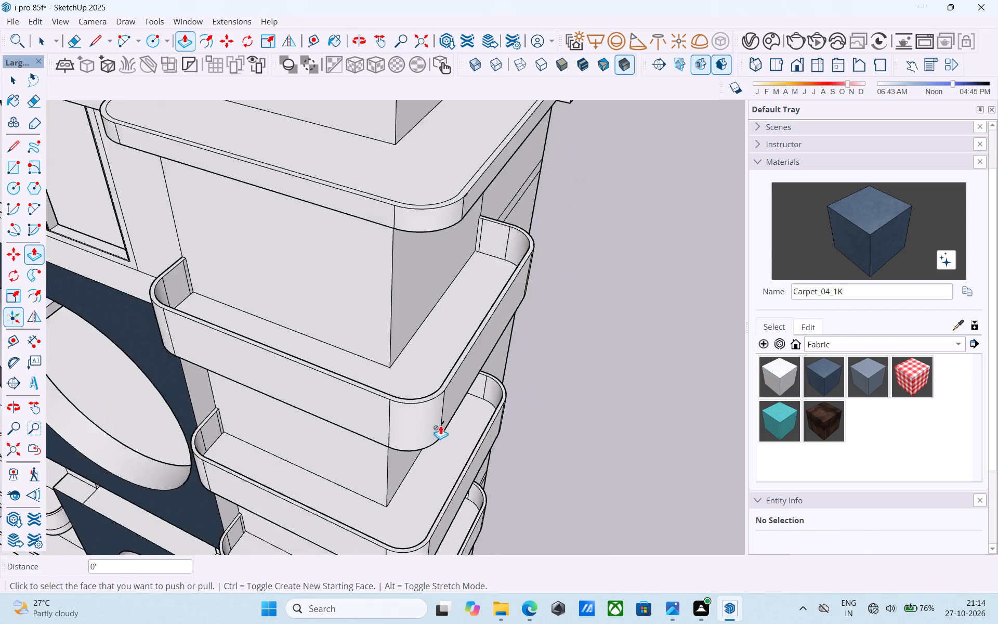
Raise the outer border strips of the sixth L-shaped slab from the bottom and the top one by the same 2' 6".
scroll(440, 425, down, 1)
shift+middle_drag(440, 427, 461, 527)
scroll(471, 346, up, 10)
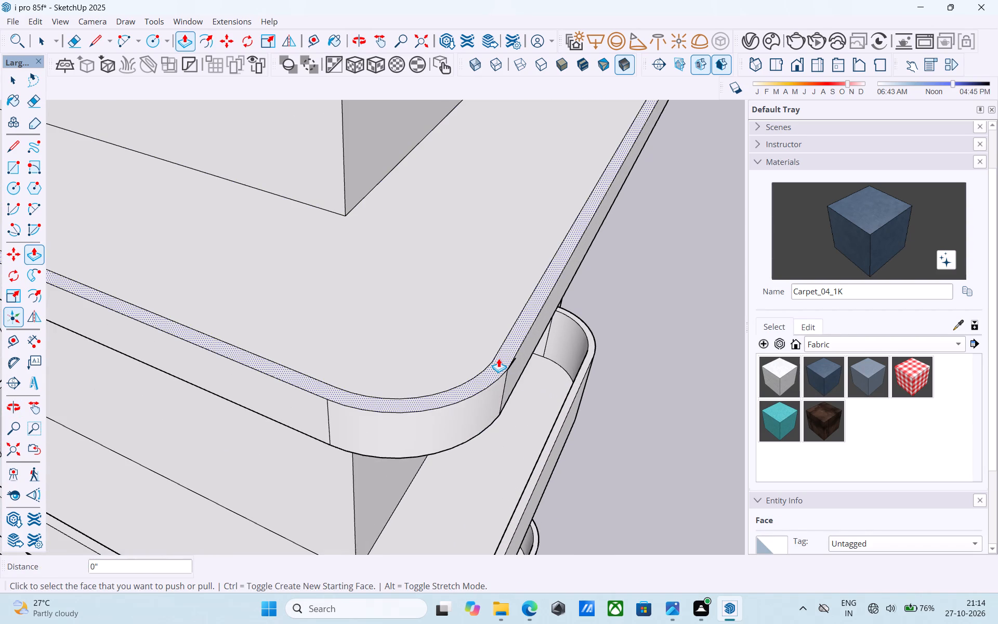
double_click(498, 358)
scroll(498, 358, down, 18)
shift+middle_drag(494, 412, 498, 540)
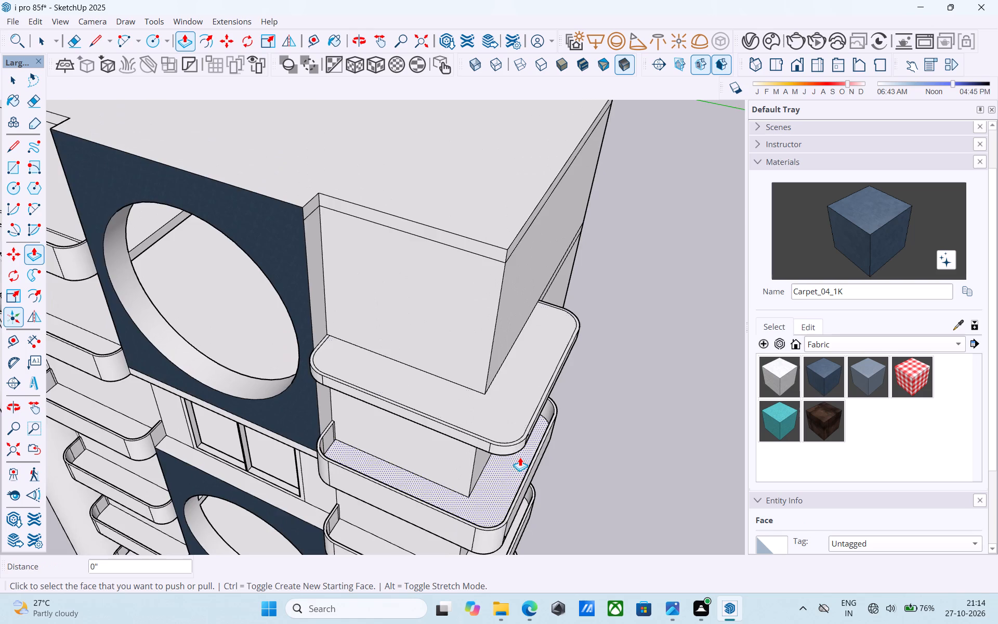
scroll(521, 435, up, 11)
double_click(528, 448)
scroll(528, 448, down, 8)
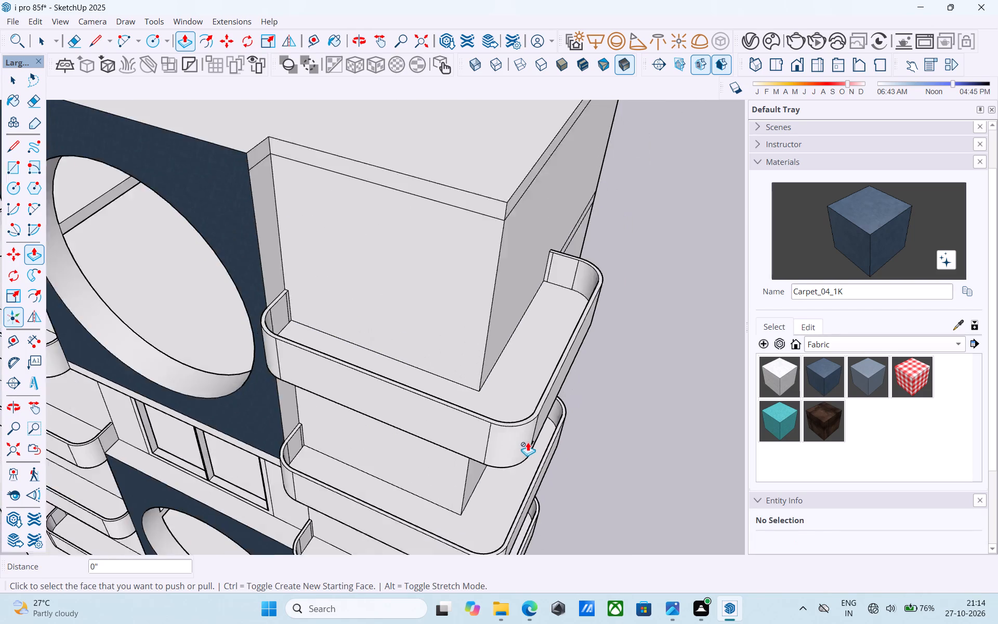
Inspect the raised balcony borders on both sides of the tower from several angles.
scroll(528, 442, down, 12)
shift+middle_drag(498, 504, 551, 273)
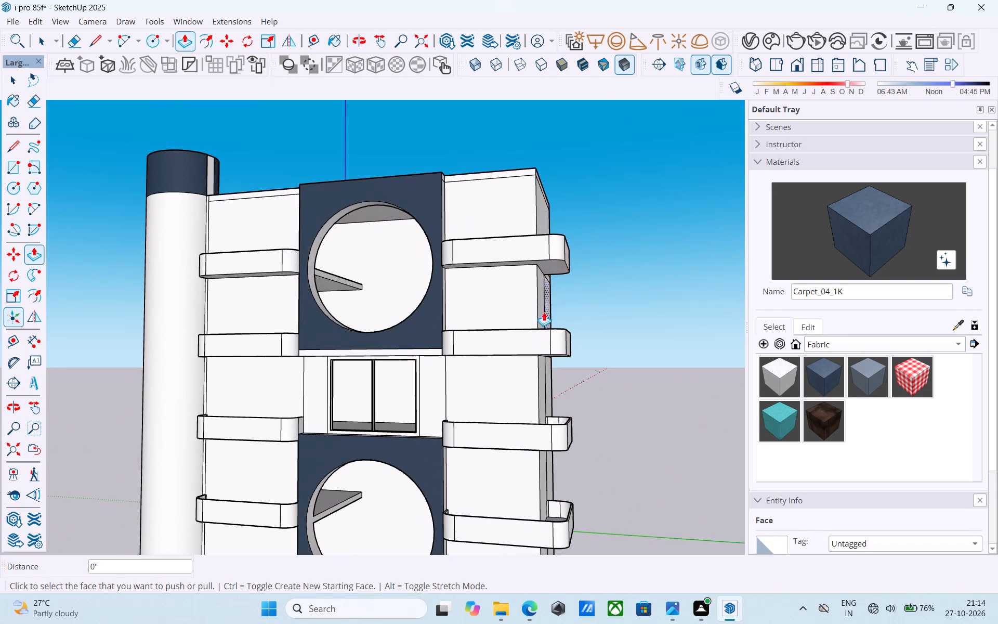
middle_drag(495, 360, 543, 355)
scroll(542, 349, down, 4)
middle_drag(542, 350, 274, 456)
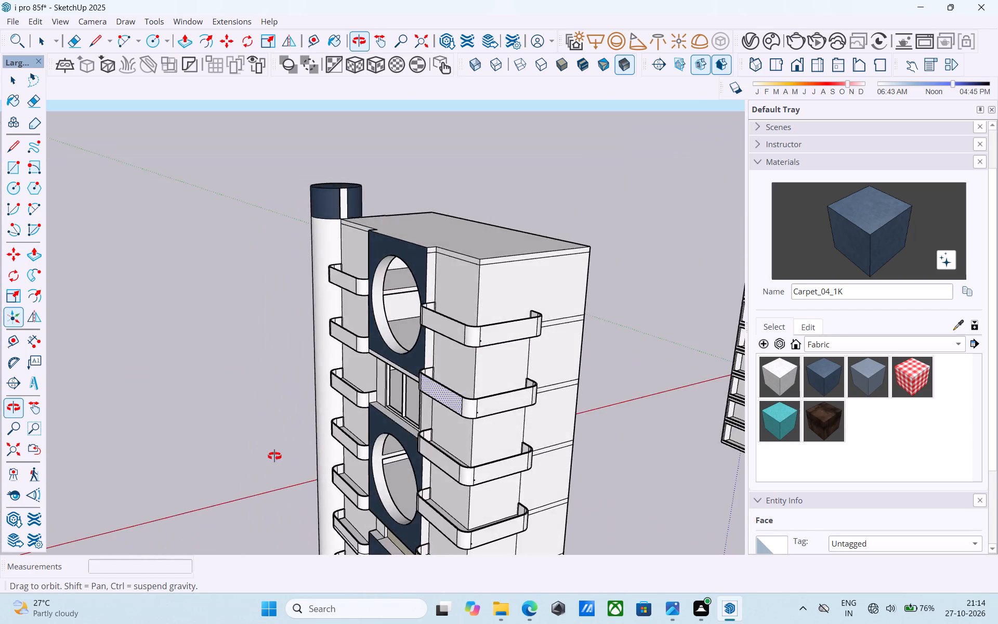
middle_drag(274, 456, 596, 244)
middle_drag(438, 473, 544, 349)
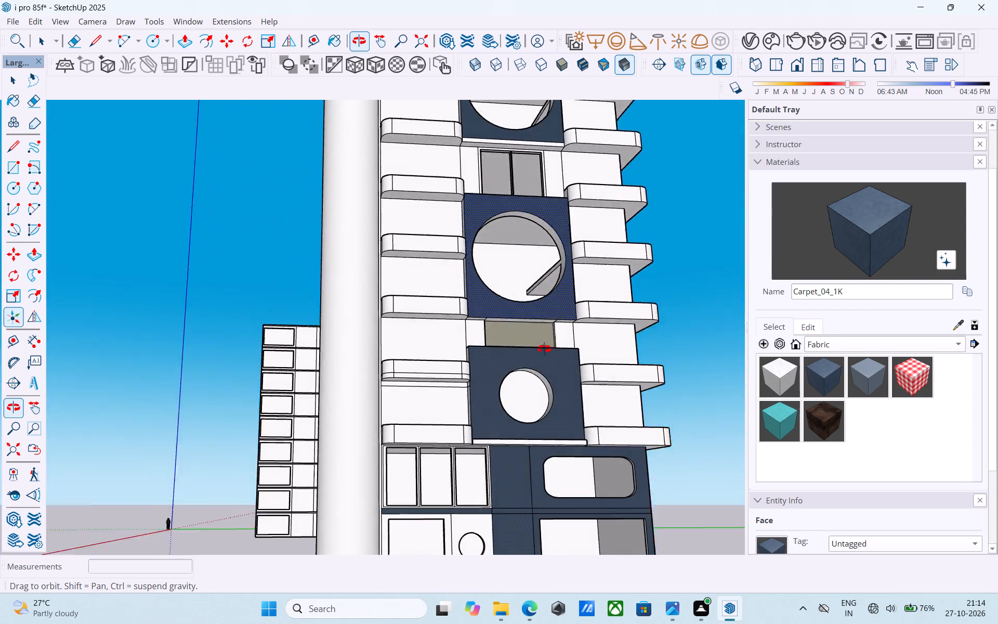
middle_drag(544, 349, 434, 461)
Clear the selection and save the model.
key(space)
click(627, 392)
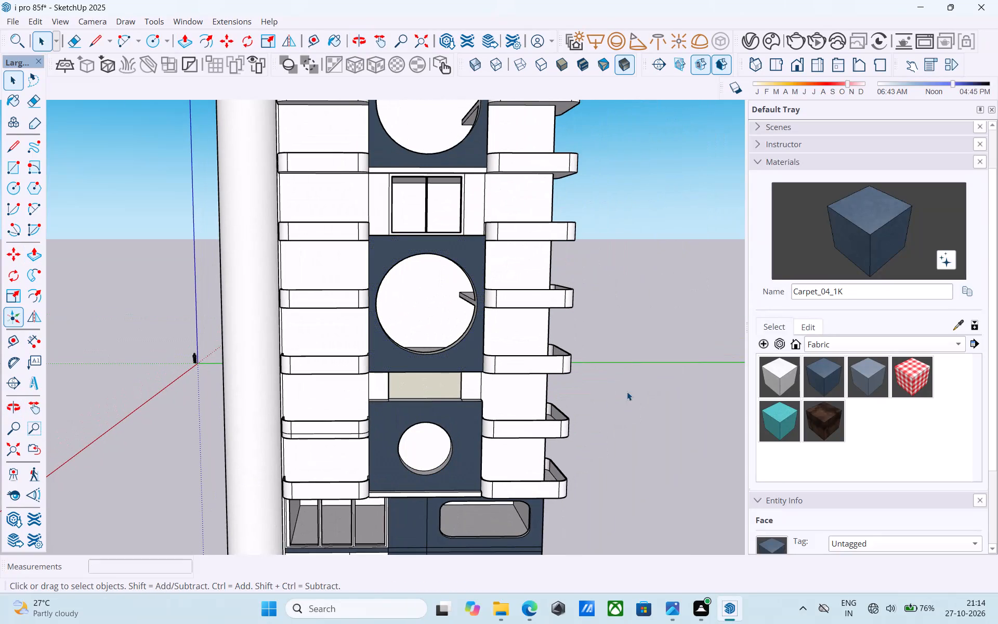
middle_drag(618, 389, 612, 391)
key(ctrl+s)
Examine the whole tower front, and the lowest column-side balconies beside the small circular opening up close.
scroll(610, 389, down, 6)
shift+middle_drag(610, 389, 571, 404)
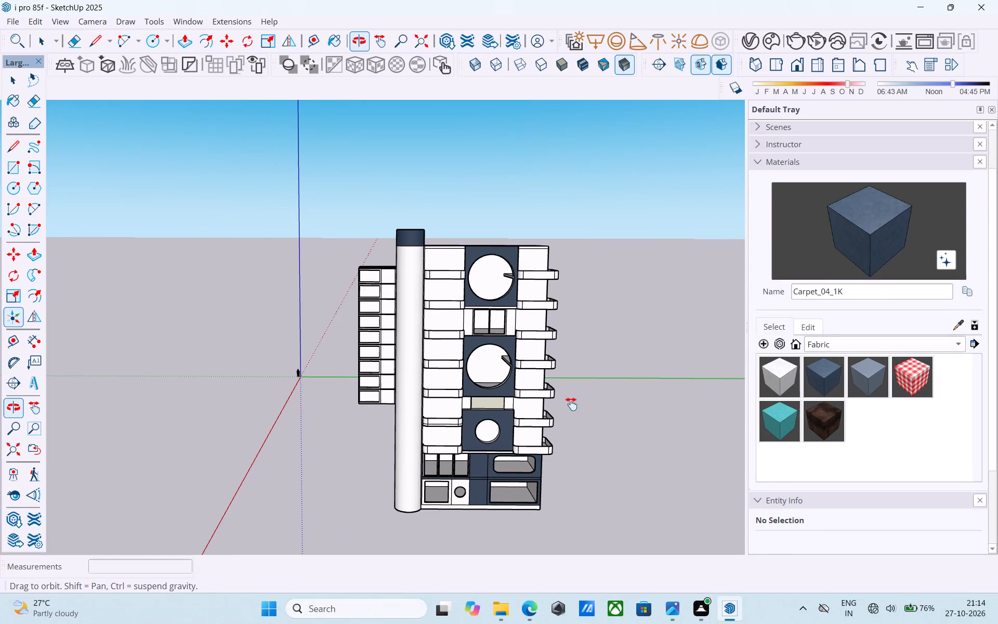
shift+middle_drag(571, 404, 519, 343)
scroll(475, 330, up, 2)
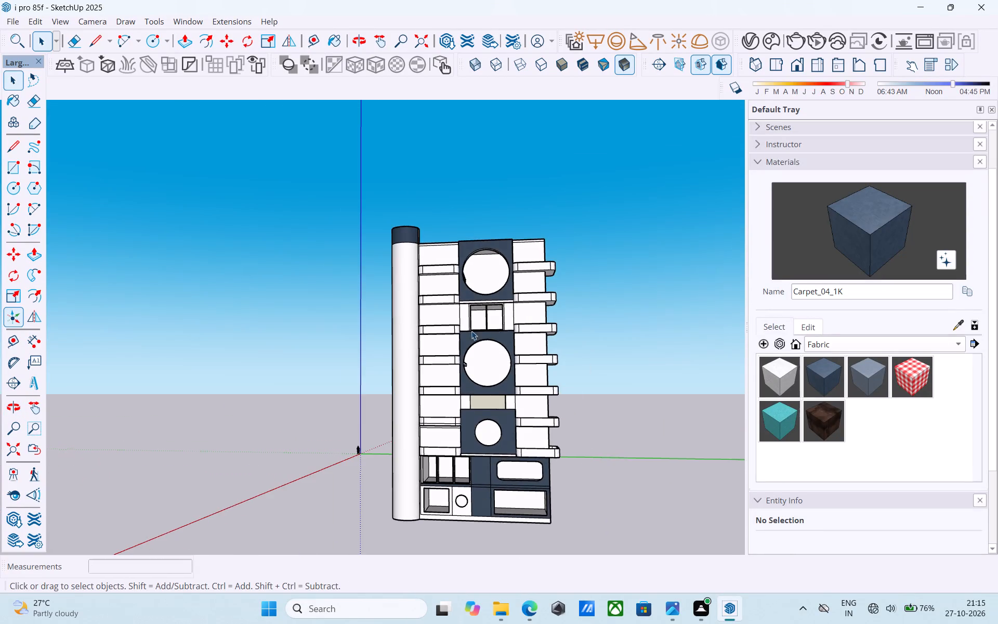
scroll(471, 331, up, 2)
middle_drag(441, 331, 407, 330)
shift+middle_drag(427, 330, 449, 365)
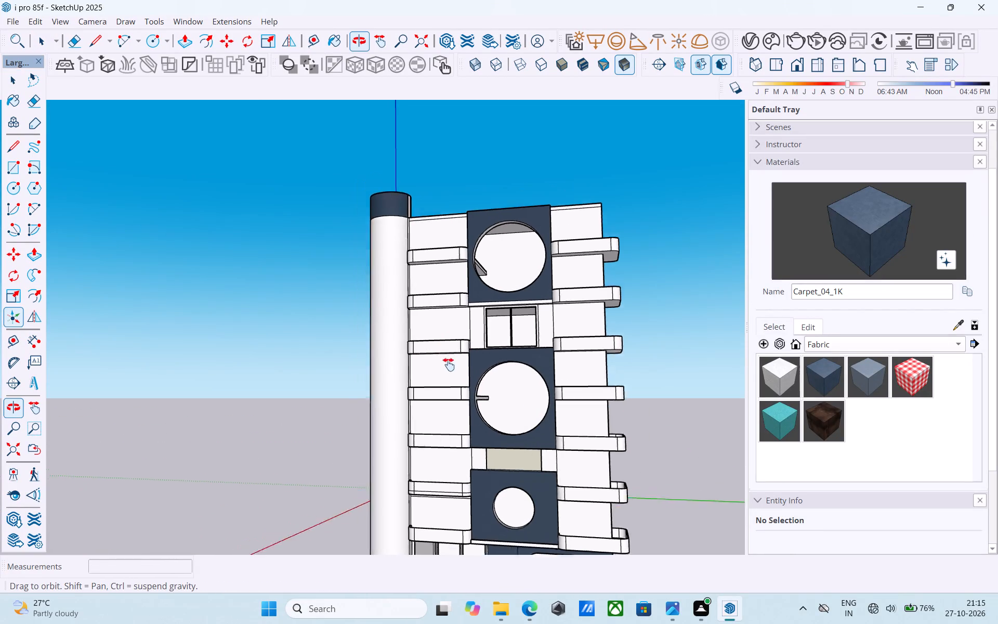
shift+middle_drag(449, 365, 451, 378)
scroll(456, 371, down, 3)
shift+middle_drag(453, 385, 452, 289)
scroll(442, 386, up, 12)
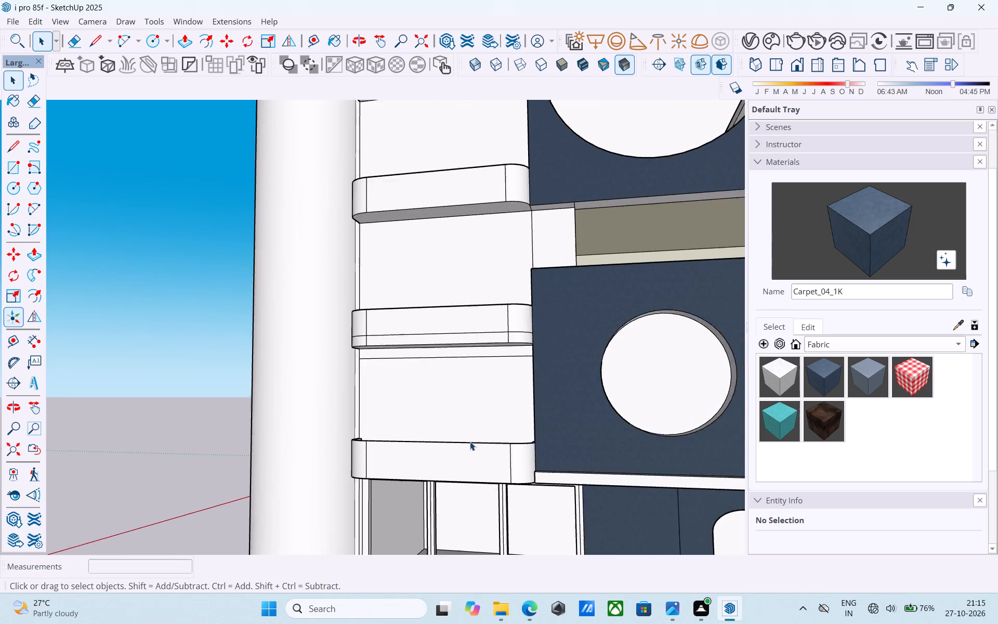
scroll(470, 441, up, 2)
shift+middle_drag(468, 436, 584, 623)
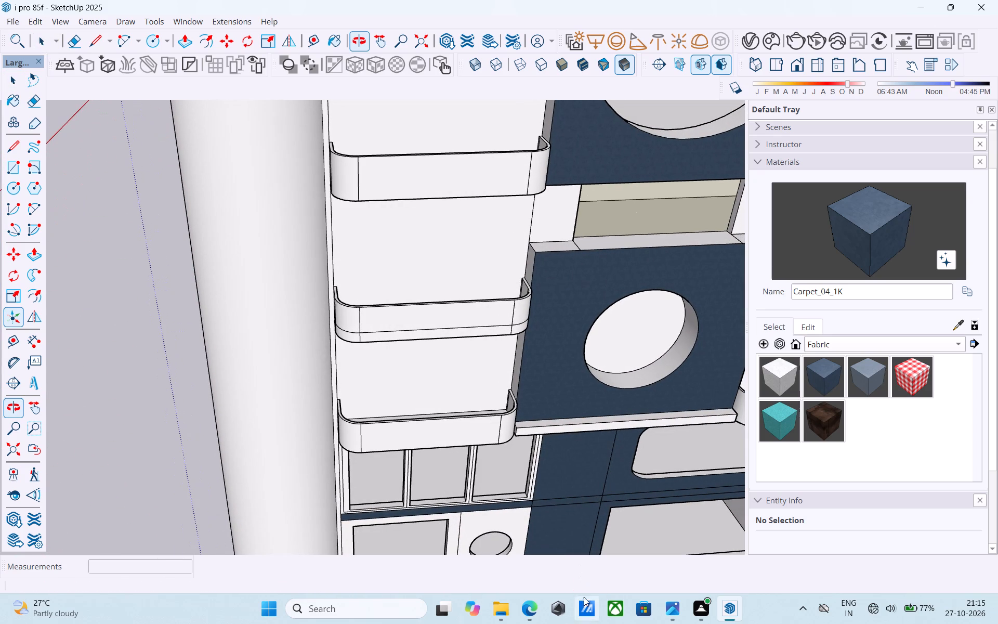
Draw a vertical 10' 6" line on the wall behind the lowest column-side balcony, near the edge beside the blue panel.
middle_drag(569, 480, 561, 453)
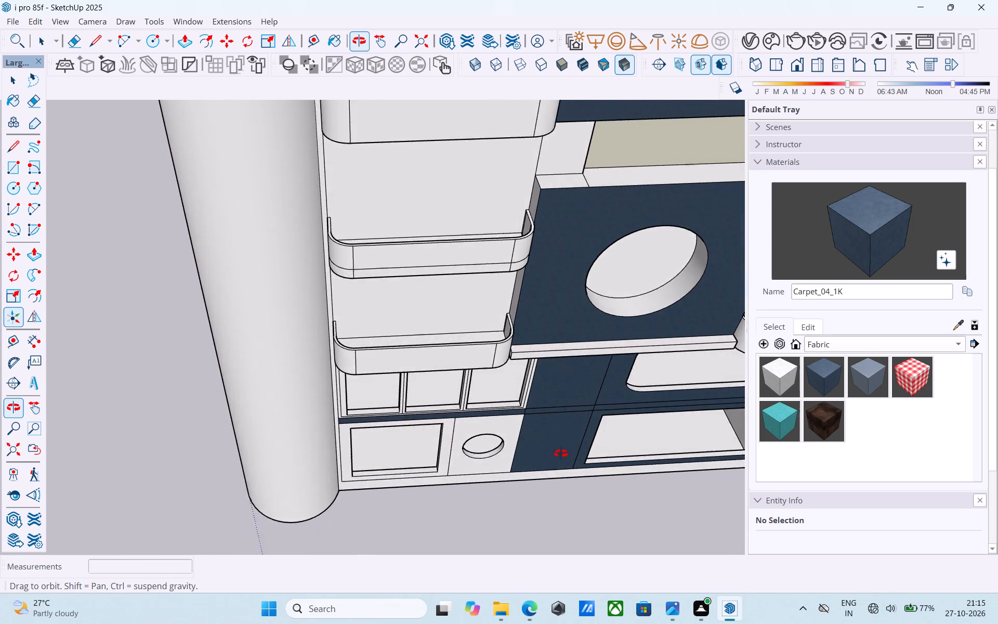
middle_drag(561, 453, 560, 394)
middle_drag(560, 394, 562, 449)
scroll(560, 394, down, 2)
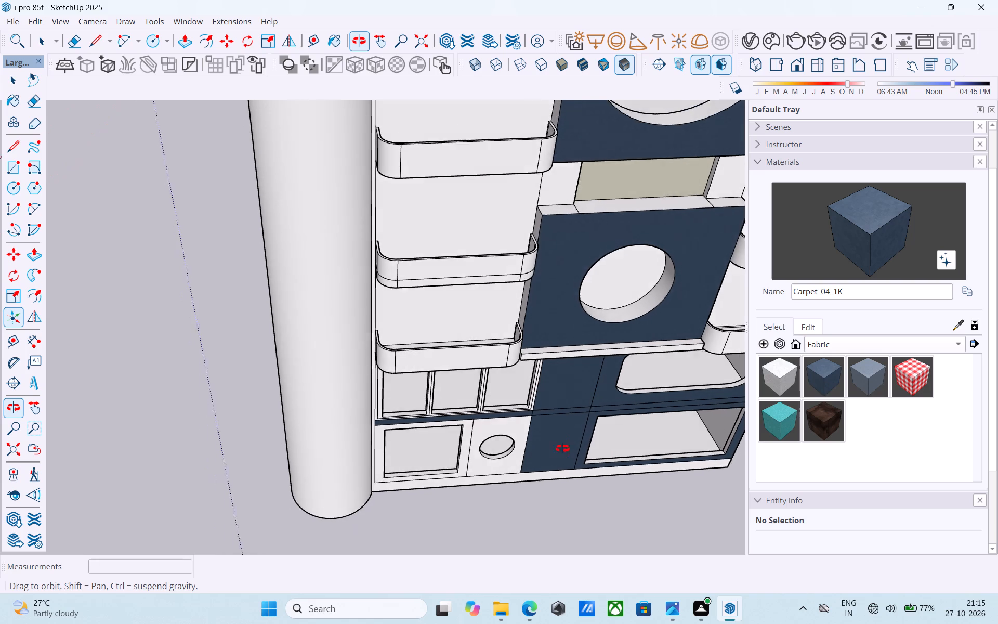
middle_drag(562, 449, 562, 457)
middle_drag(485, 396, 491, 413)
scroll(506, 350, up, 11)
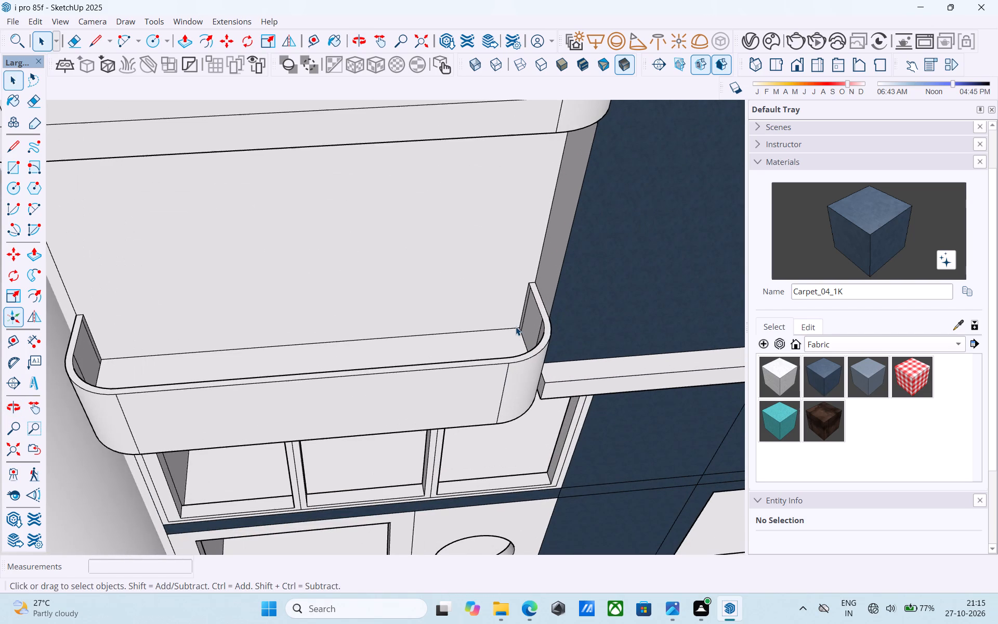
shift+middle_drag(516, 327, 528, 379)
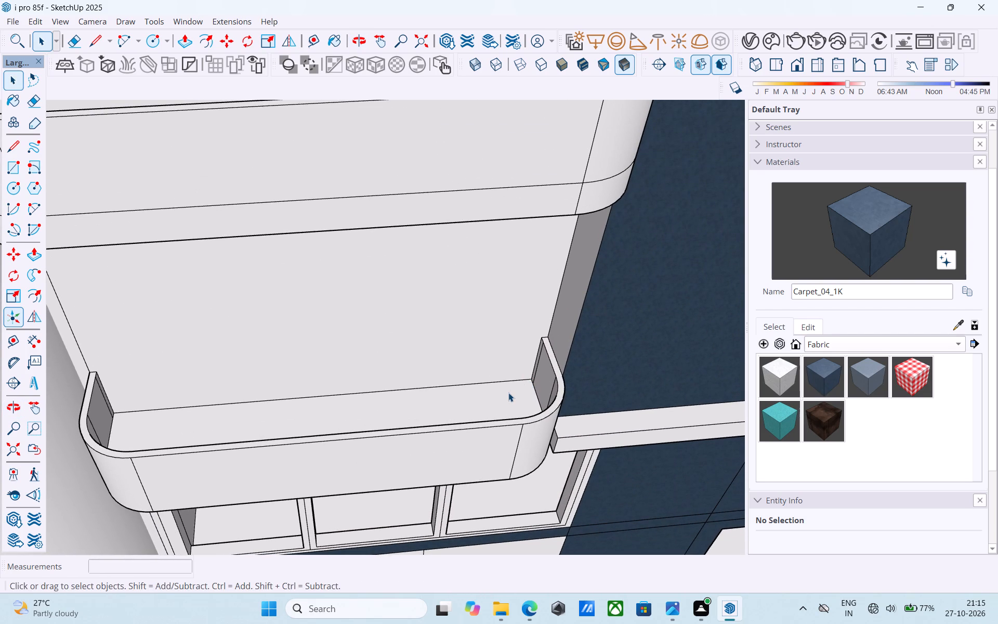
key(l)
click(511, 382)
scroll(513, 327, down, 5)
middle_drag(513, 327, 510, 357)
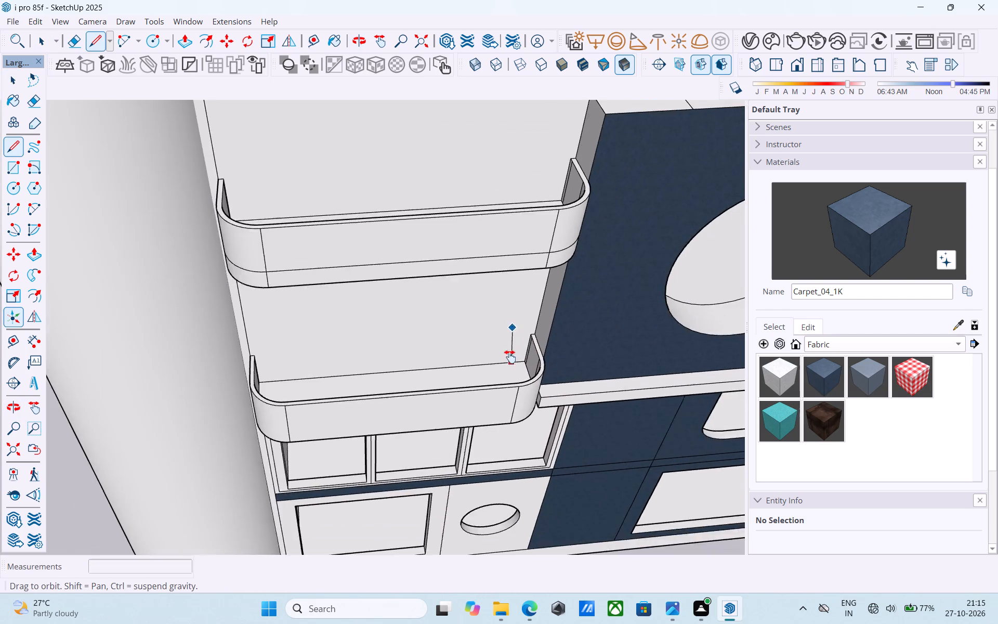
middle_drag(510, 357, 500, 163)
scroll(513, 229, up, 4)
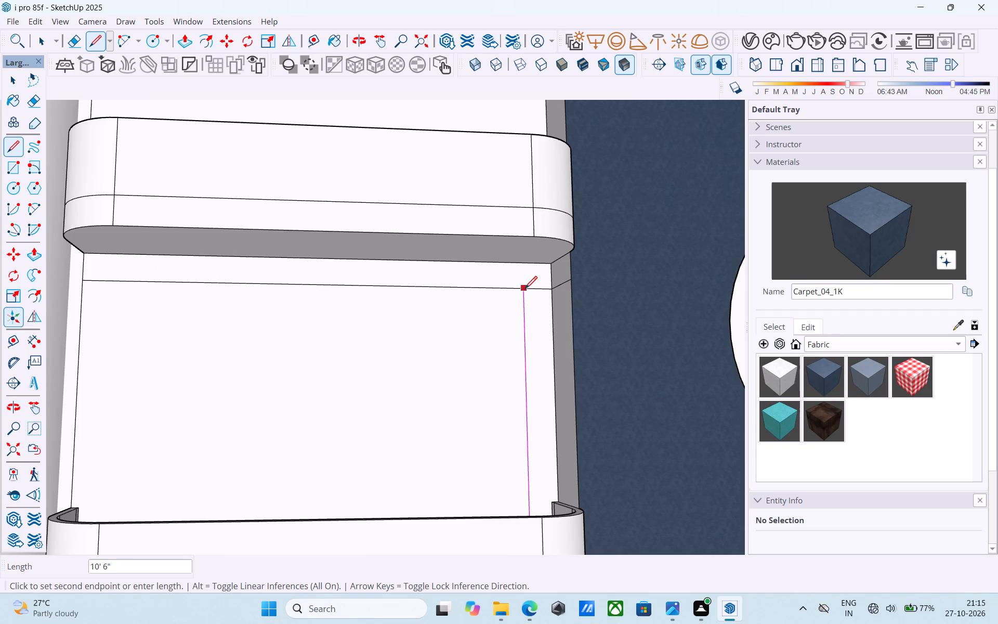
click(525, 290)
key(space)
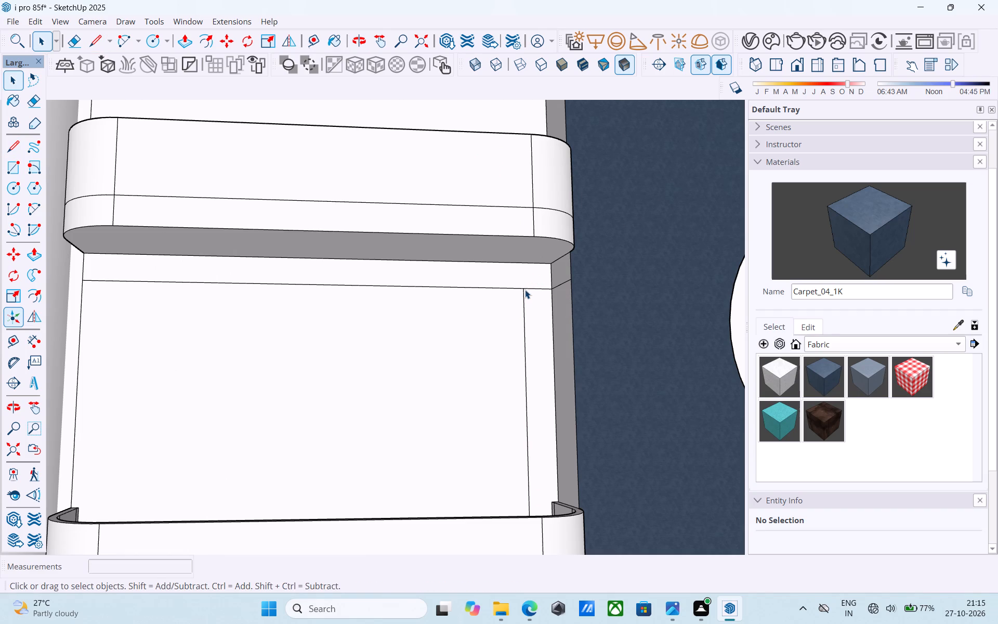
Copy that vertical line 10' across the wall towards the column.
click(523, 295)
key(m)
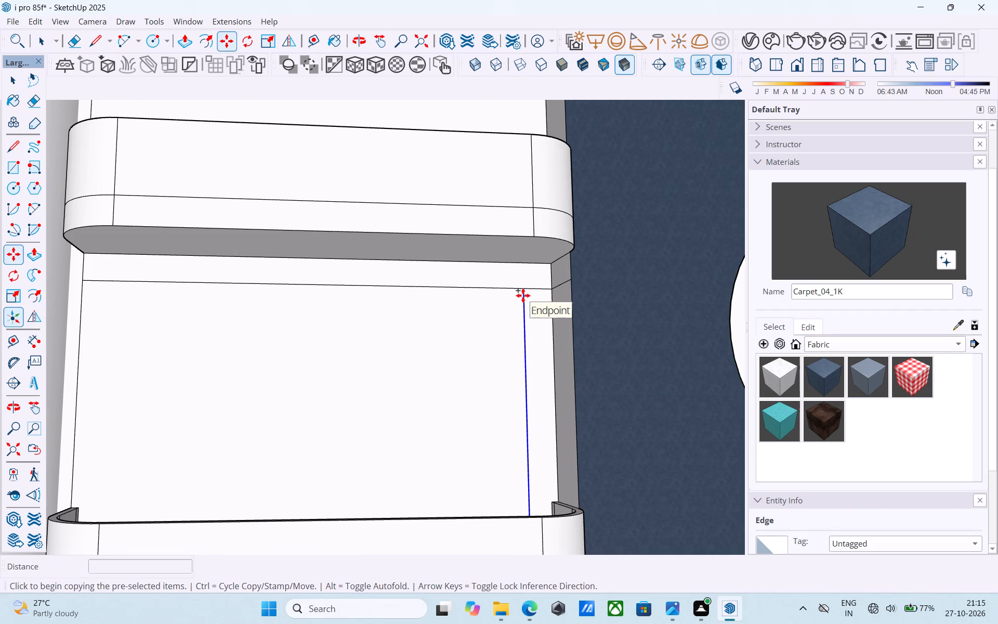
click(523, 289)
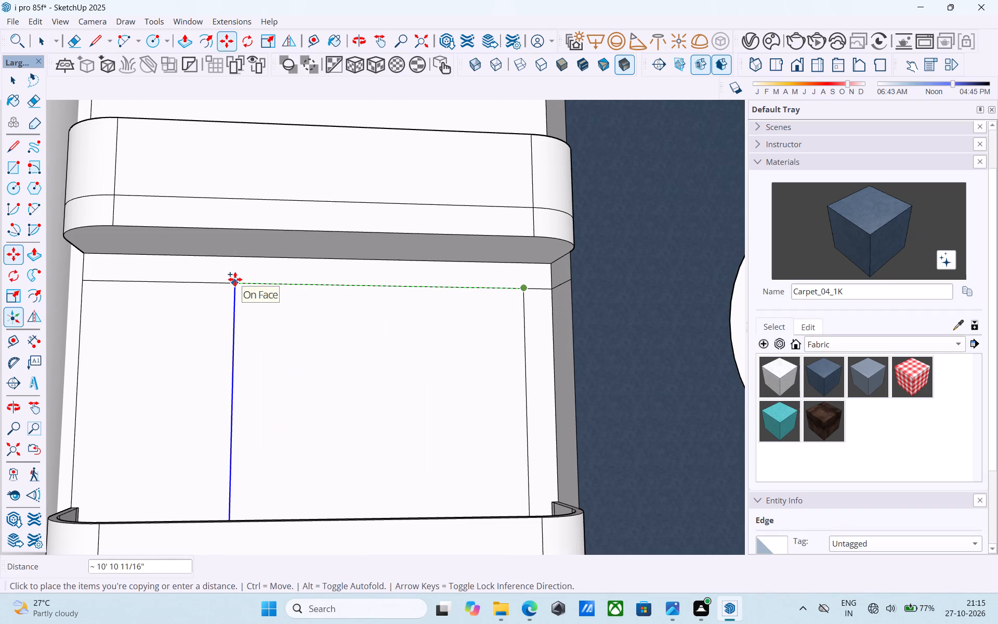
text(10')
key(Return)
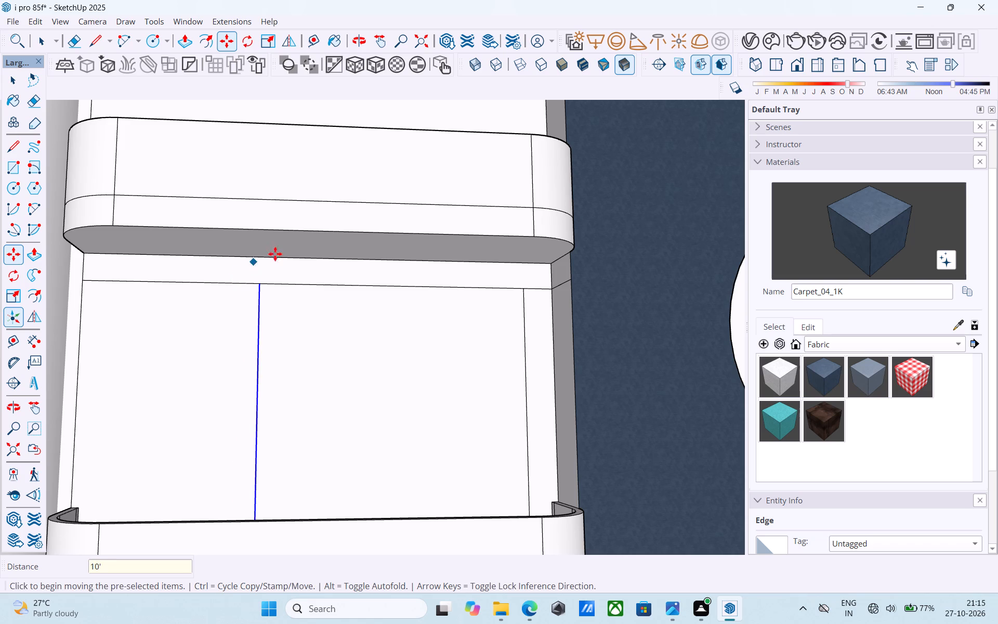
Offset the wall face between the two vertical lines 2" inward to form a window frame.
scroll(318, 235, down, 8)
middle_drag(315, 235, 326, 279)
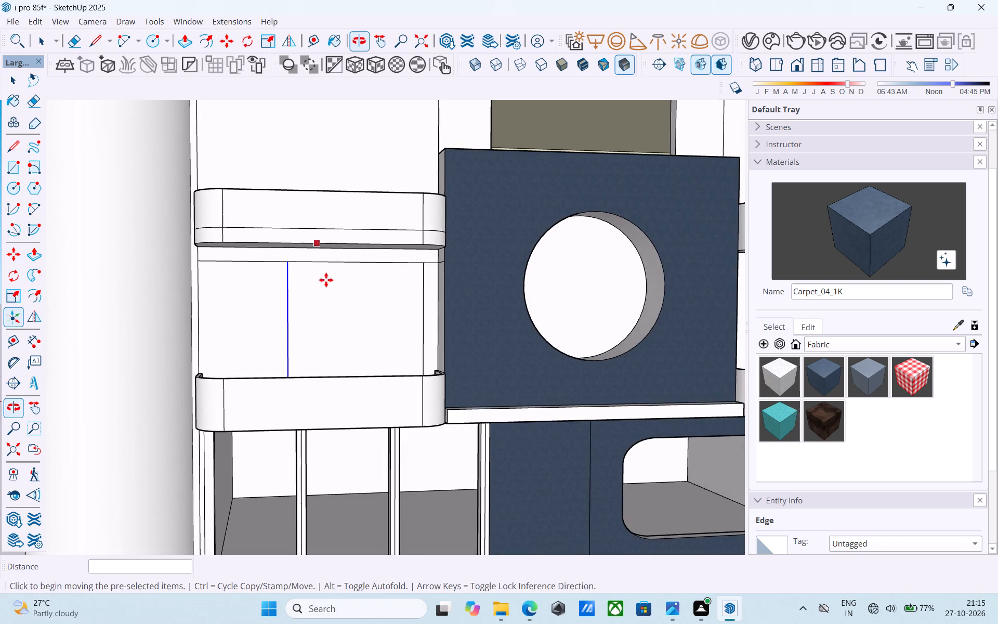
scroll(326, 281, up, 3)
key(space)
click(326, 282)
scroll(327, 281, up, 2)
key(f)
click(327, 281)
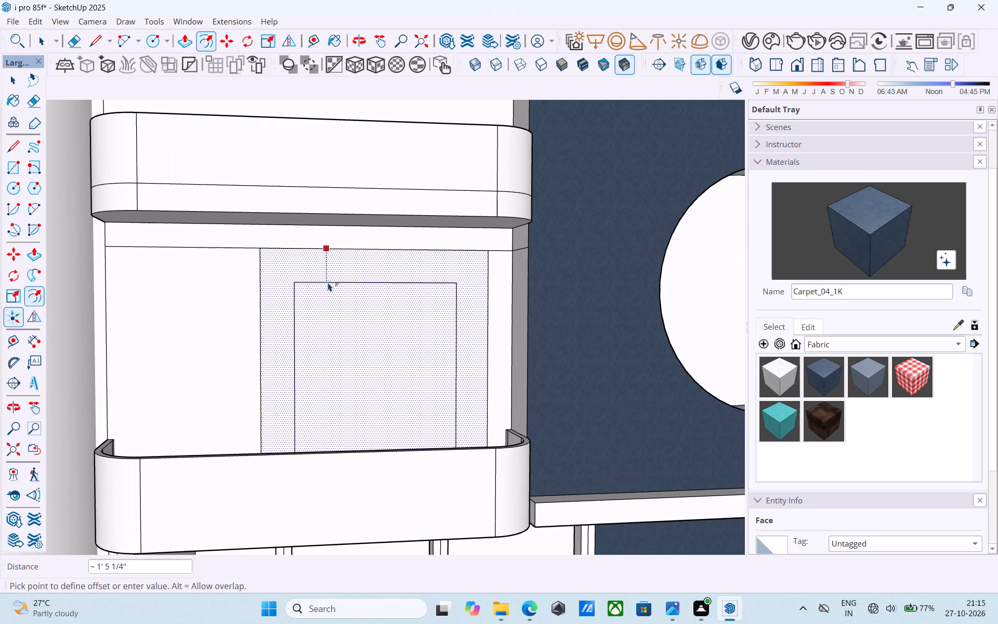
text(2")
key(Return)
key(space)
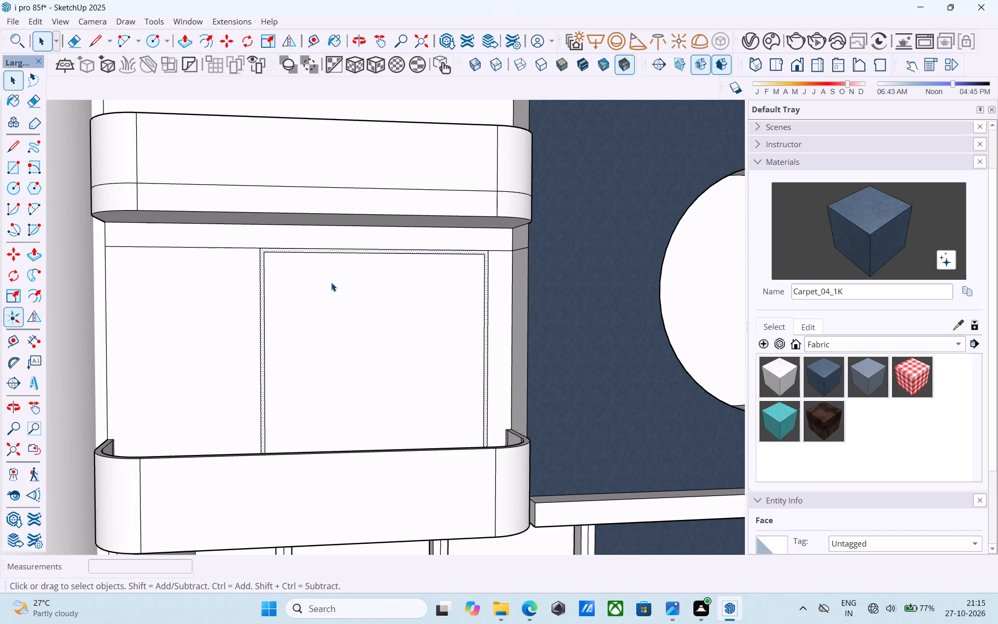
Draw a vertical centre line between the midpoints of the inner frame's top and bottom edges.
key(l)
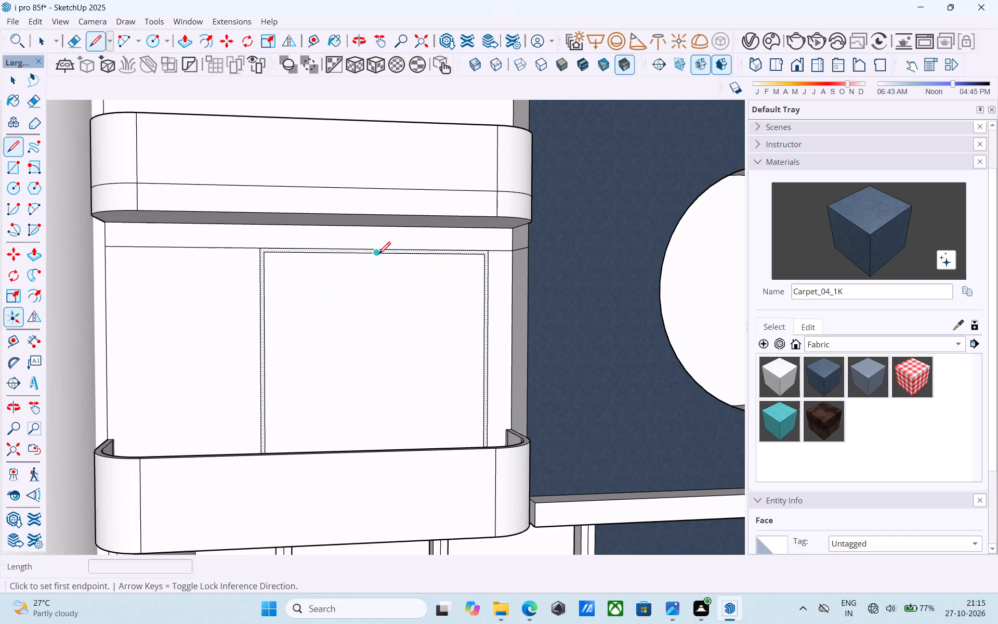
click(378, 255)
scroll(378, 255, down, 5)
middle_drag(390, 330, 418, 432)
scroll(400, 360, up, 3)
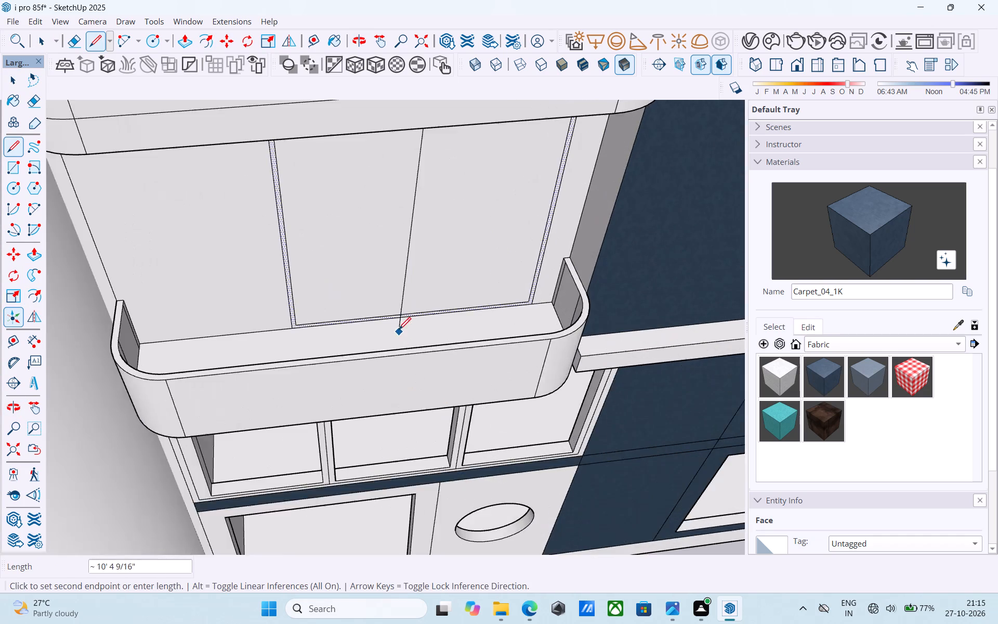
scroll(399, 331, up, 9)
click(430, 304)
scroll(430, 301, down, 4)
middle_drag(430, 301, 430, 301)
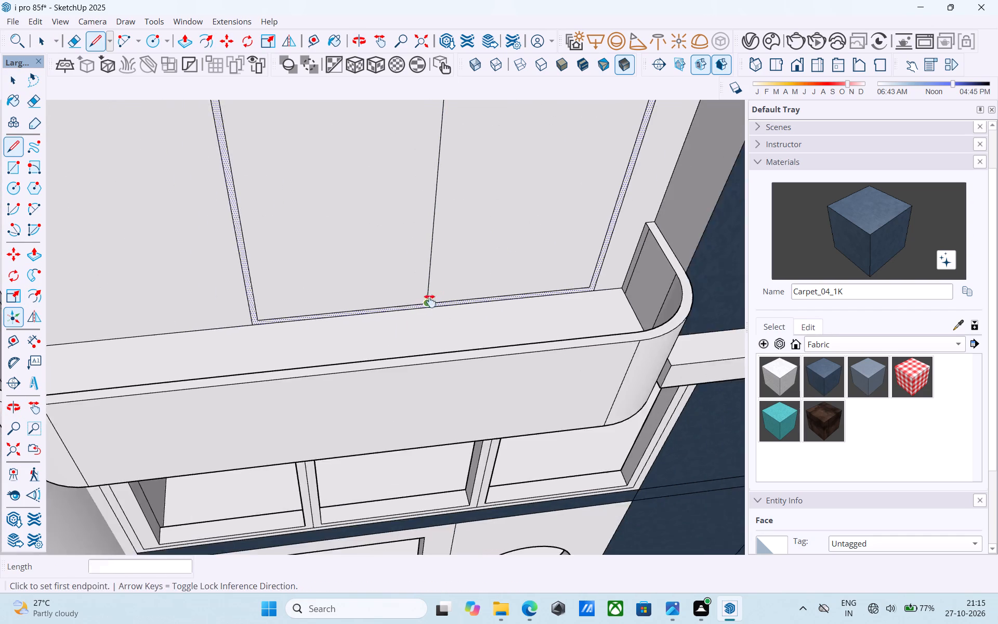
middle_drag(430, 301, 400, 353)
Copy the centre line 2" sideways to form a central mullion.
key(space)
click(413, 348)
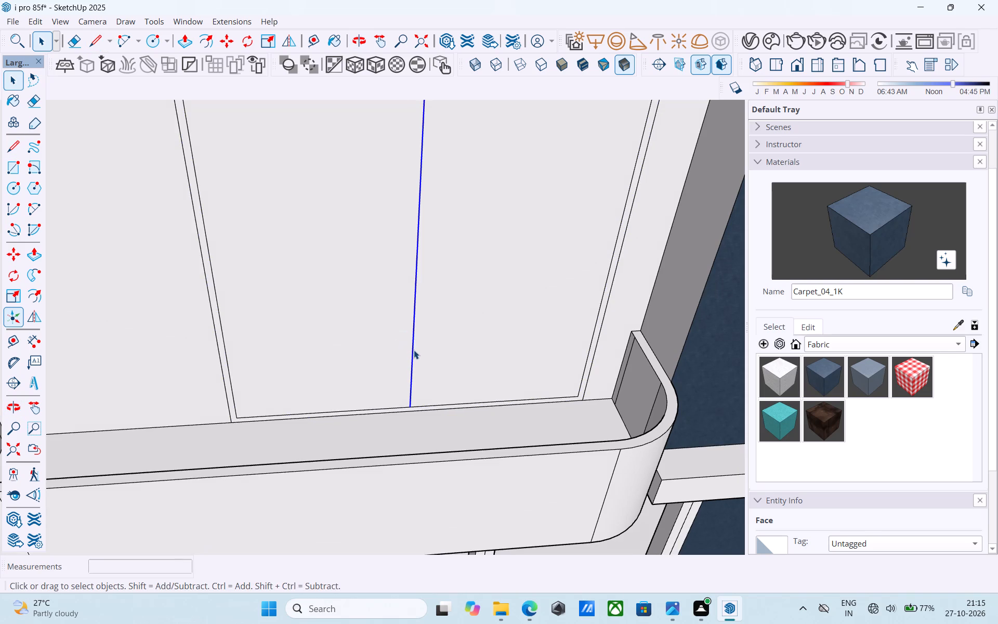
key(m)
scroll(414, 419, up, 7)
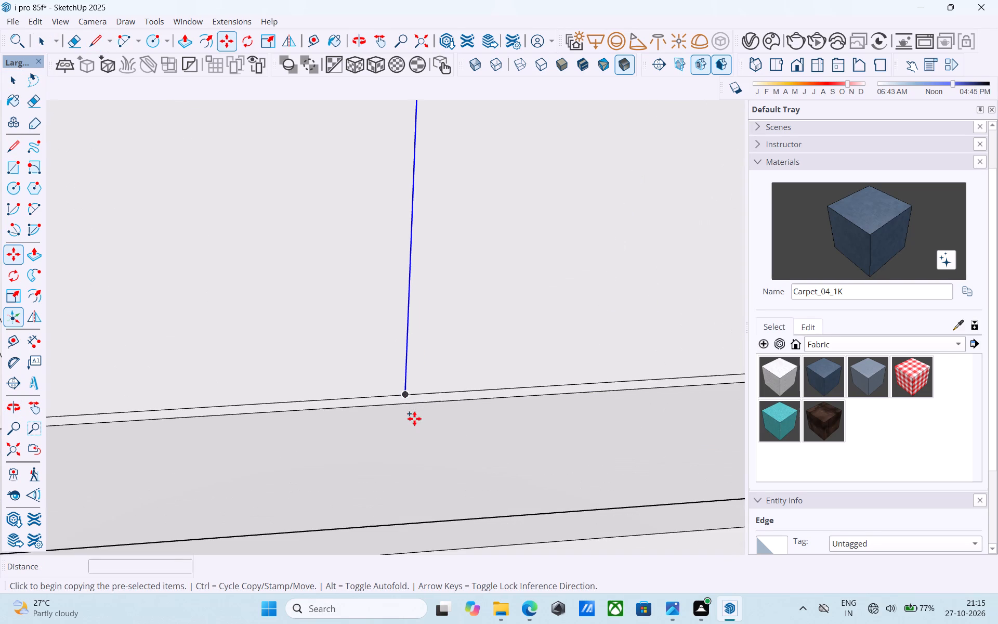
click(408, 397)
key(1)
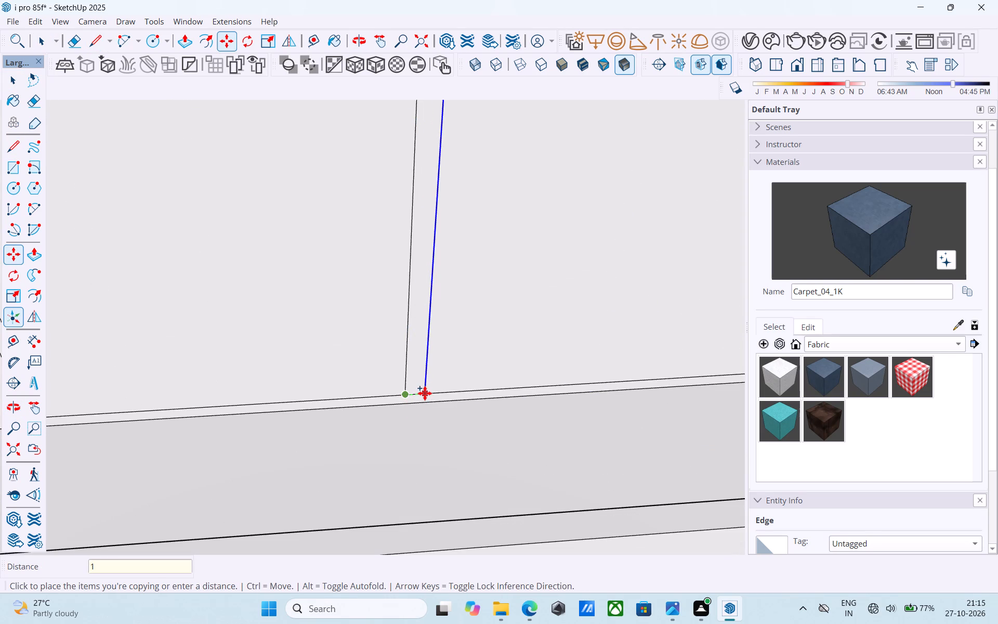
key(BackSpace)
key(2)
key(shift+quotedbl)
key(Return)
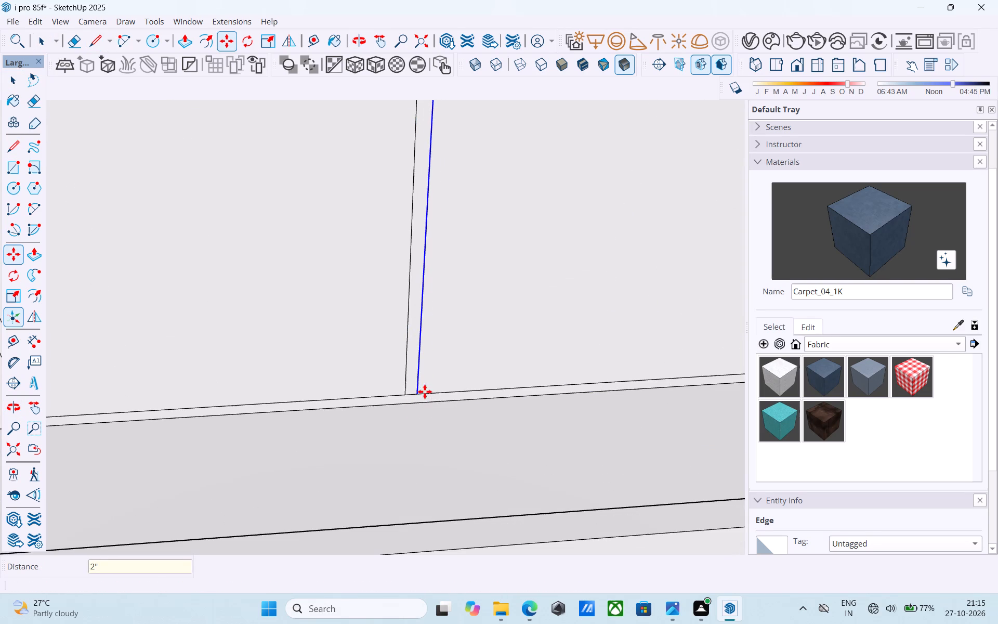
Erase the short bottom edge between the two centre lines so the mullion joins the frame.
key(space)
key(e)
scroll(416, 388, up, 2)
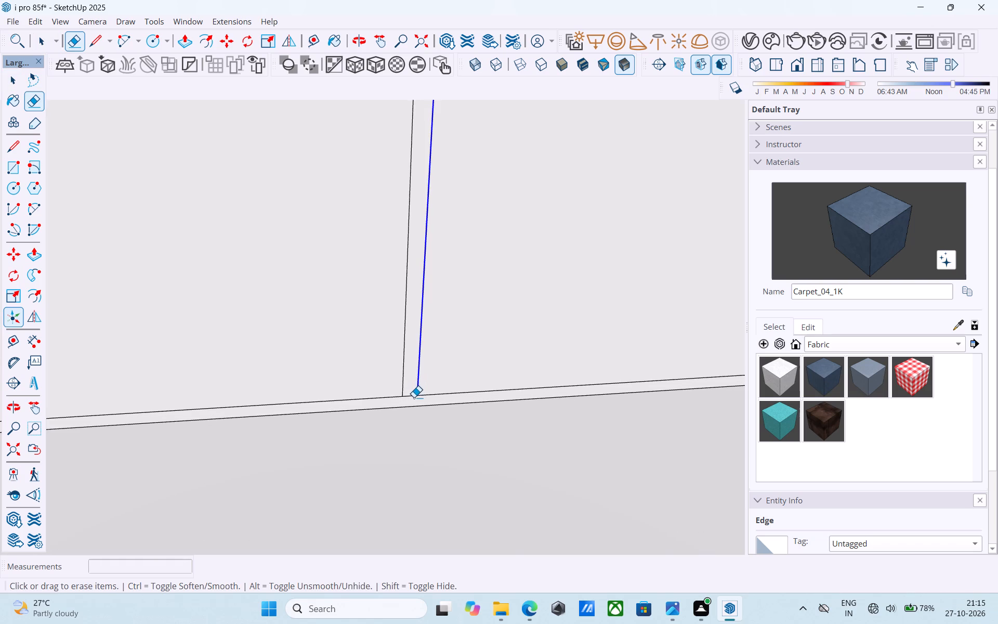
click(414, 397)
scroll(412, 395, down, 5)
key(space)
Copy the window frame face 12' 6" up to the second column-side balcony, using the balcony's inner corner as reference.
scroll(337, 379, down, 11)
middle_drag(343, 347, 358, 294)
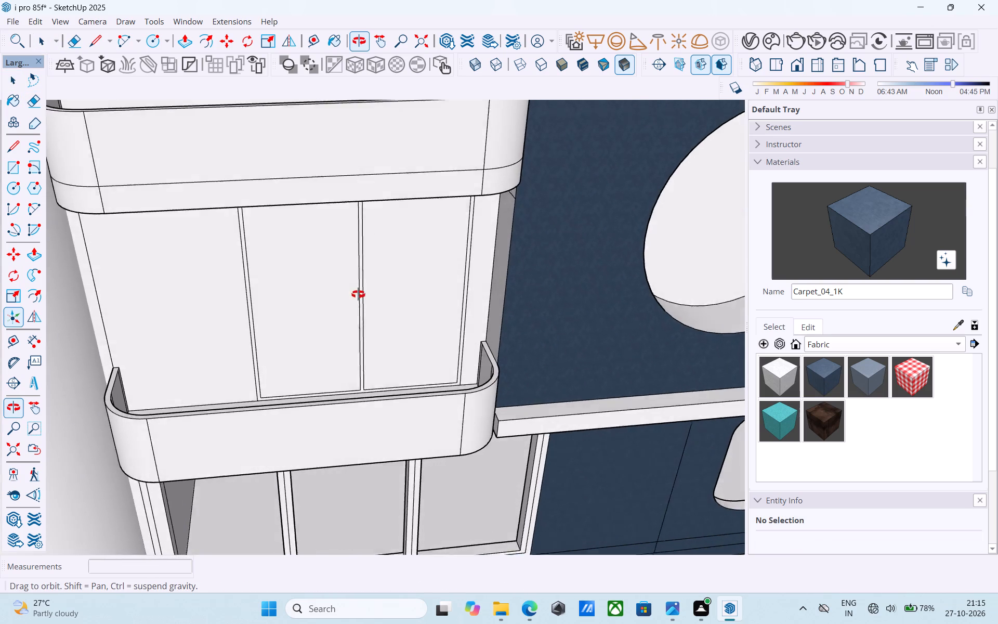
middle_drag(358, 294, 343, 331)
scroll(344, 329, down, 5)
middle_drag(347, 333, 363, 395)
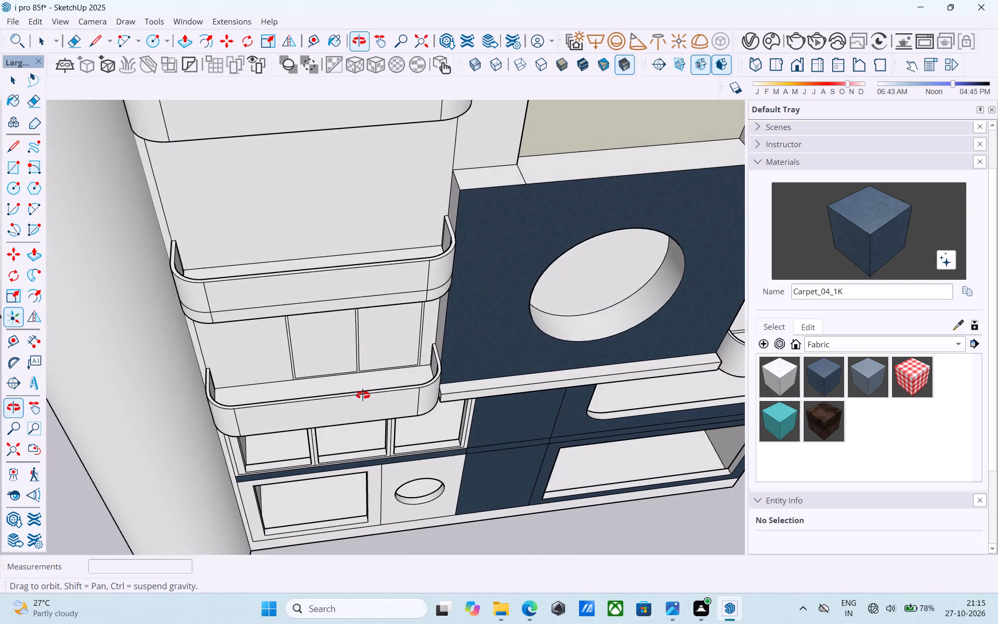
middle_drag(363, 395, 498, 277)
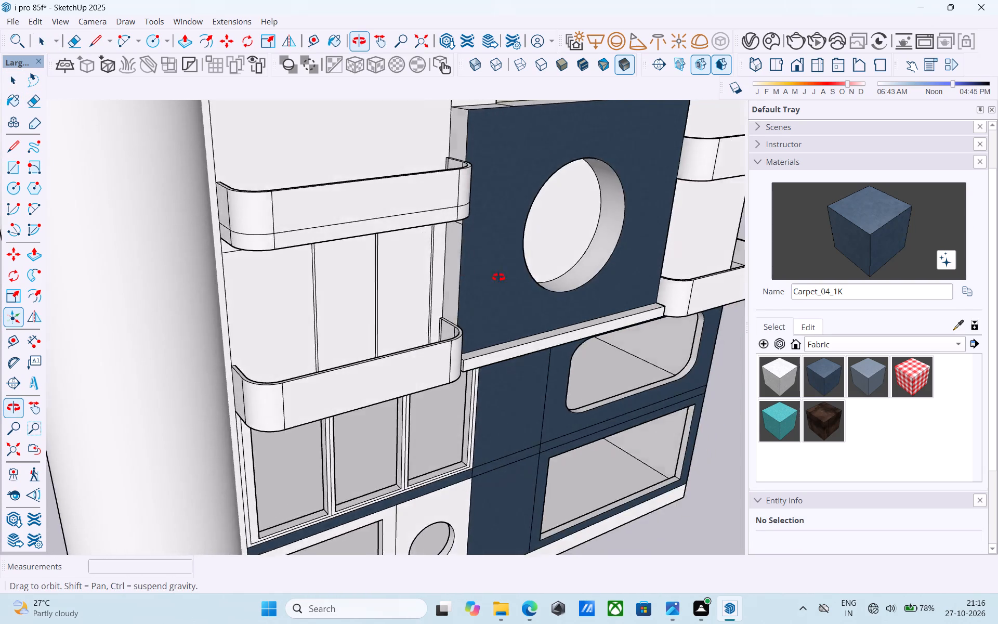
middle_drag(498, 277, 257, 410)
middle_click(258, 409)
scroll(282, 340, up, 6)
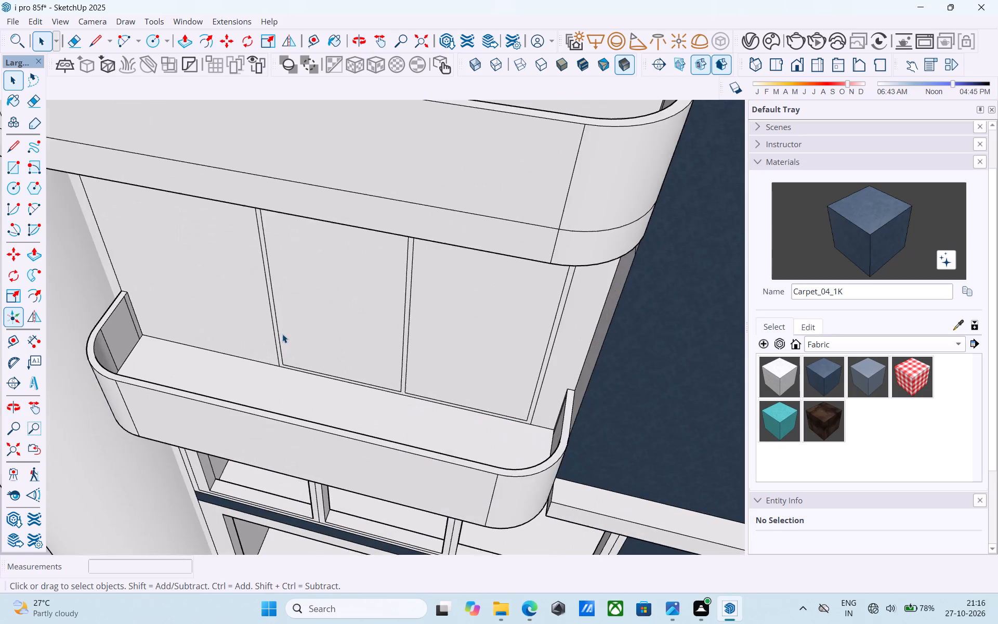
scroll(282, 334, up, 8)
click(278, 330)
click(276, 332)
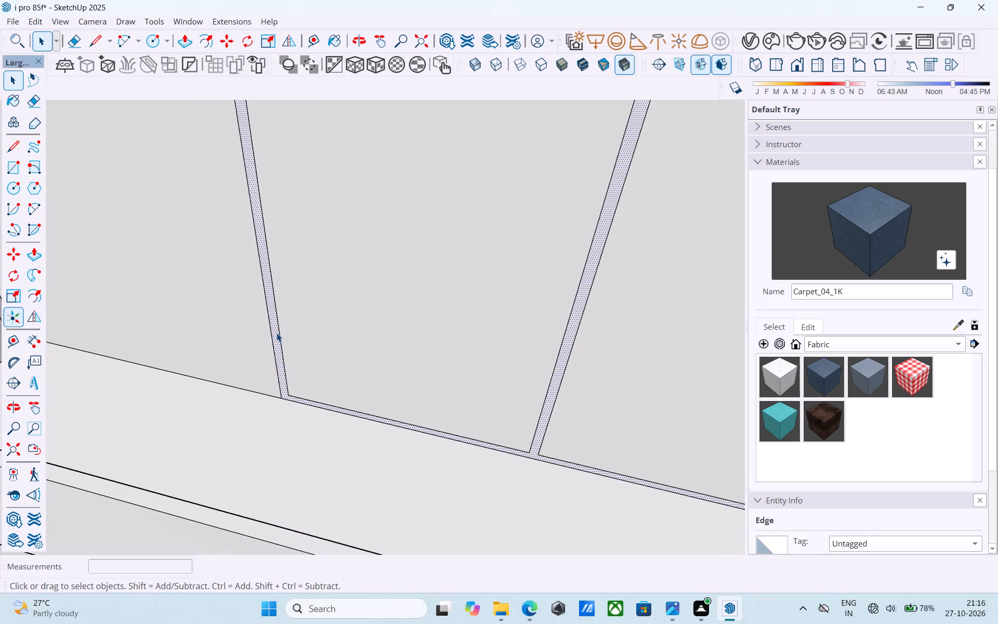
key(m)
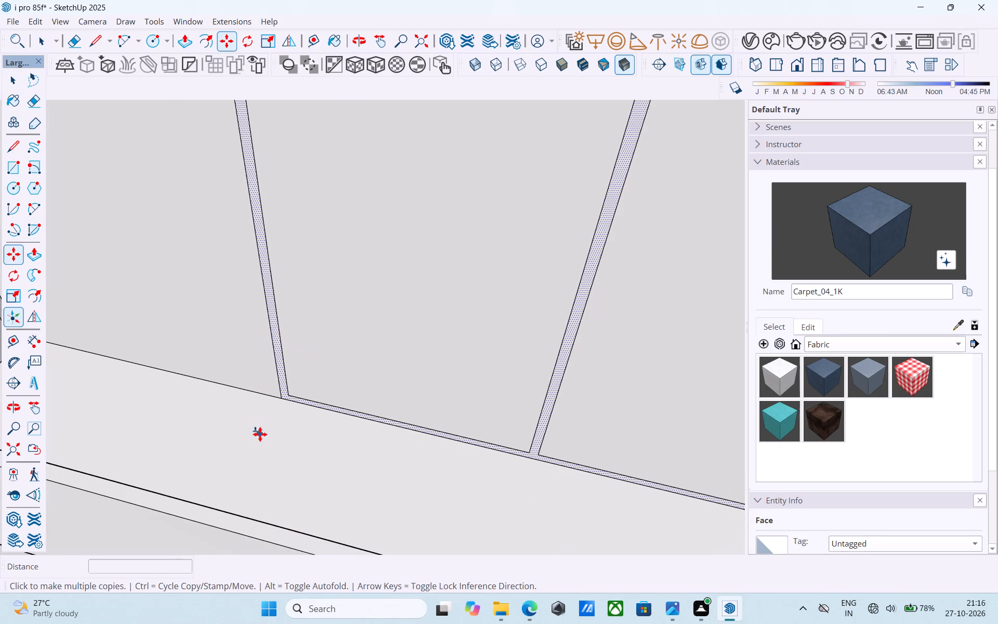
scroll(267, 400, down, 5)
shift+middle_drag(267, 400, 502, 350)
scroll(344, 316, up, 18)
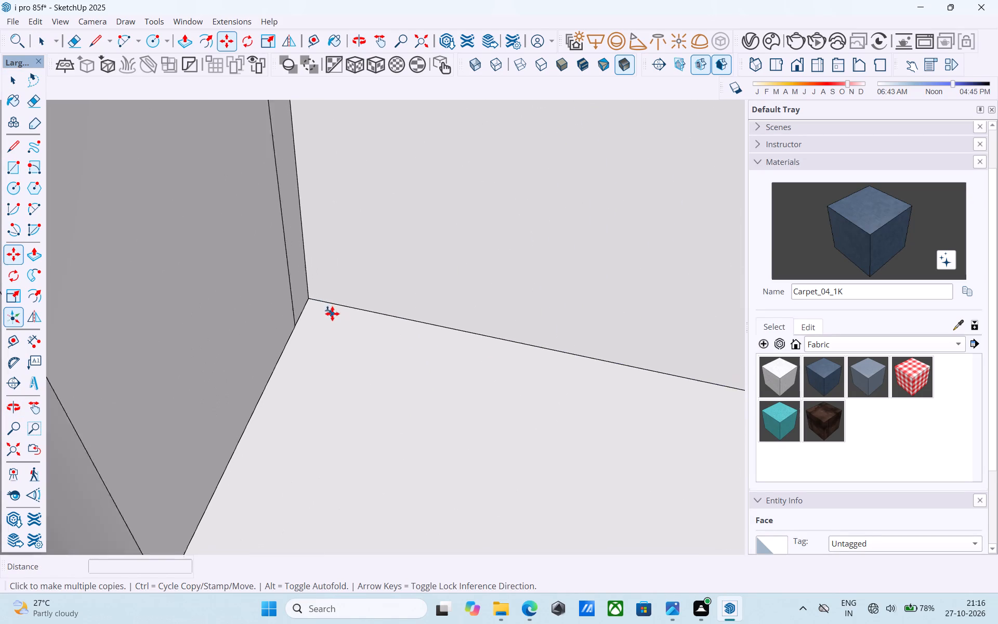
scroll(332, 314, up, 2)
click(298, 294)
scroll(312, 253, down, 19)
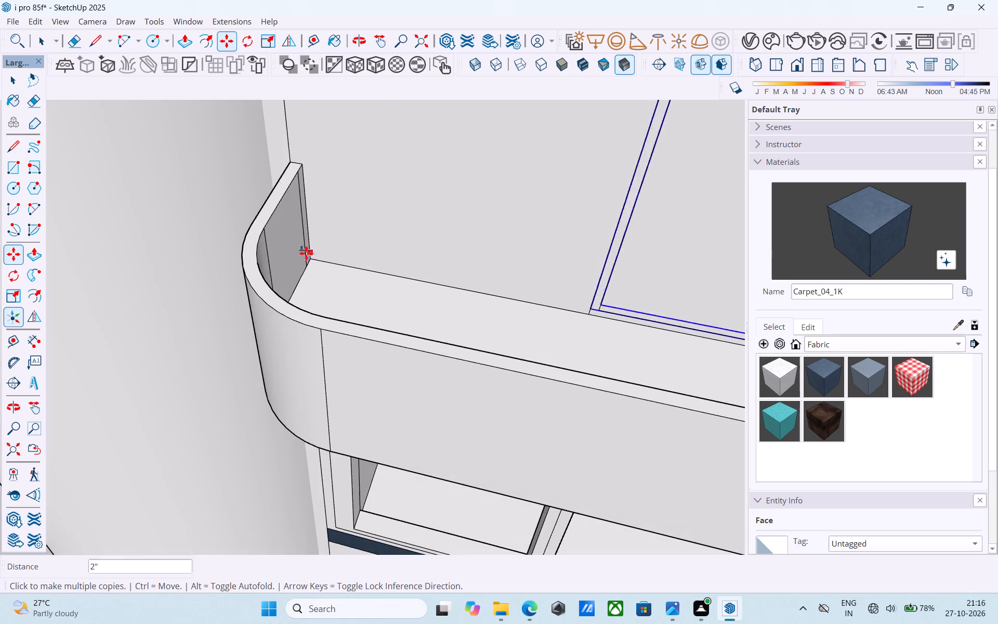
scroll(254, 301, down, 11)
shift+middle_drag(304, 251, 262, 444)
scroll(216, 302, up, 5)
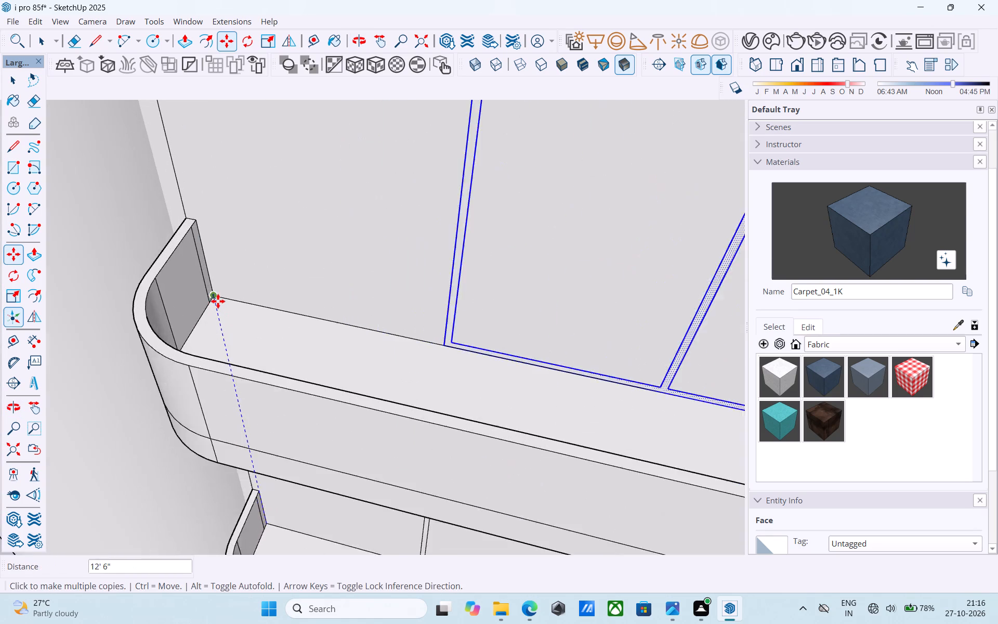
scroll(218, 301, up, 11)
click(209, 287)
Place another copy of the window frame 25' 6" above the original, behind the third column-side balcony.
scroll(212, 277, down, 20)
scroll(212, 277, down, 3)
shift+middle_drag(217, 275, 296, 150)
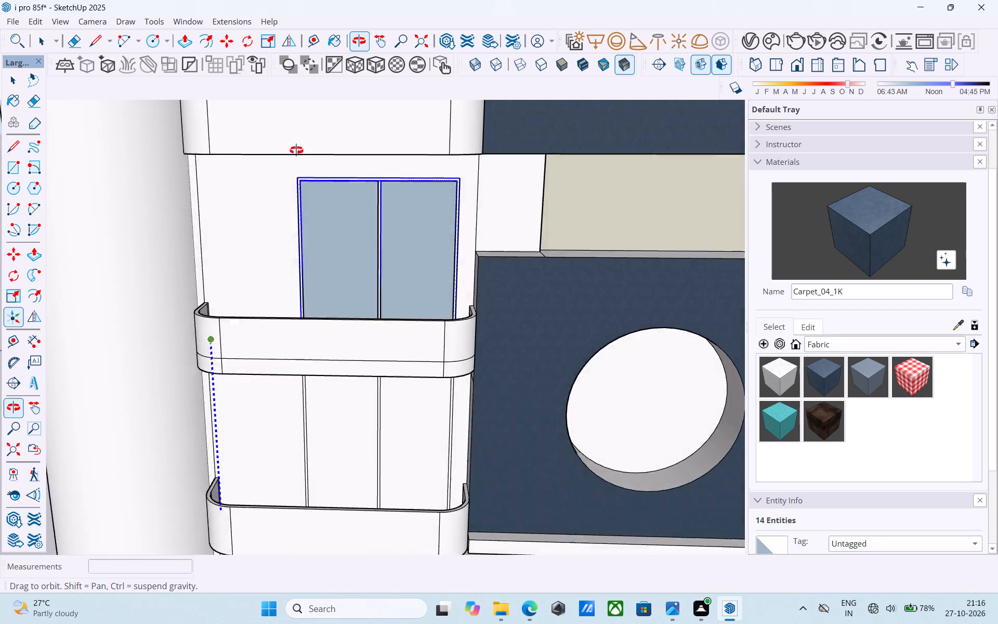
shift+middle_drag(296, 150, 230, 386)
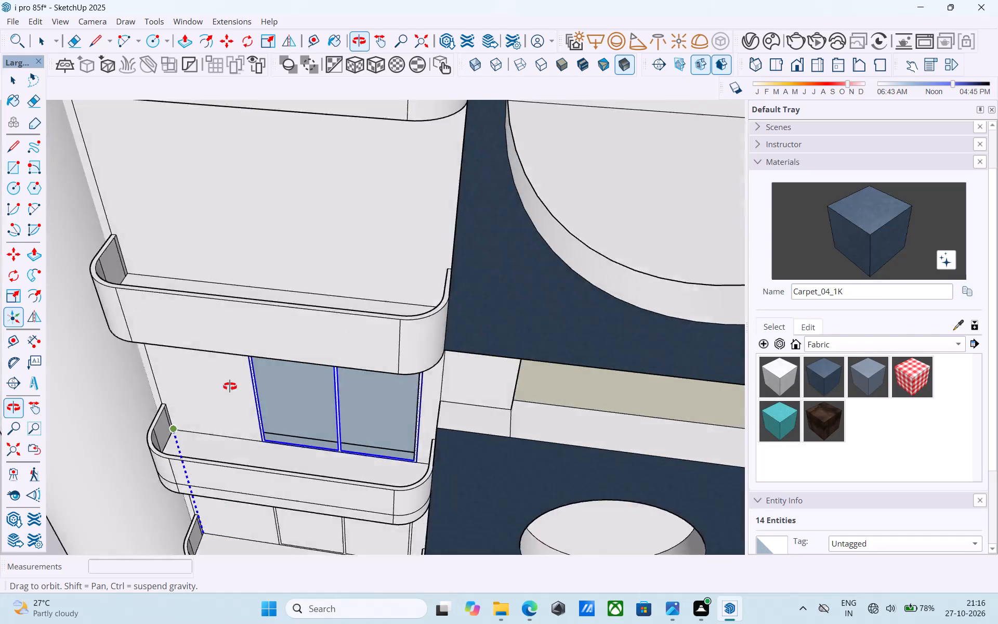
shift+middle_drag(230, 386, 420, 531)
scroll(379, 412, up, 19)
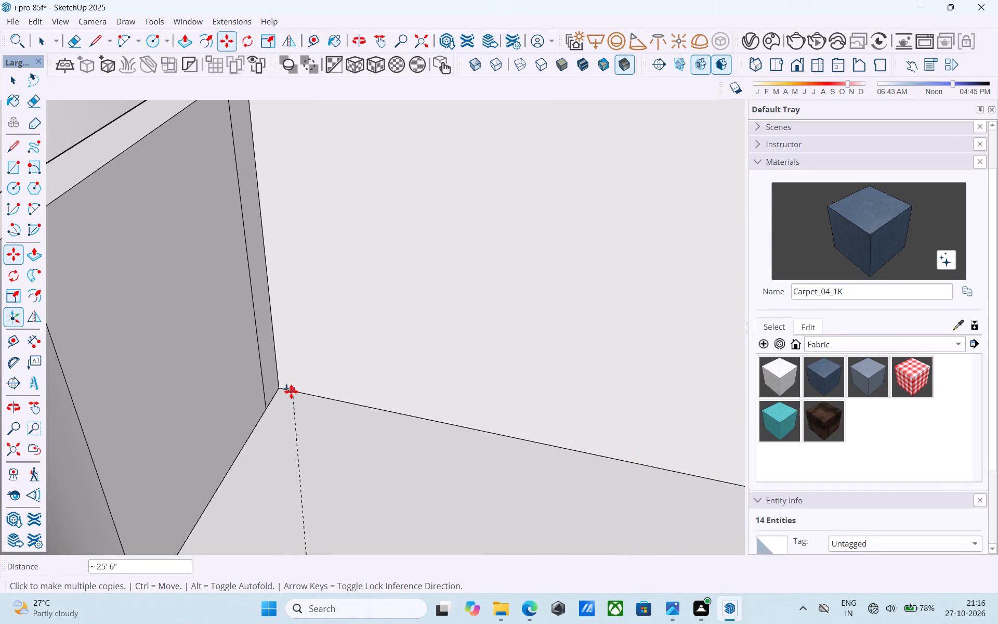
click(285, 388)
Place another copy of the window frame 38' 6" above the original, behind the fourth column-side balcony.
scroll(285, 386, down, 19)
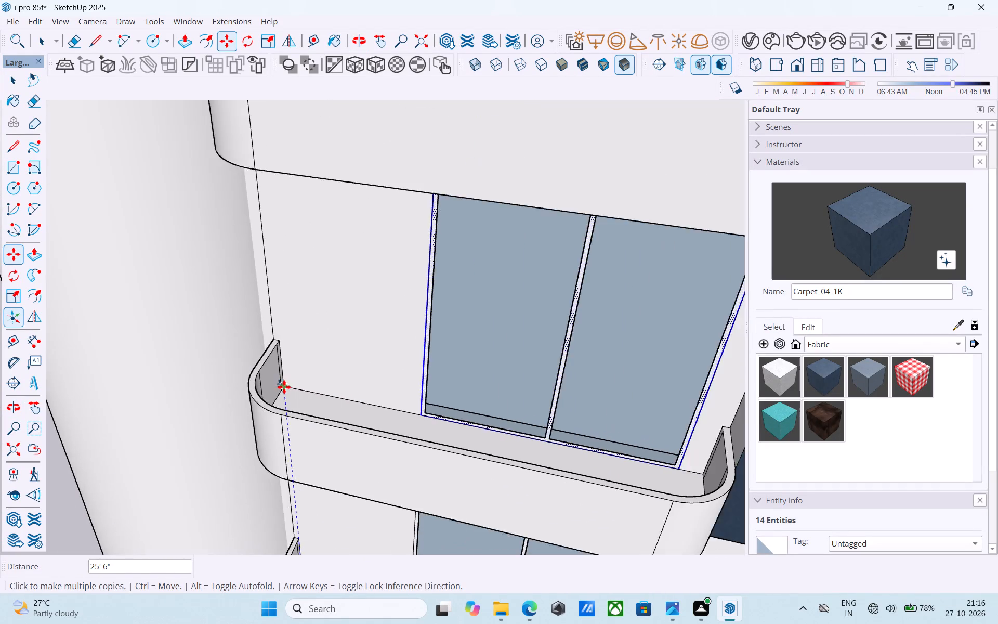
scroll(284, 387, down, 12)
shift+middle_drag(308, 372, 345, 487)
scroll(344, 437, up, 10)
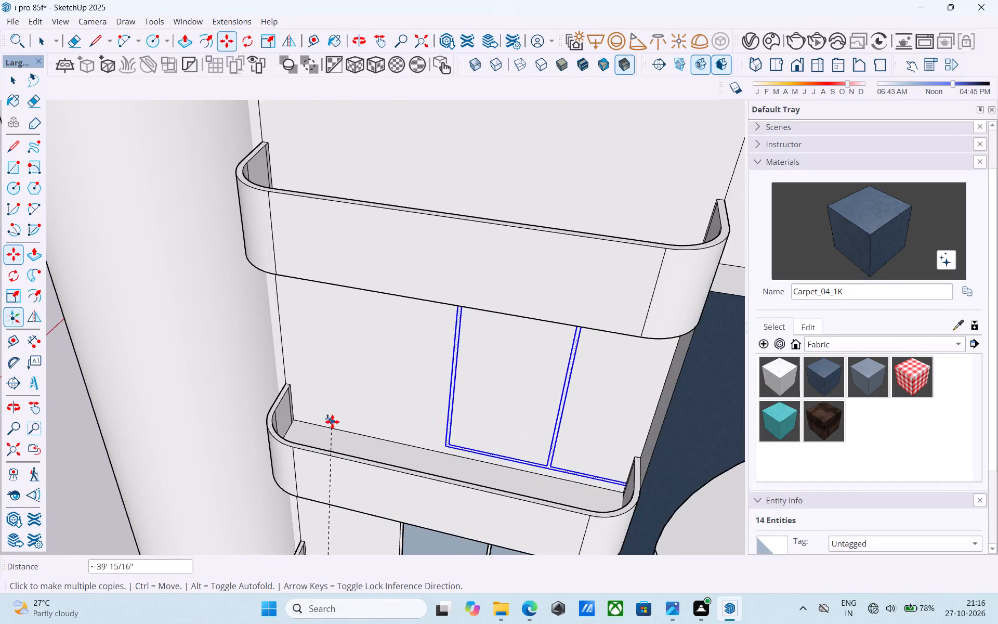
scroll(332, 422, up, 16)
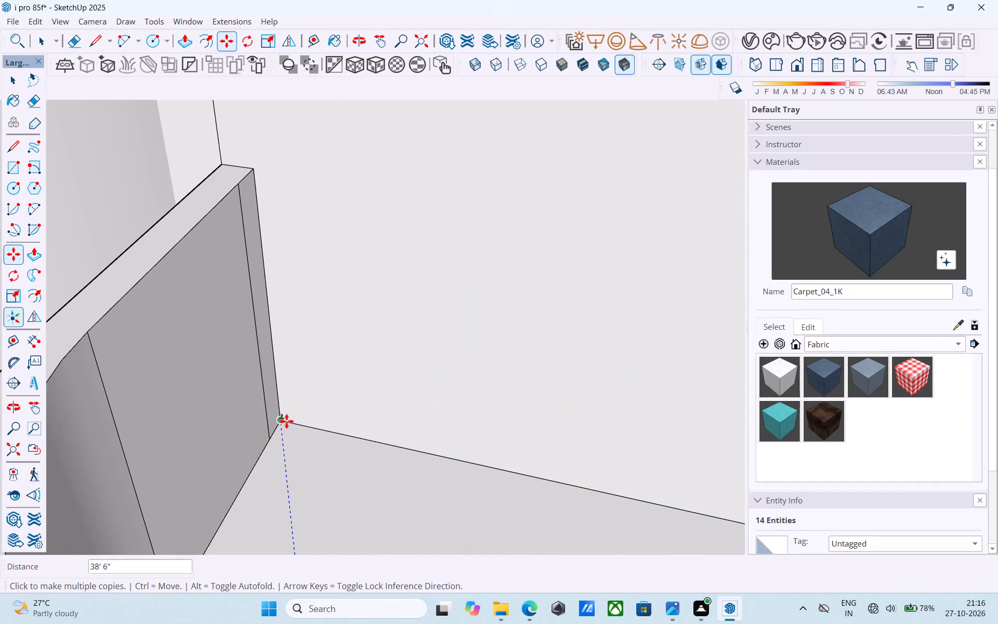
click(286, 421)
Place another copy of the window frame 51' 6" above the original, behind the fifth column-side balcony.
scroll(290, 395, down, 20)
scroll(290, 395, down, 6)
shift+middle_drag(299, 399, 316, 482)
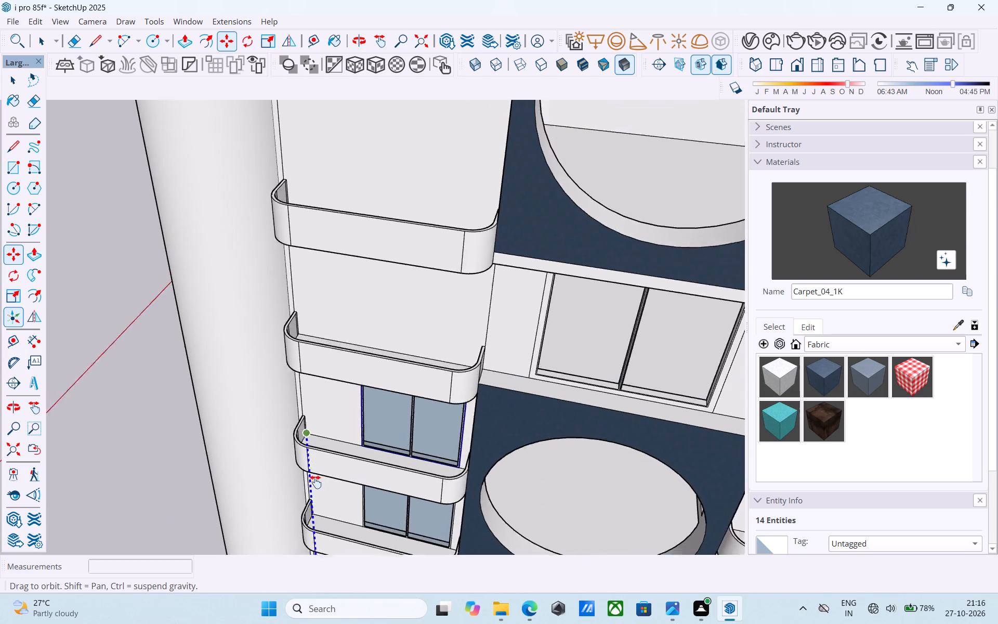
shift+middle_drag(316, 482, 314, 524)
scroll(310, 471, up, 20)
scroll(310, 471, up, 4)
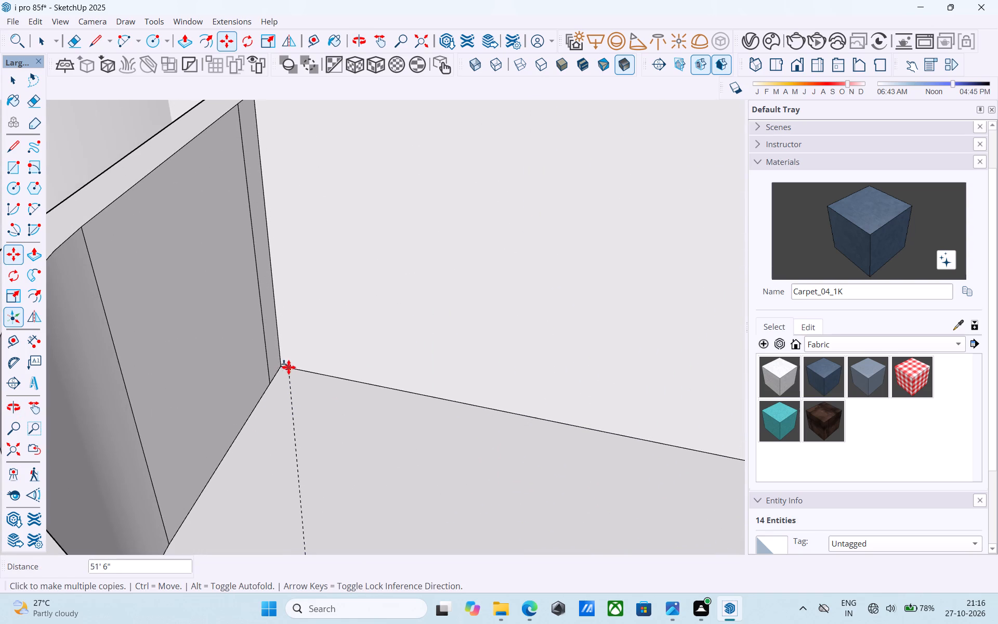
click(286, 365)
Place another copy of the window frame 64' 6" above the original, at the inner corner of the sixth column-side balcony.
scroll(292, 361, down, 20)
scroll(292, 361, down, 9)
shift+middle_drag(318, 362, 317, 462)
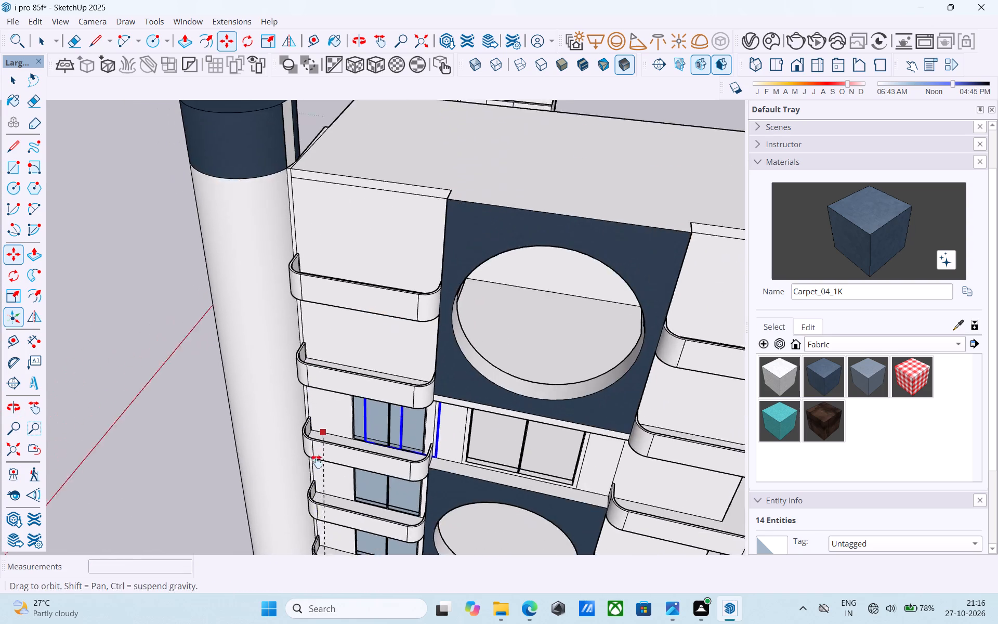
shift+middle_drag(317, 462, 312, 479)
scroll(311, 415, up, 12)
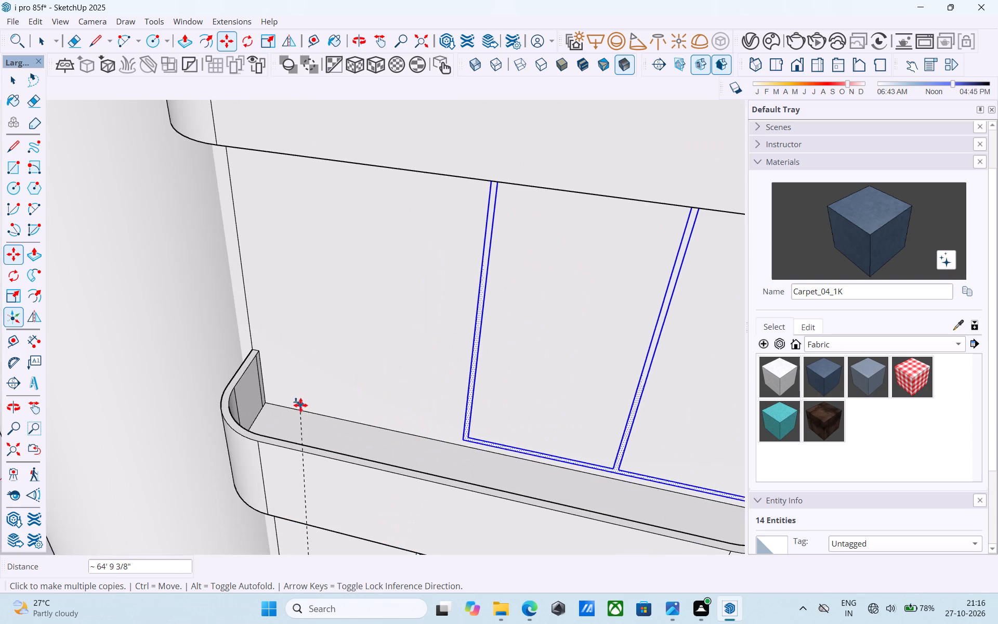
middle_drag(304, 405, 293, 422)
scroll(294, 422, up, 2)
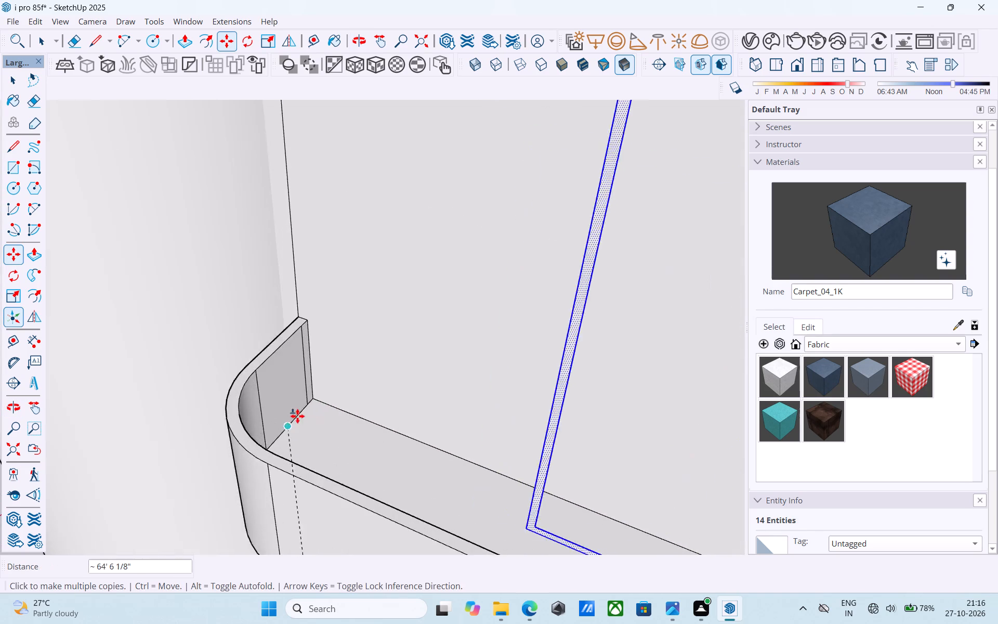
scroll(297, 416, up, 9)
click(320, 392)
Place the last copy of the window frame 77' 6" above the original, behind the topmost column-side balcony.
scroll(320, 392, down, 14)
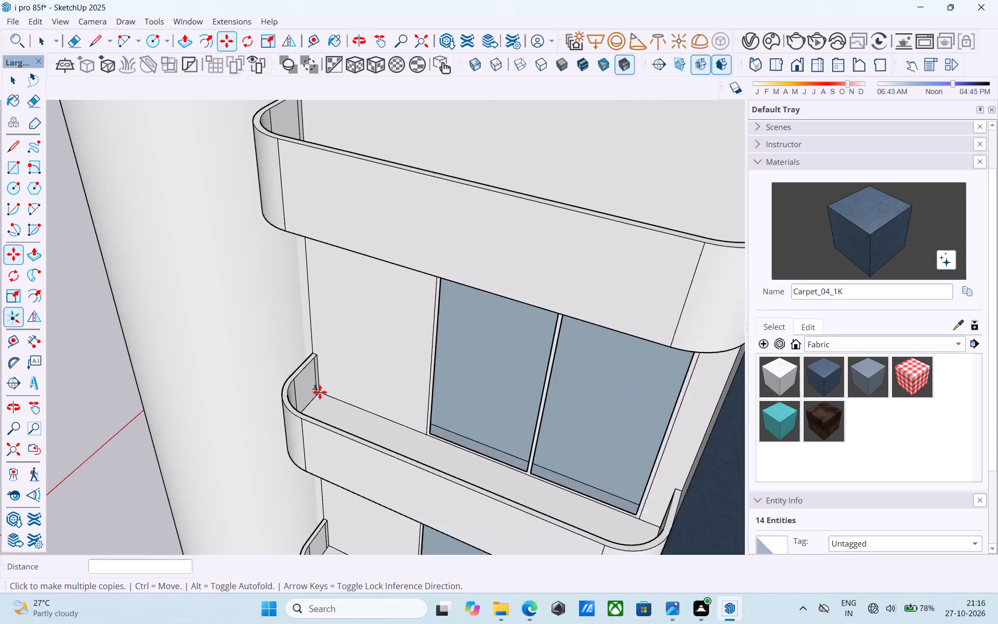
scroll(320, 392, down, 12)
shift+middle_drag(320, 397, 332, 486)
scroll(330, 426, up, 7)
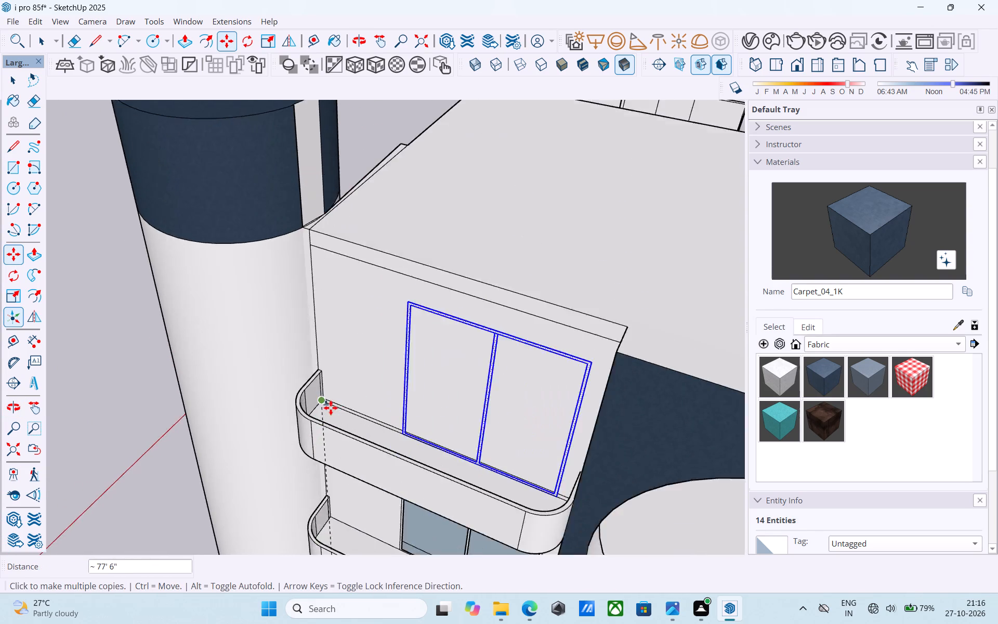
scroll(331, 408, up, 17)
click(305, 376)
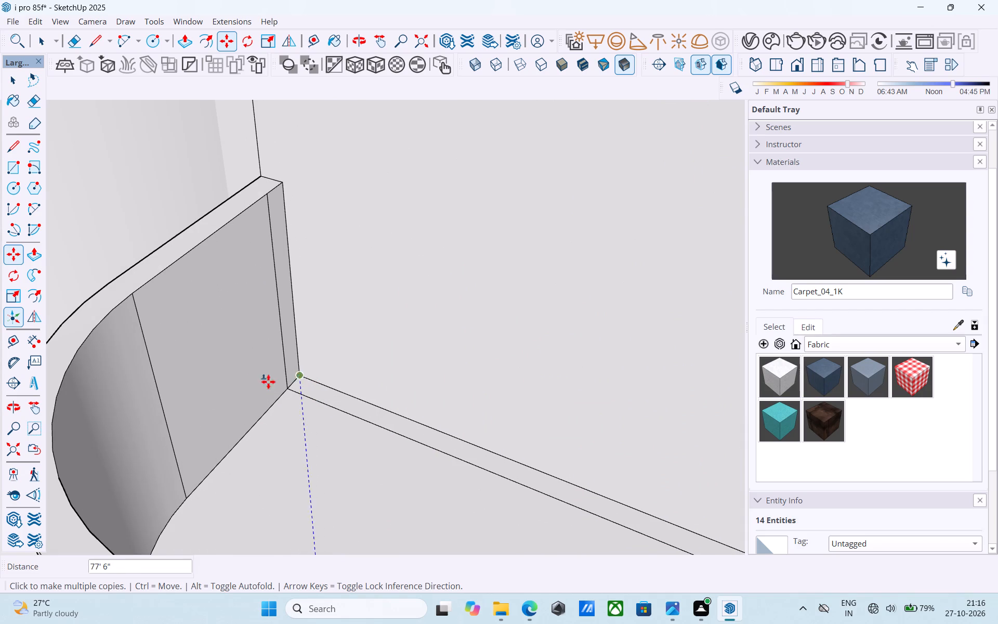
scroll(245, 383, down, 20)
scroll(245, 383, down, 14)
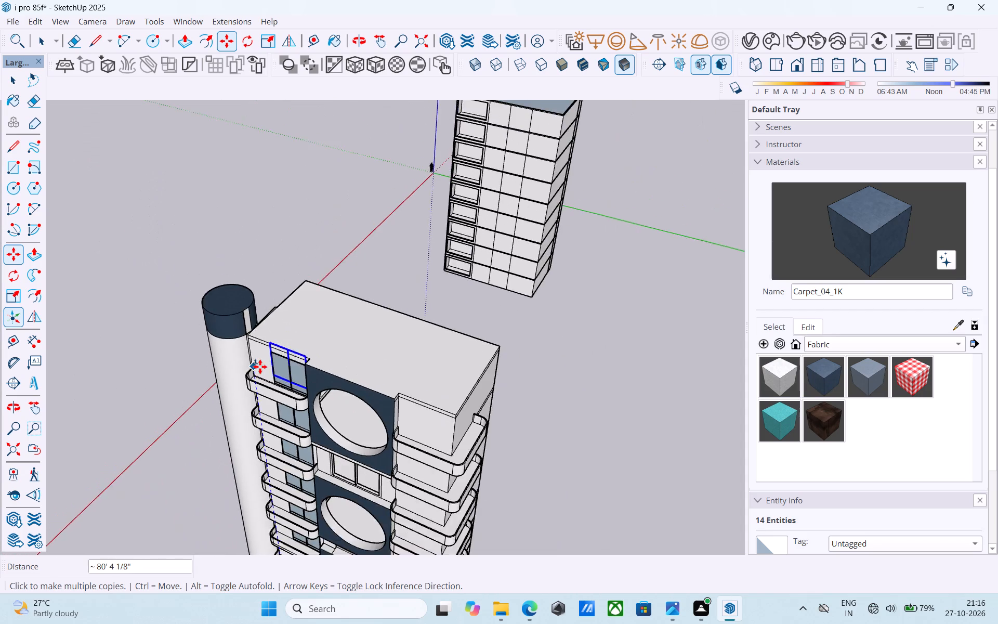
scroll(260, 367, down, 5)
shift+middle_drag(304, 406, 431, 313)
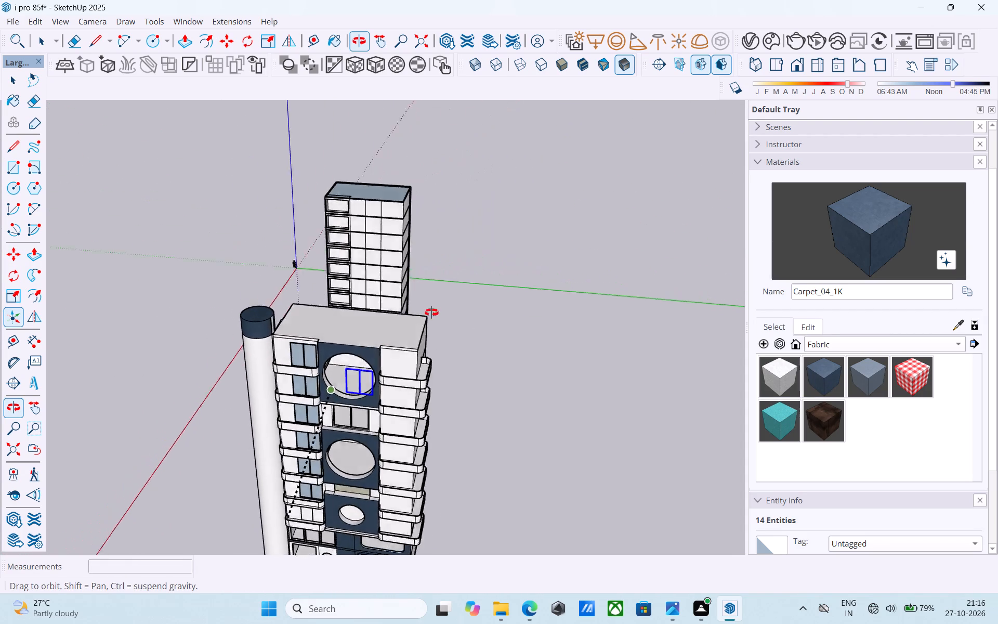
shift+middle_drag(431, 313, 462, 292)
key(space)
Fill both pane openings of the topmost column-side window with rectangles drawn between the frame's inner corners.
middle_drag(317, 336, 308, 330)
key(r)
scroll(302, 335, up, 5)
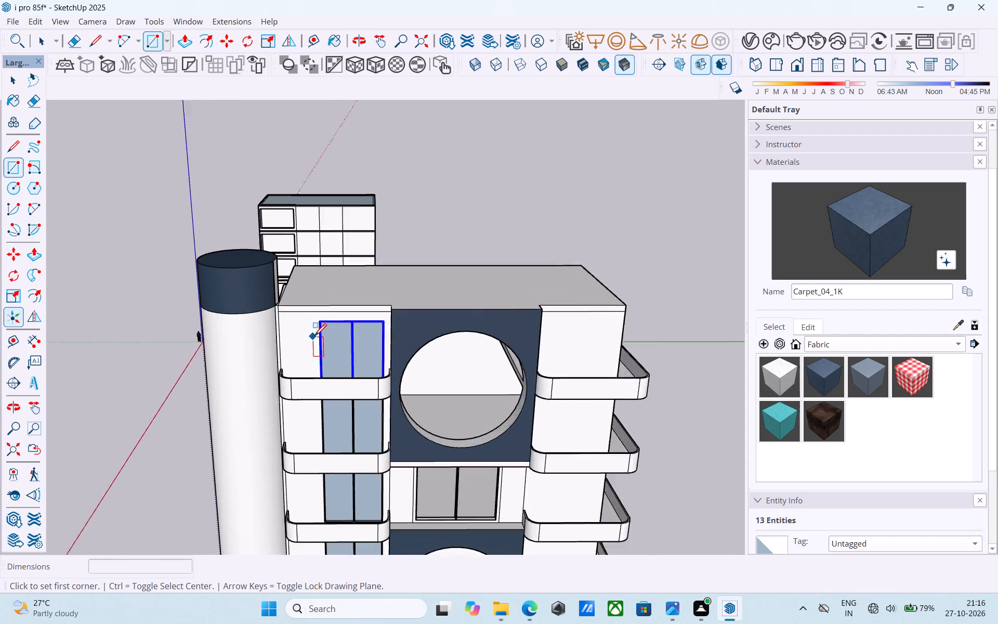
scroll(314, 337, up, 18)
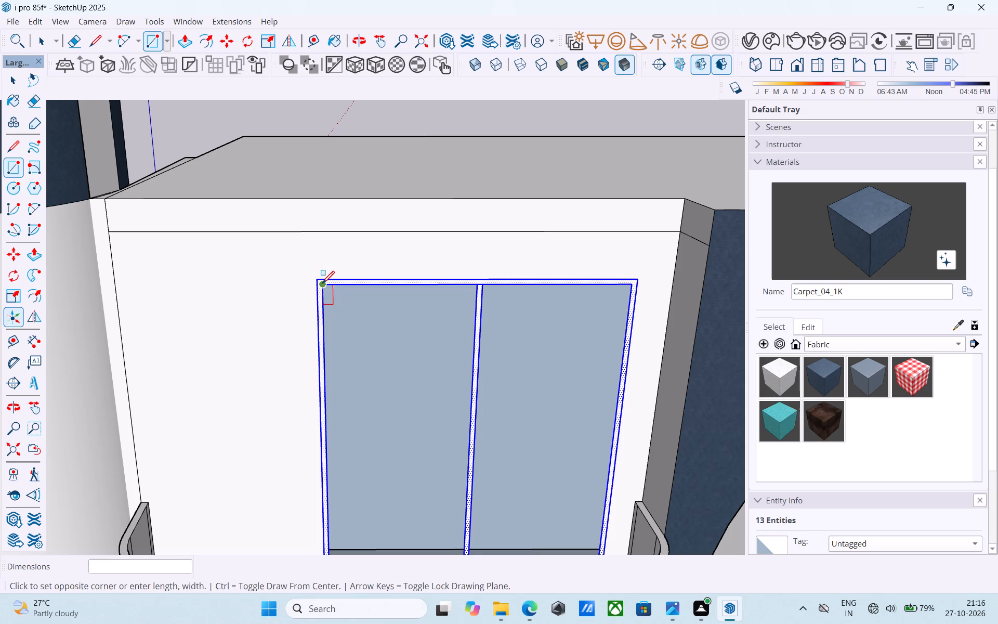
click(322, 285)
scroll(326, 290, down, 4)
middle_drag(388, 395, 413, 437)
scroll(426, 435, up, 11)
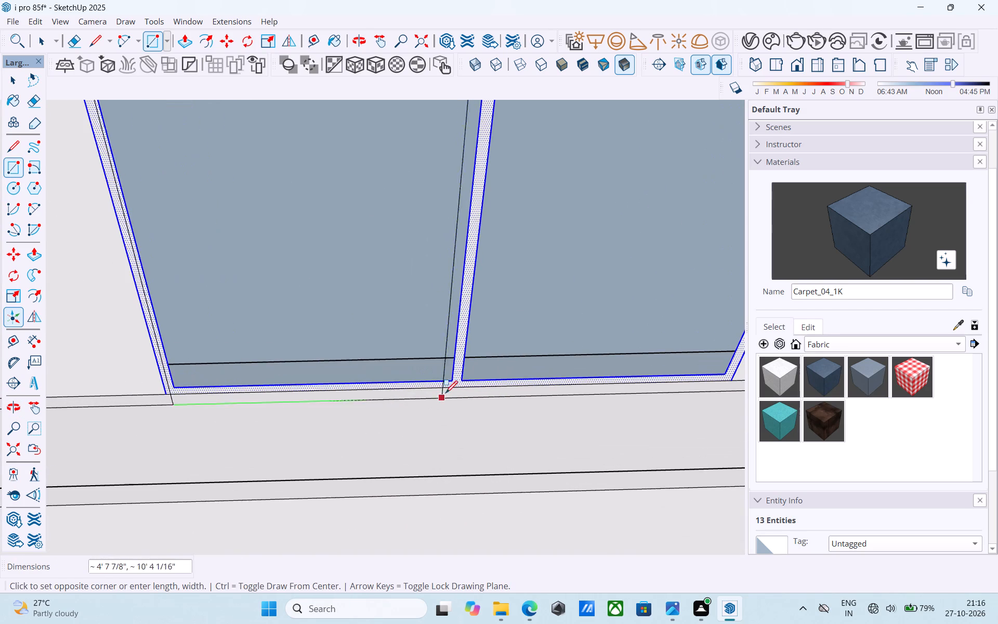
click(452, 381)
scroll(456, 361, down, 4)
shift+middle_drag(453, 372, 414, 530)
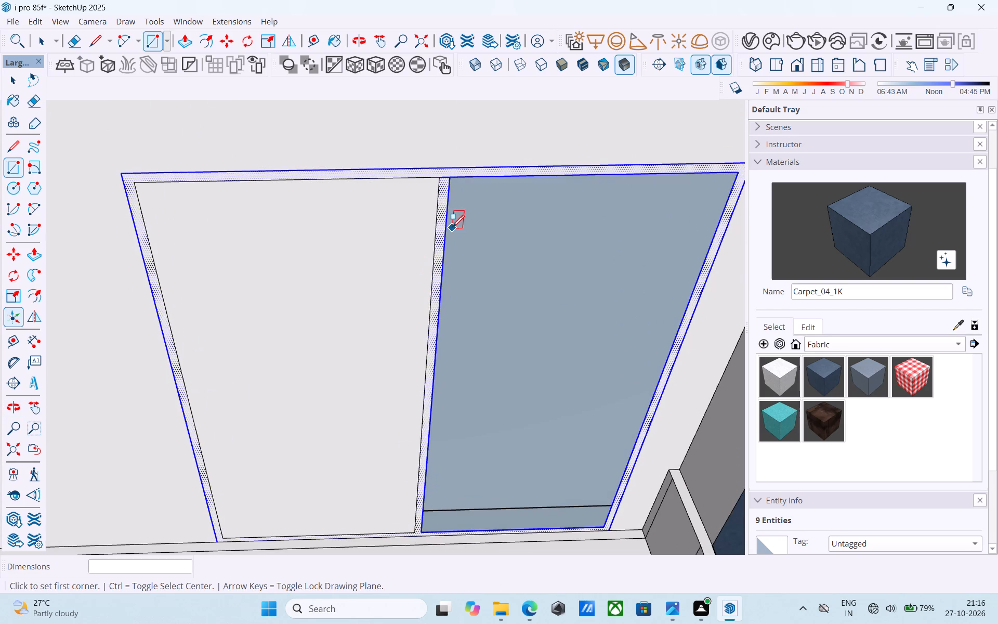
click(451, 177)
middle_drag(614, 492, 585, 431)
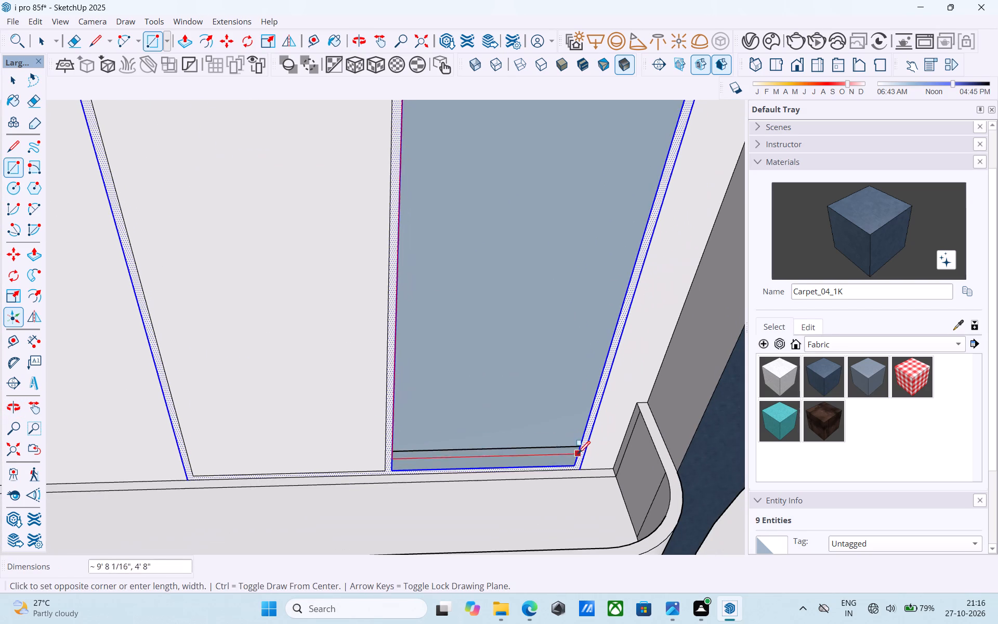
click(578, 464)
Fill the window behind the sixth column-side balcony with two pane rectangles, the column-side one 4' 10" by 10' 2".
scroll(575, 462, down, 10)
shift+middle_drag(556, 460, 503, 225)
middle_drag(456, 312, 419, 244)
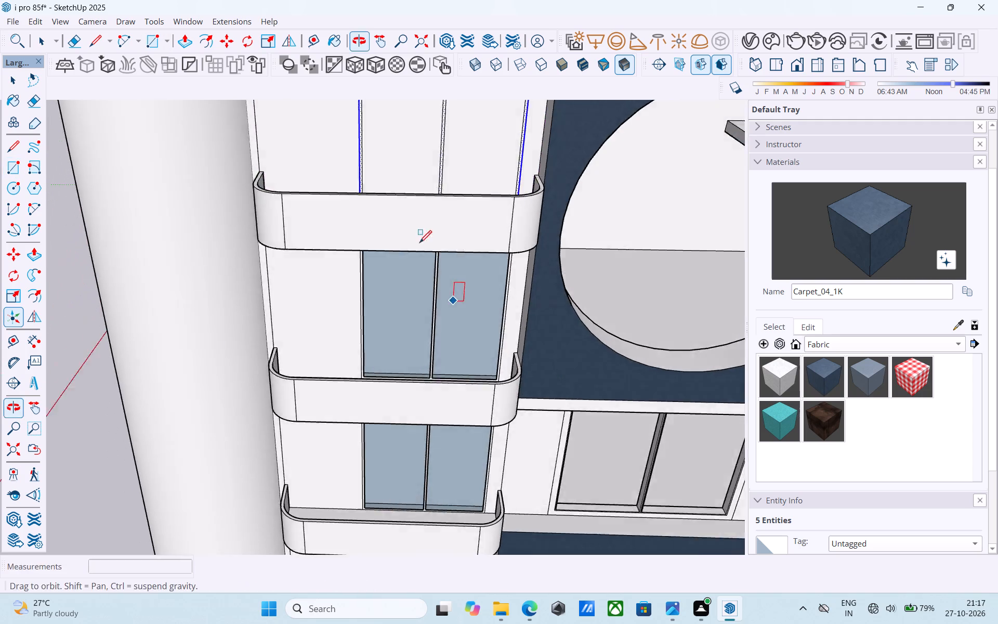
middle_drag(419, 244, 421, 245)
scroll(377, 264, up, 9)
click(351, 217)
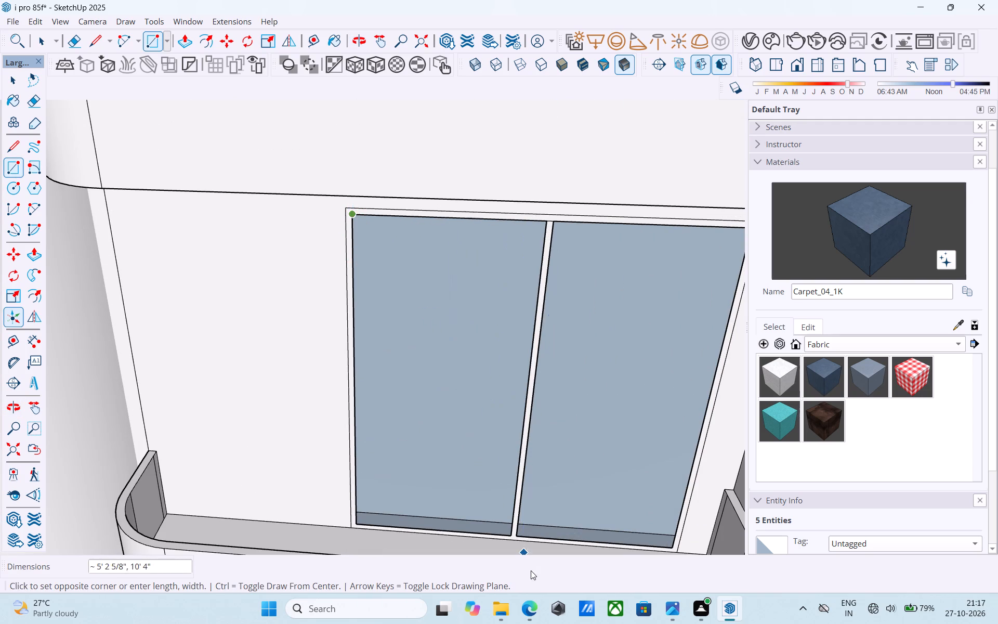
click(514, 532)
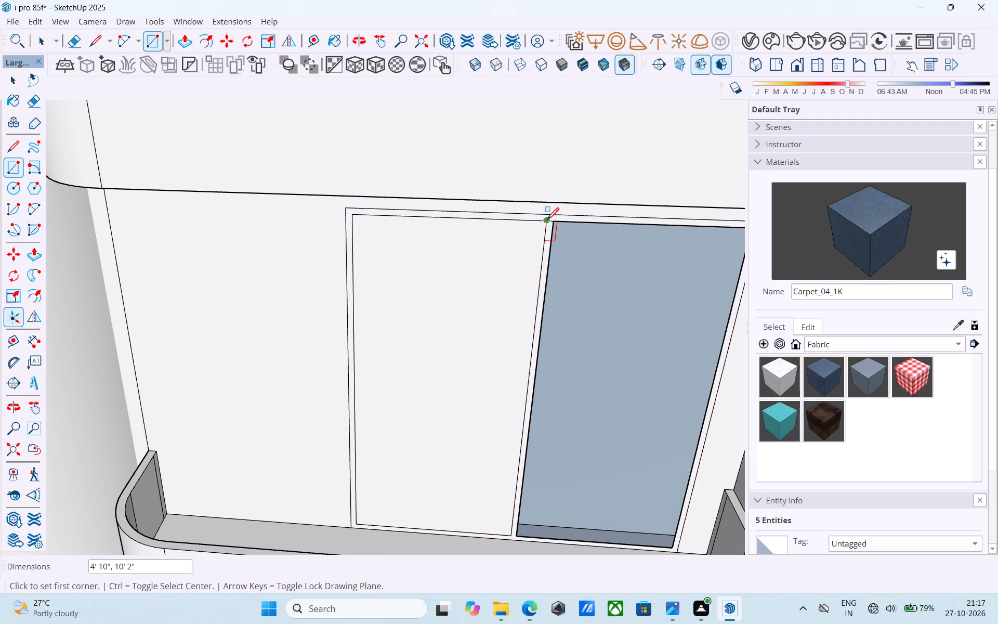
click(552, 222)
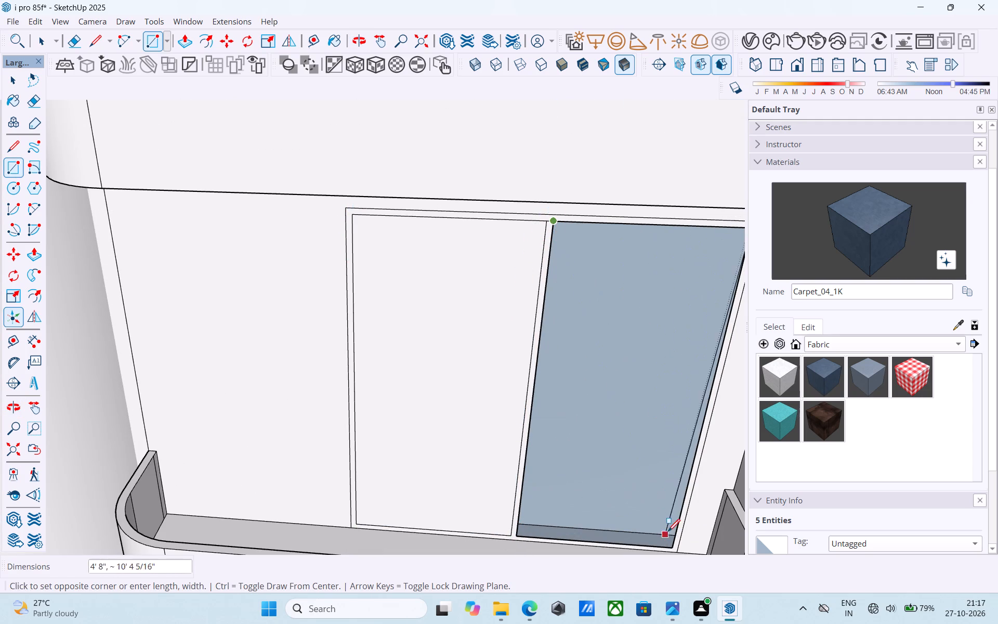
click(673, 545)
Fill the window behind the fifth column-side balcony with two pane rectangles, the column-side one 4' 10" by 10' 2".
scroll(469, 295, down, 6)
shift+middle_drag(570, 470, 469, 183)
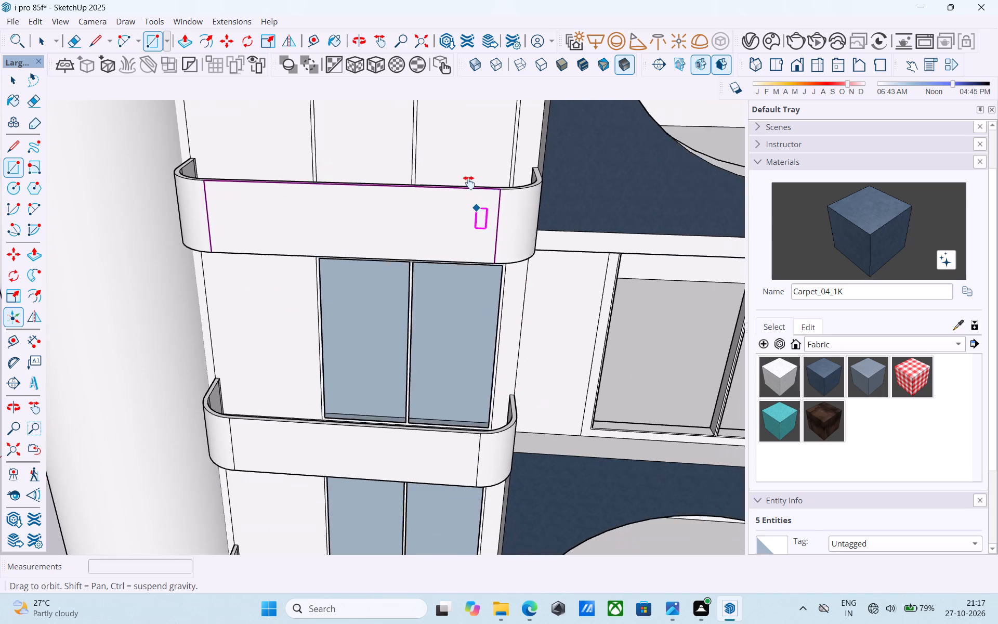
shift+middle_drag(469, 183, 466, 171)
scroll(326, 220, up, 8)
click(296, 233)
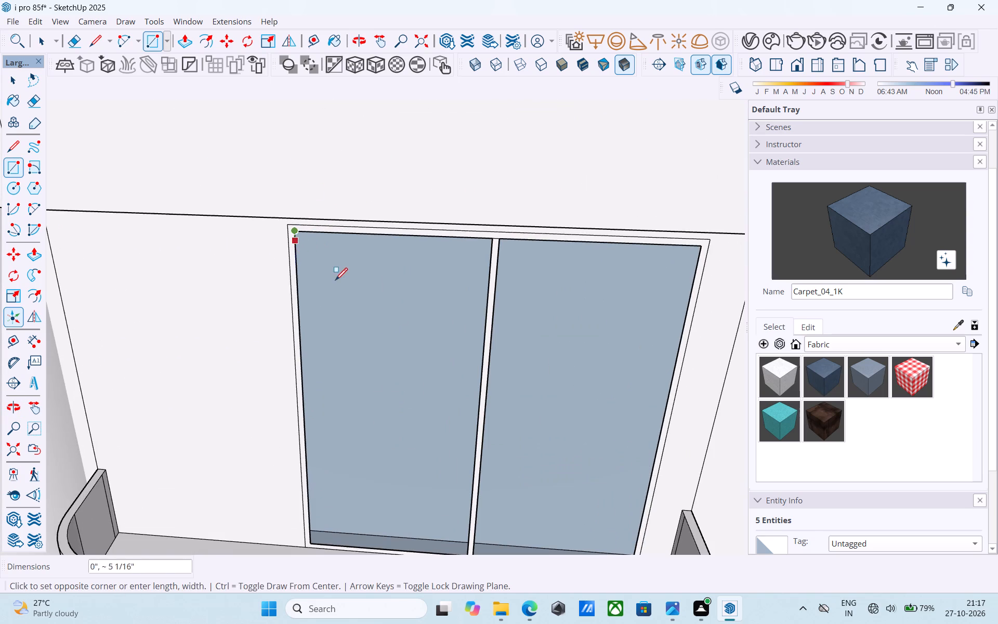
middle_drag(432, 346, 432, 352)
click(454, 492)
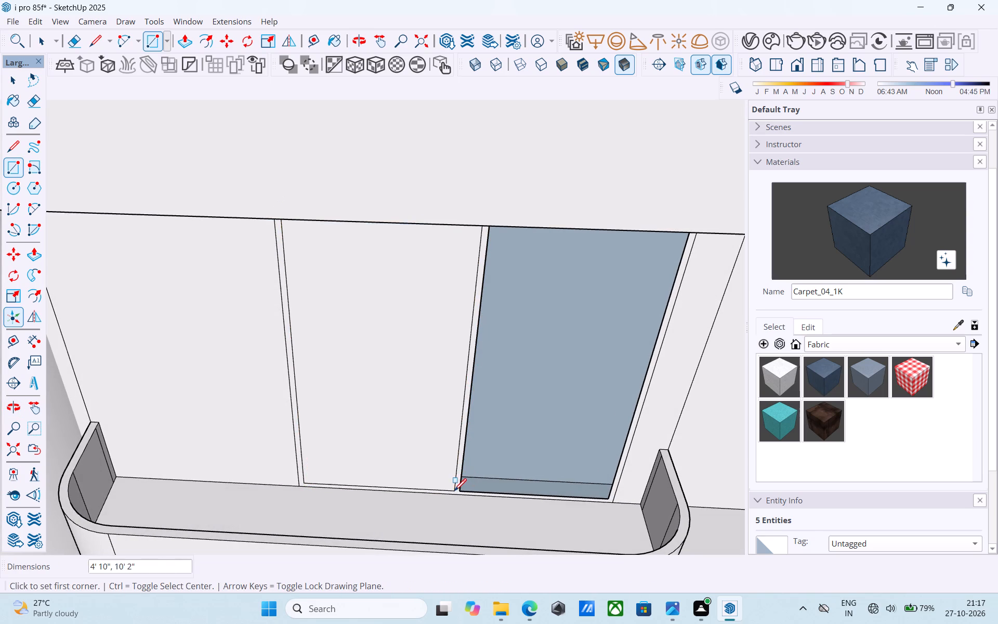
shift+middle_drag(579, 404, 502, 389)
click(536, 485)
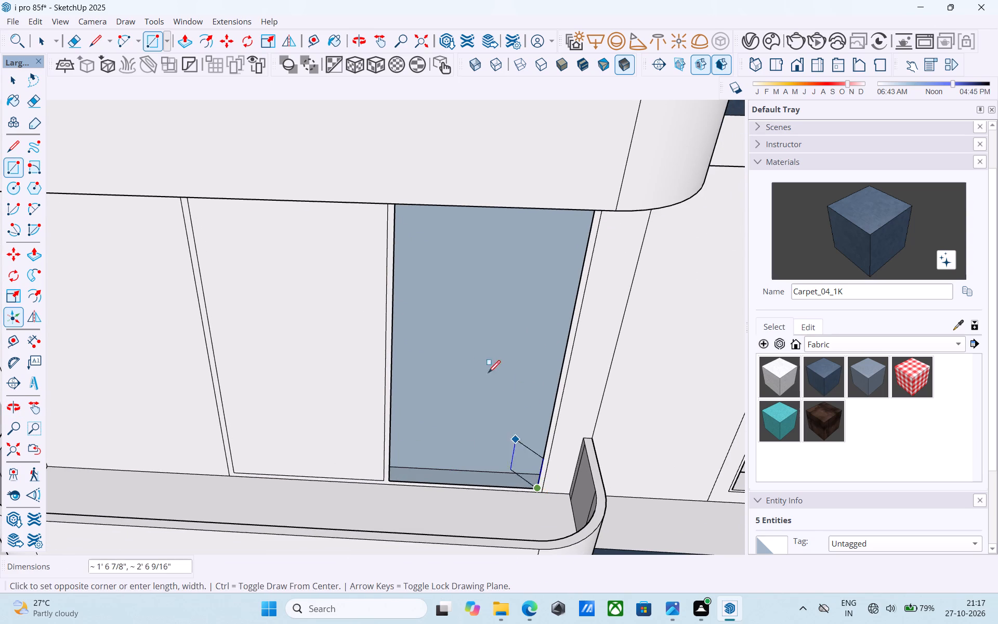
middle_drag(468, 309, 460, 290)
click(419, 261)
Fill both pane openings of the window behind the fourth column-side balcony with rectangles drawn between the frame's inner corners.
scroll(421, 241, down, 3)
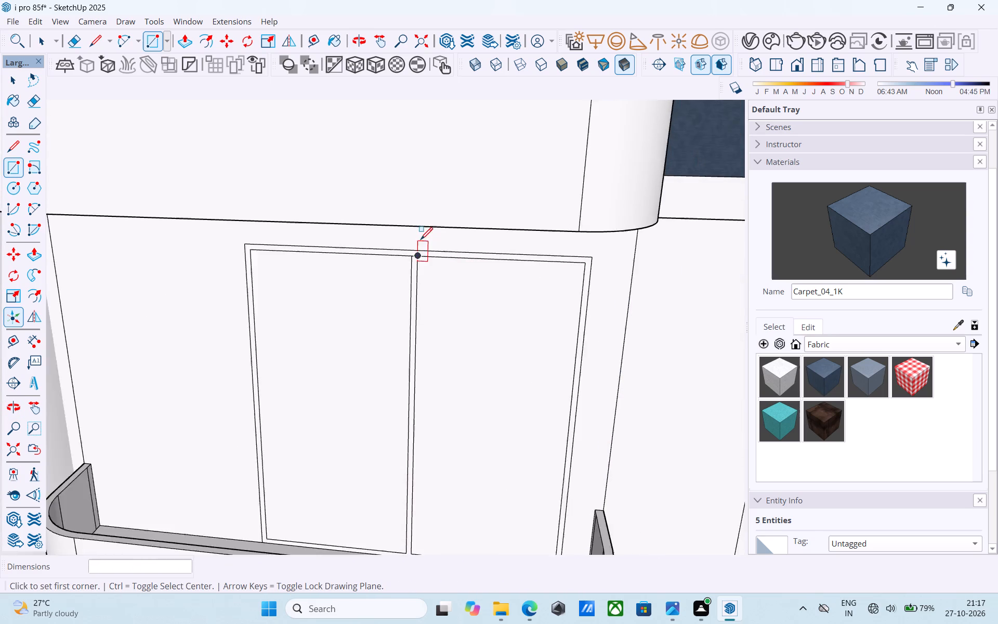
scroll(421, 241, down, 6)
middle_drag(431, 407, 434, 227)
scroll(342, 295, up, 7)
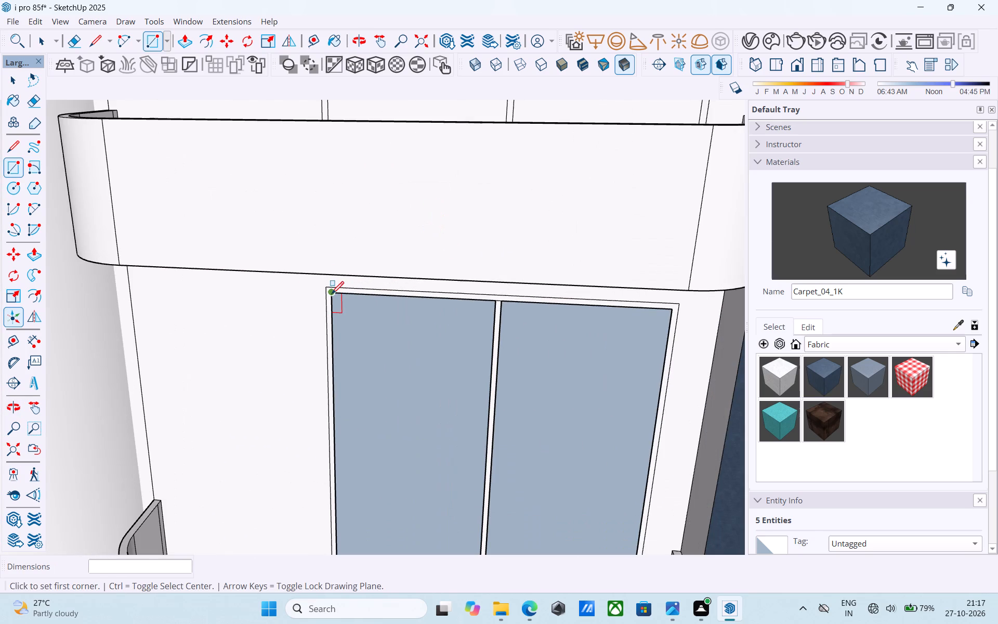
click(332, 295)
scroll(441, 437, down, 1)
shift+middle_drag(438, 430, 453, 396)
scroll(457, 424, up, 7)
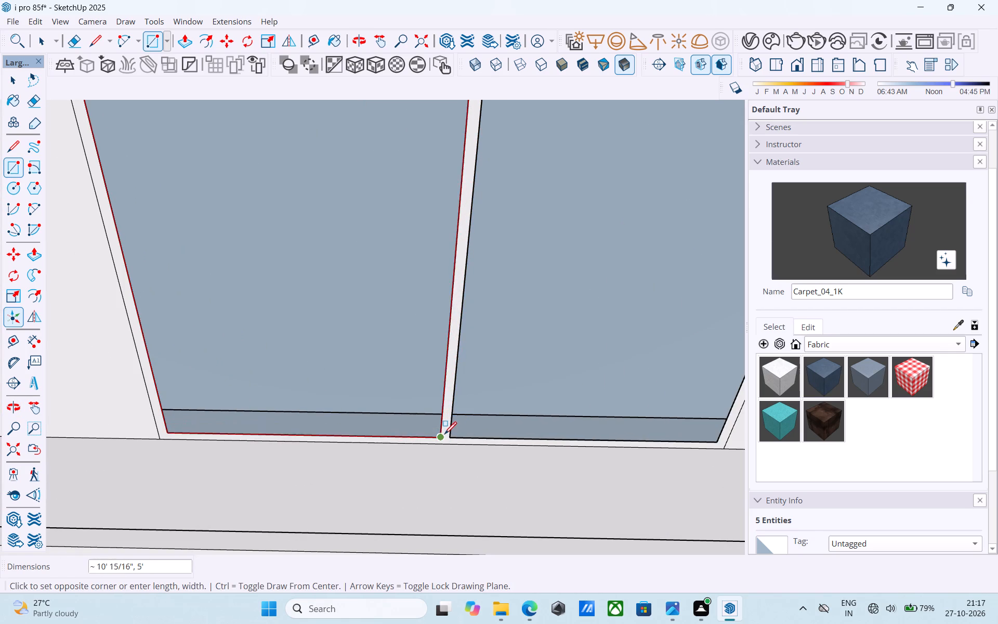
click(444, 435)
scroll(457, 417, down, 5)
middle_drag(459, 423, 389, 412)
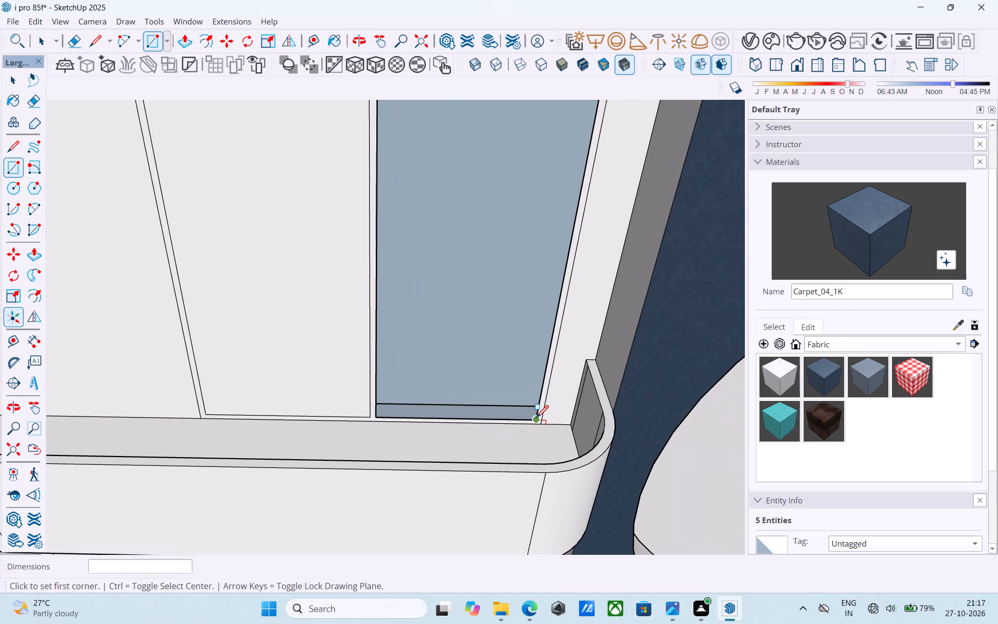
click(536, 419)
scroll(536, 411, down, 5)
middle_drag(536, 412, 474, 327)
scroll(451, 301, up, 4)
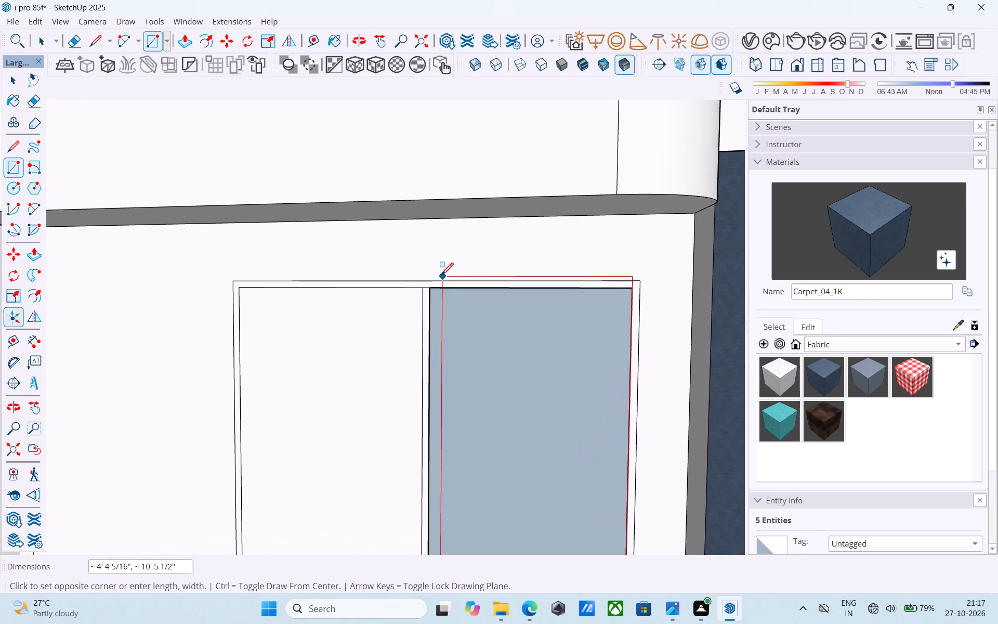
click(433, 289)
Fill the window behind the third column-side balcony with two pane rectangles, the column-side one 4' 10" by 10' 2".
scroll(420, 277, down, 16)
shift+middle_drag(431, 367, 435, 238)
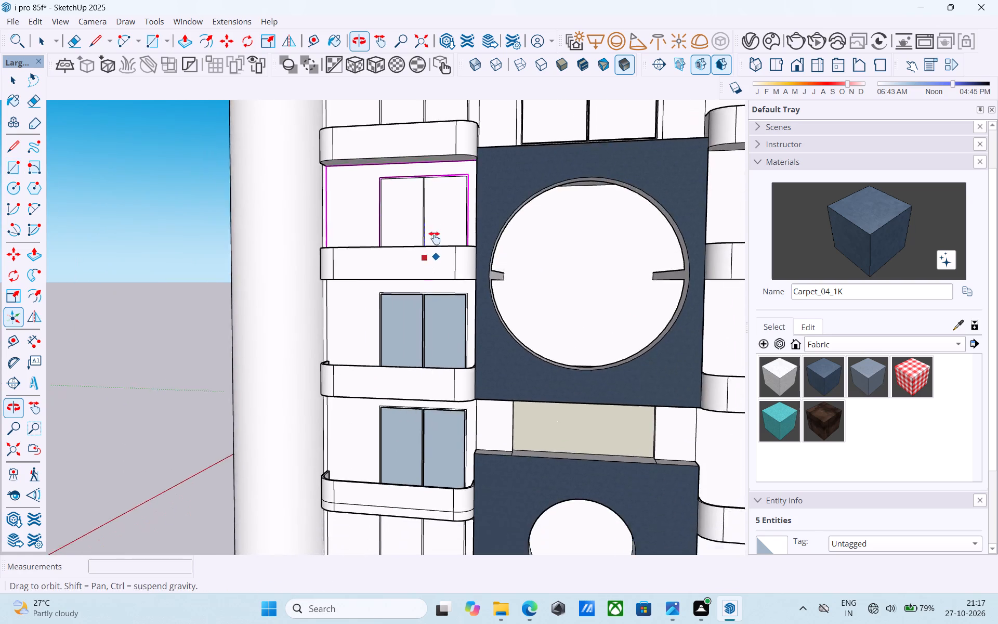
shift+middle_drag(435, 238, 432, 227)
scroll(382, 296, up, 14)
click(391, 232)
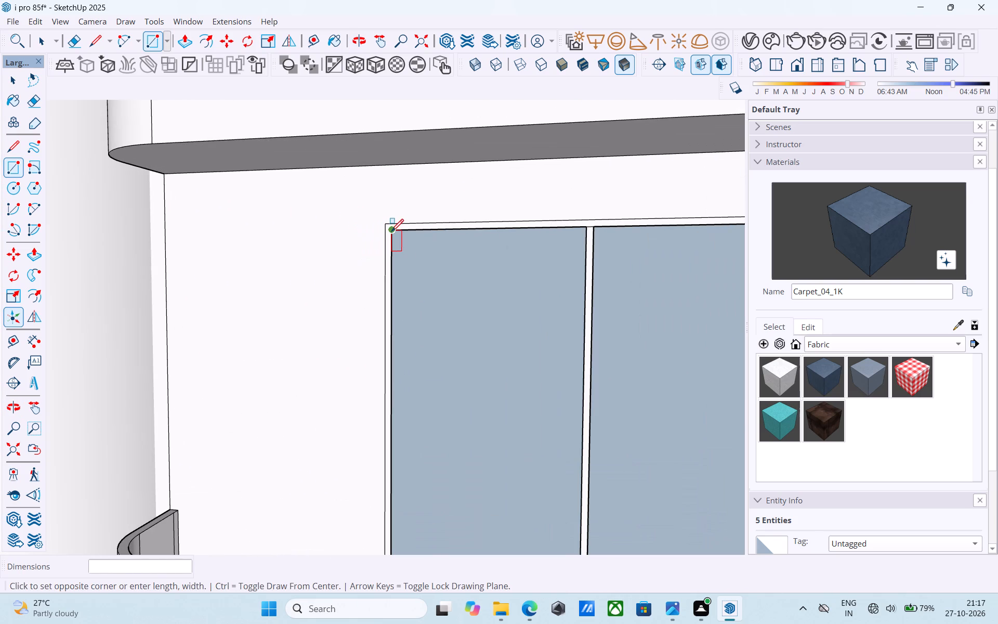
scroll(400, 244, down, 5)
shift+middle_drag(490, 425, 525, 444)
scroll(522, 418, up, 5)
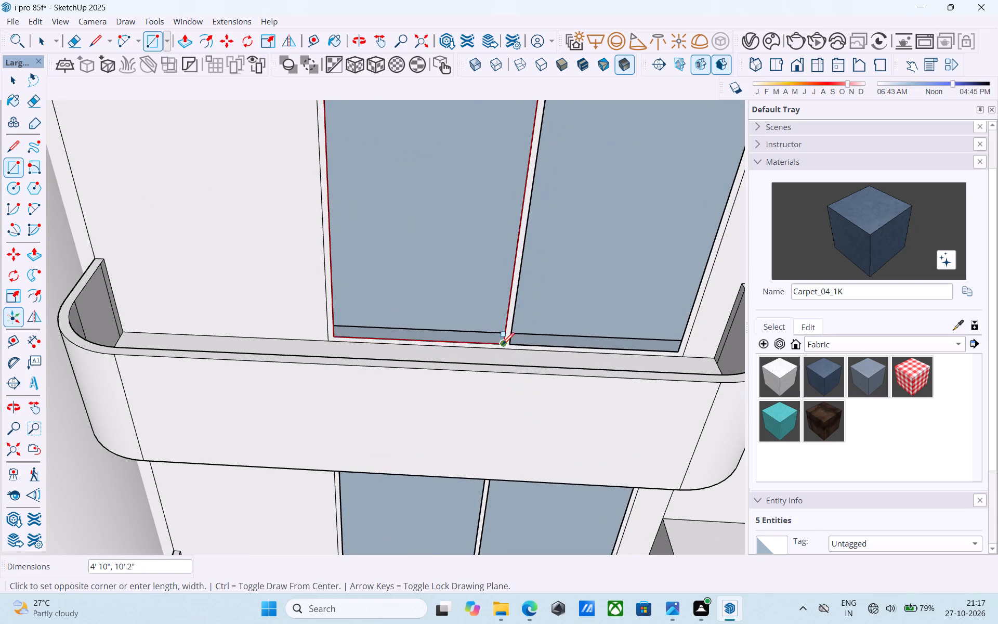
click(503, 344)
scroll(519, 303, down, 5)
middle_drag(521, 307, 374, 366)
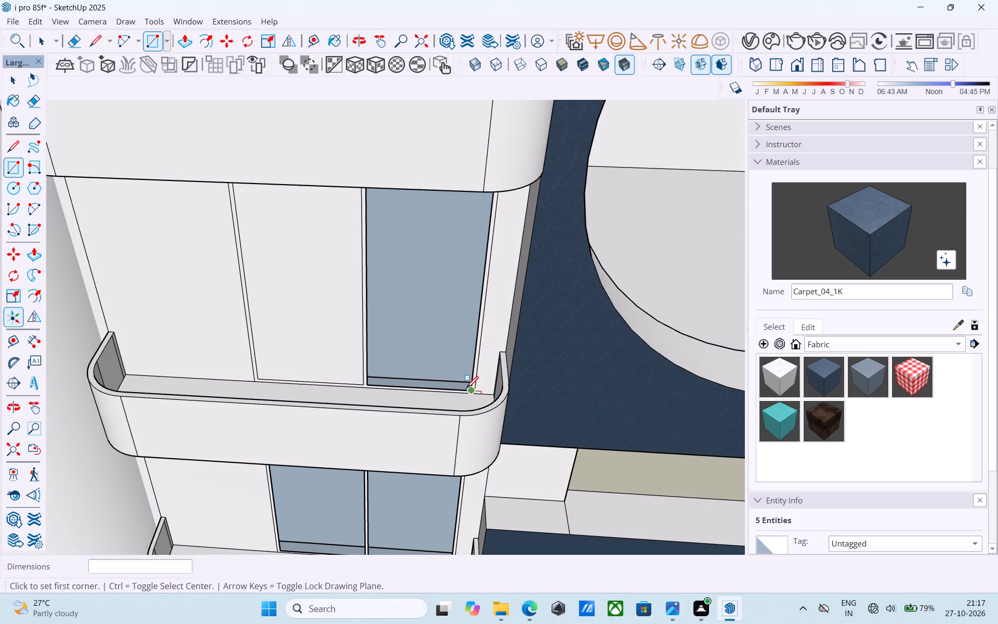
click(468, 389)
scroll(467, 385, down, 1)
shift+middle_drag(467, 387, 438, 288)
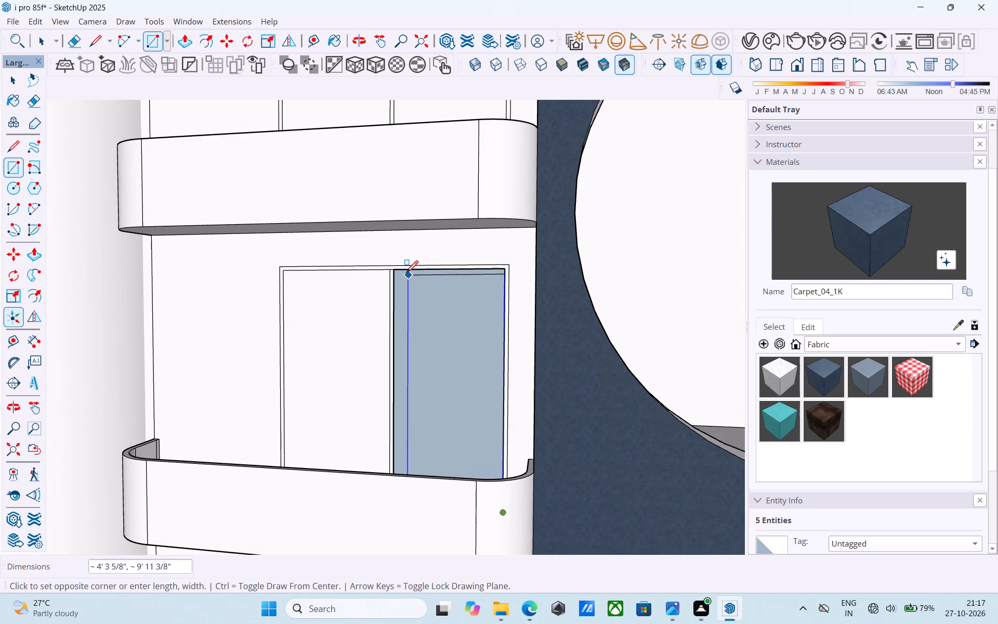
click(399, 270)
Fill the window behind the second column-side balcony with two pane rectangles, 4' 10" by 10' 2" on the column side and 4' 8" by 10' 2" beside it.
scroll(405, 259, down, 9)
middle_drag(435, 434, 416, 373)
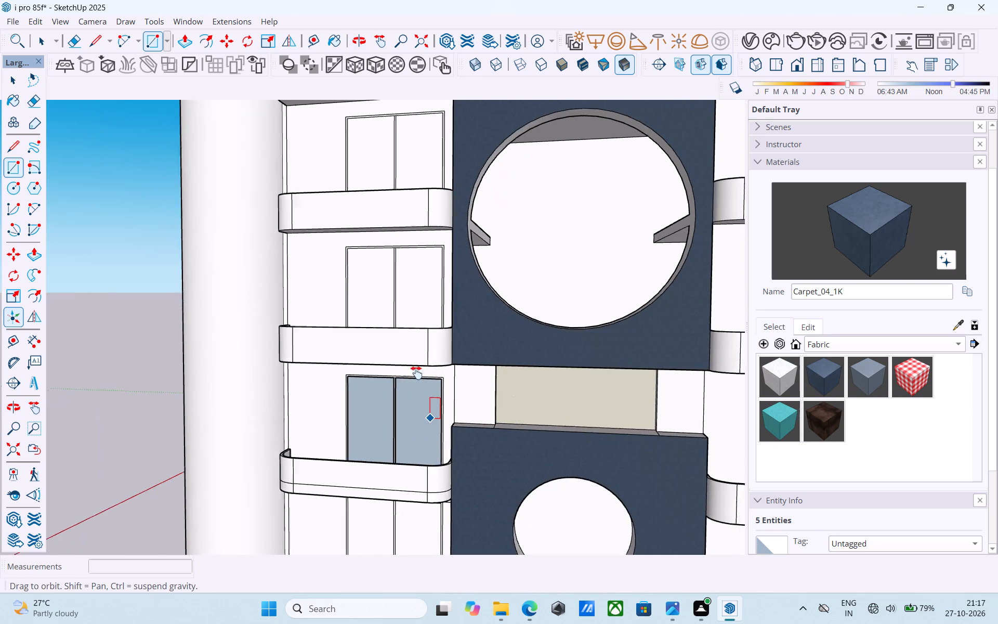
middle_drag(416, 373, 494, 527)
scroll(402, 395, up, 15)
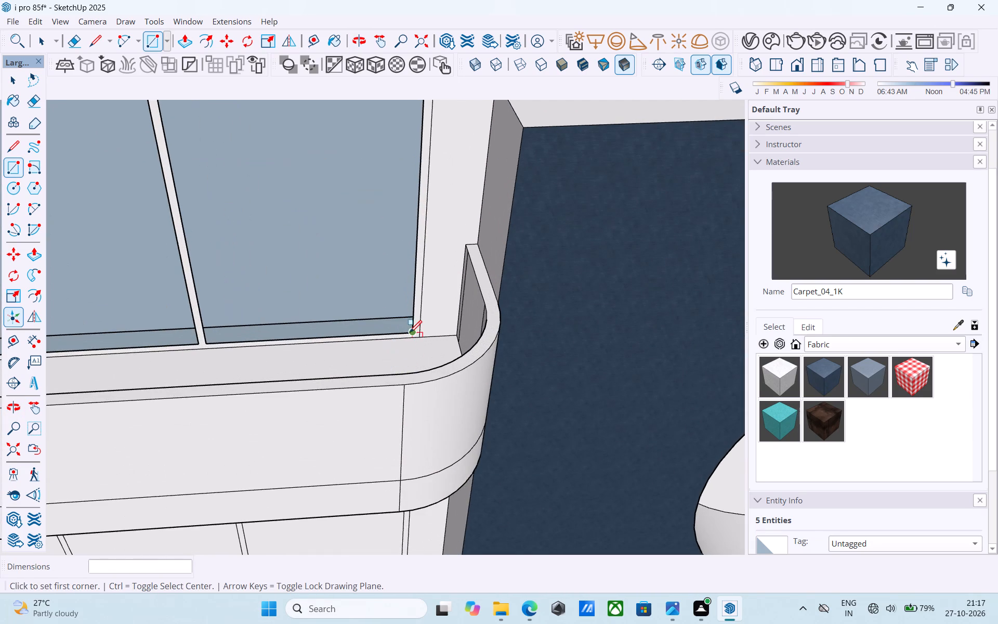
click(410, 332)
scroll(412, 329, down, 4)
middle_drag(429, 346, 496, 456)
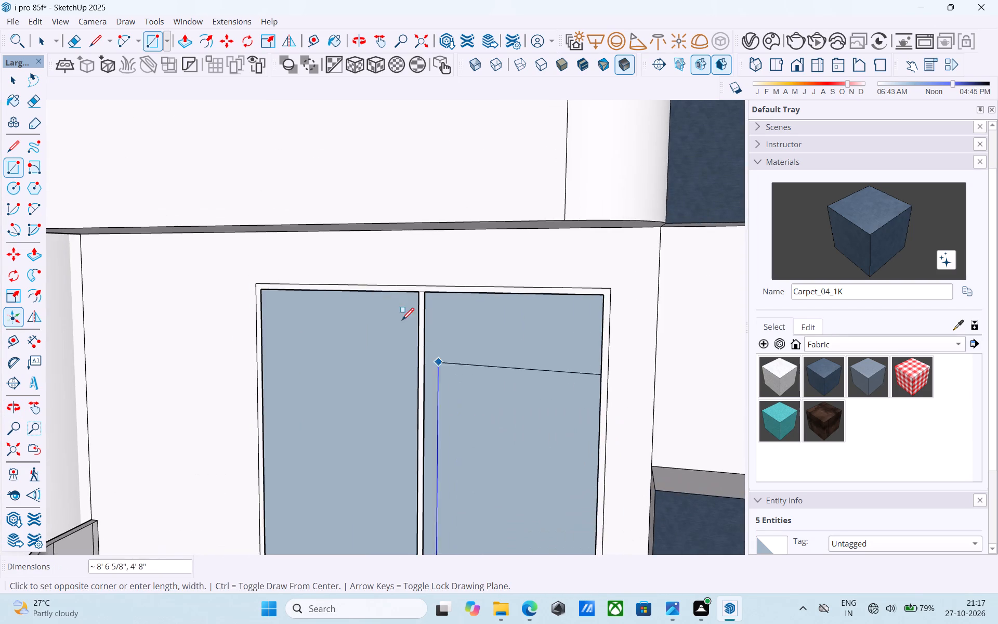
scroll(393, 305, up, 1)
click(427, 294)
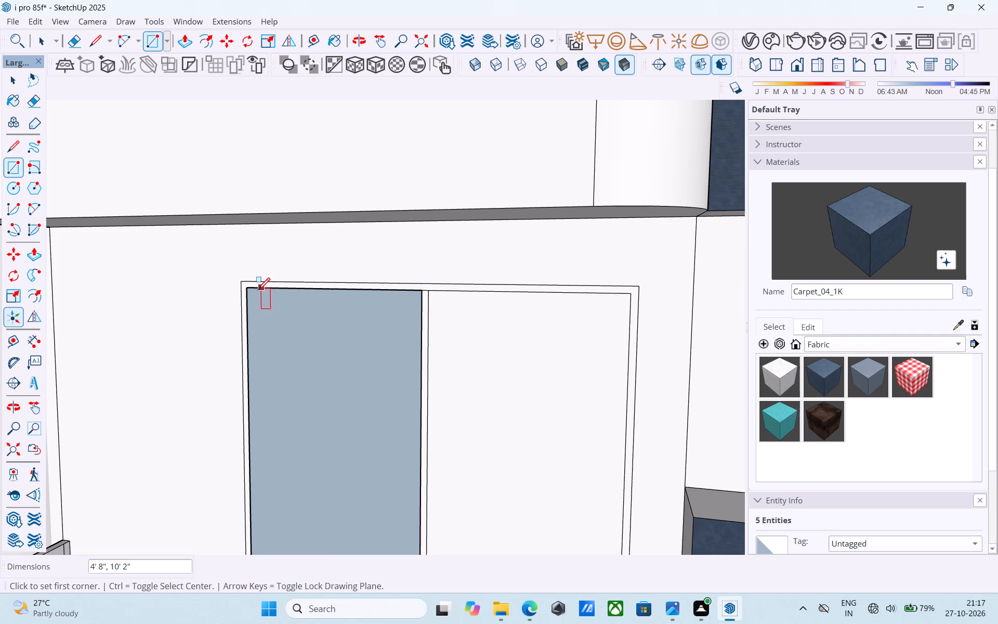
click(248, 293)
scroll(279, 251, down, 4)
middle_drag(380, 491, 410, 563)
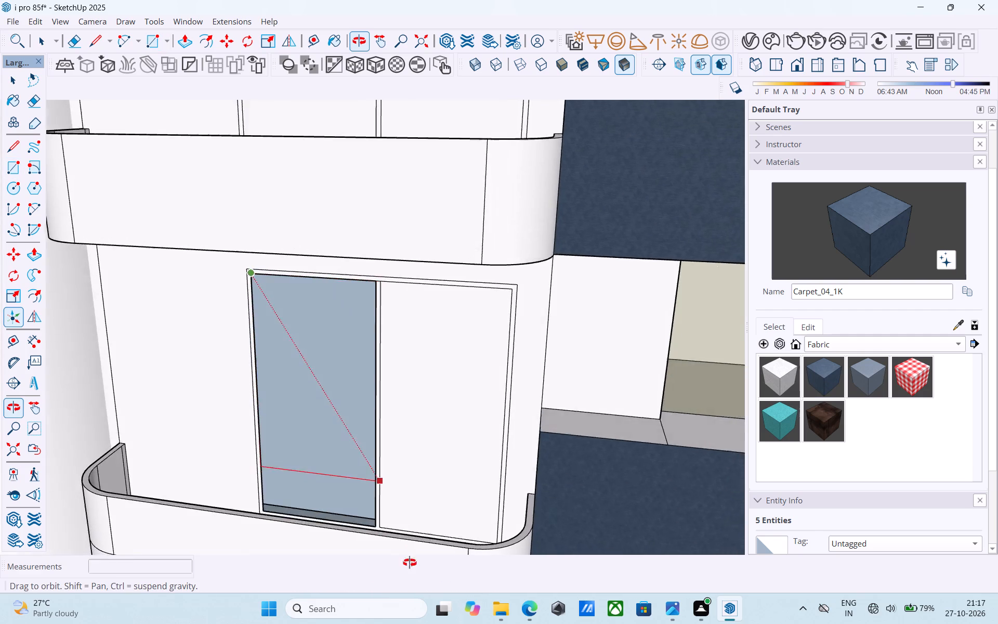
middle_drag(410, 563, 441, 581)
scroll(412, 531, up, 5)
click(355, 508)
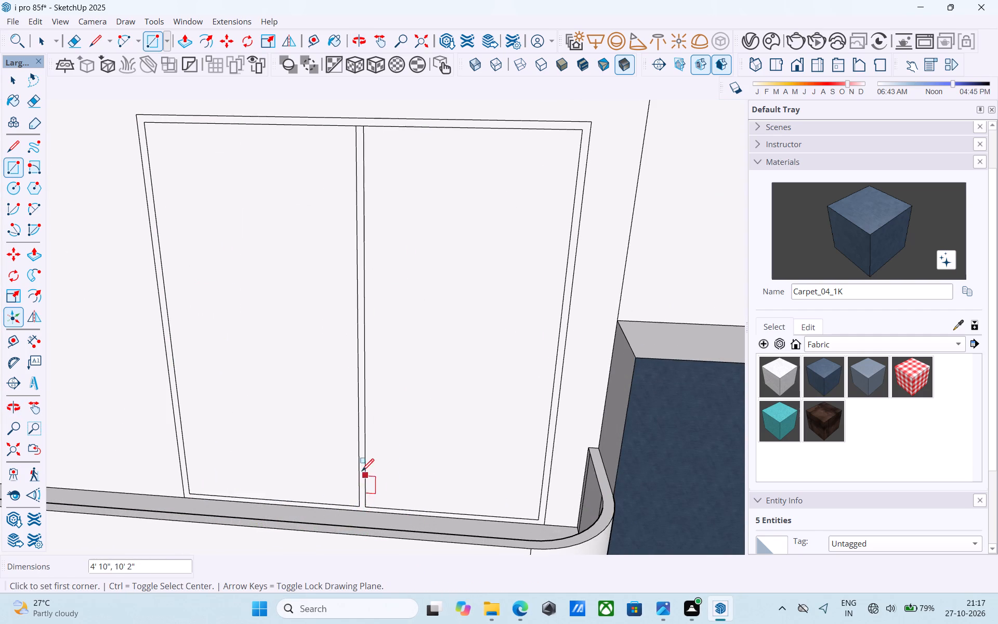
Push the column-side pane of the lowest column-side window 9" inward to open it through the wall.
scroll(362, 471, down, 15)
middle_drag(359, 409, 365, 348)
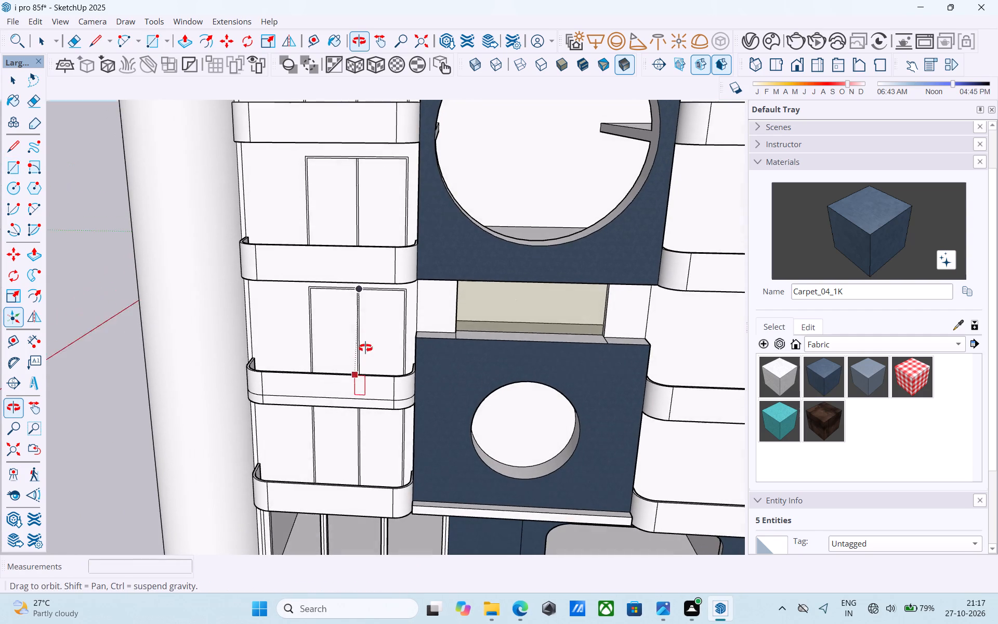
middle_drag(365, 348, 367, 340)
key(space)
scroll(352, 457, up, 4)
click(348, 453)
scroll(348, 451, up, 8)
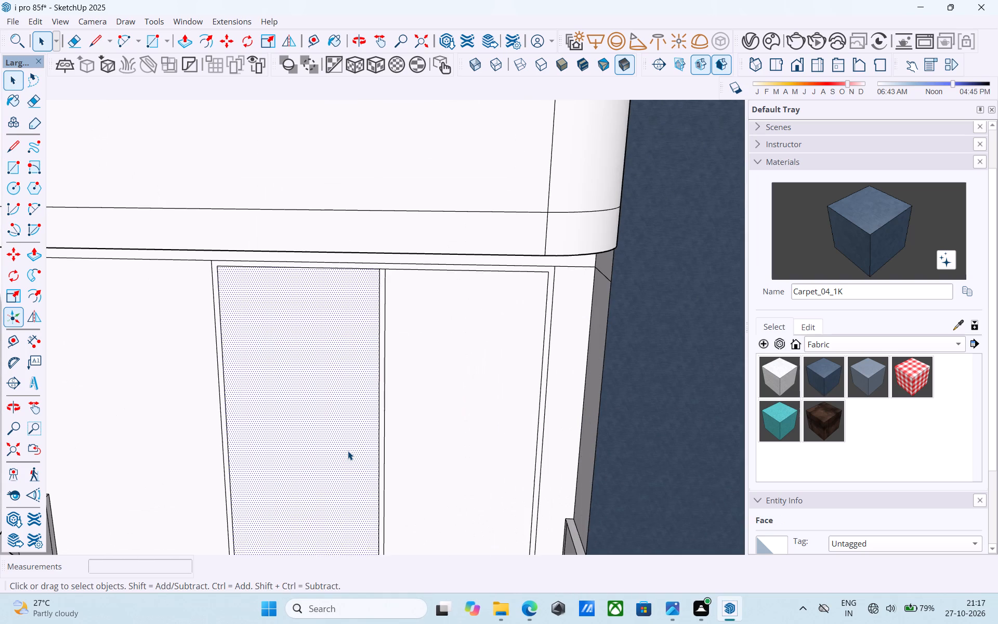
key(p)
click(348, 450)
scroll(350, 399, up, 2)
click(350, 399)
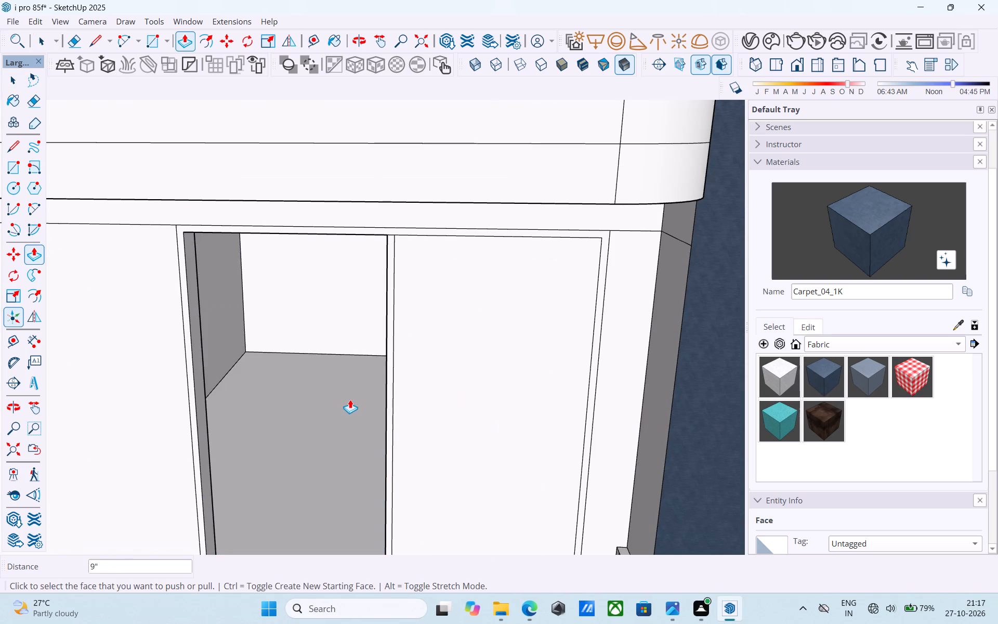
Repeat the 9" push on both panes of the windows behind the second and third column-side balconies.
scroll(350, 397, down, 8)
shift+middle_drag(350, 397, 364, 515)
scroll(359, 418, up, 4)
double_click(359, 416)
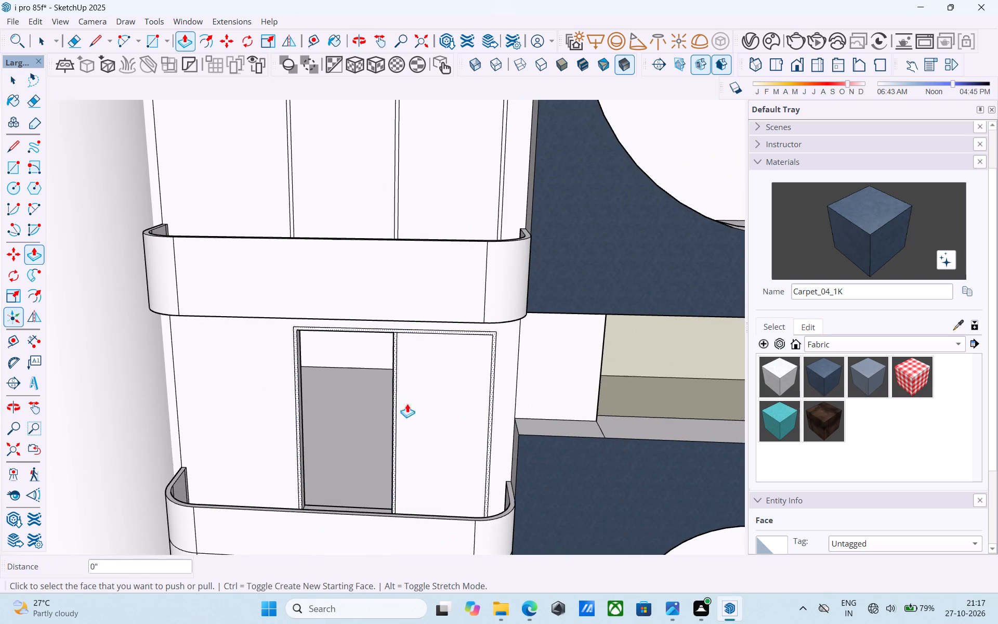
double_click(432, 401)
shift+scroll(430, 395, down, 2)
shift+middle_drag(427, 398, 418, 527)
double_click(358, 398)
double_click(422, 397)
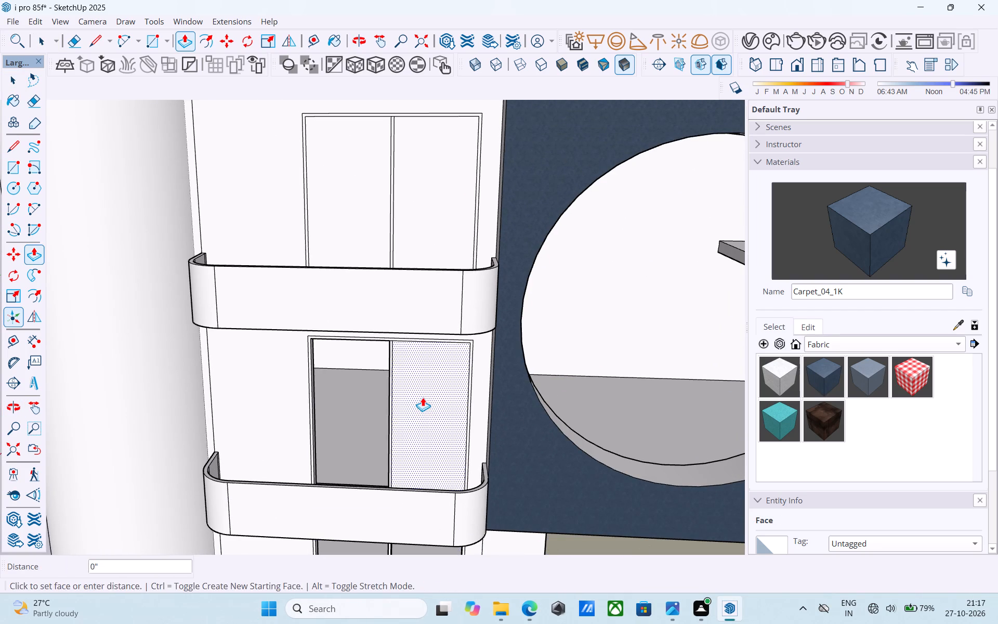
Repeat the 9" push on both panes of the windows behind the fourth and fifth column-side balconies.
middle_drag(404, 354, 401, 534)
double_click(334, 446)
double_click(429, 467)
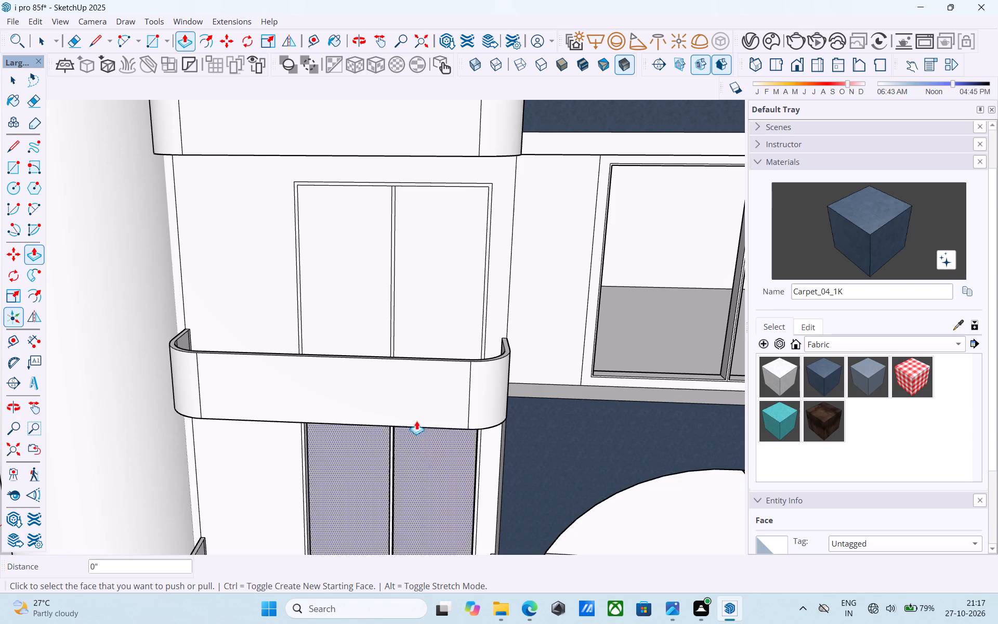
double_click(412, 312)
double_click(378, 301)
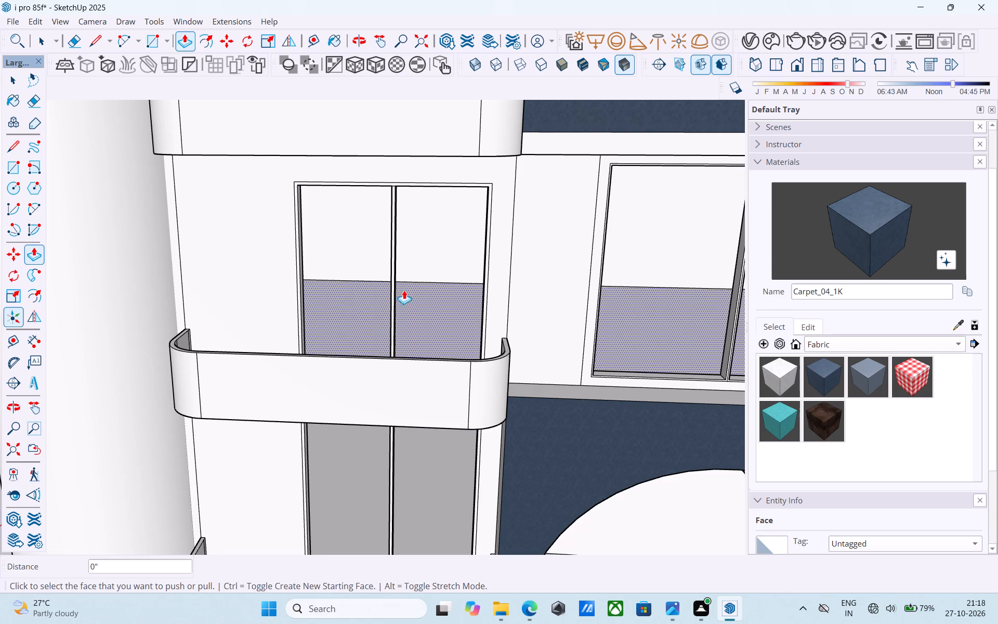
Repeat the 9" push on both panes of the sixth and topmost column-side windows.
scroll(401, 286, down, 9)
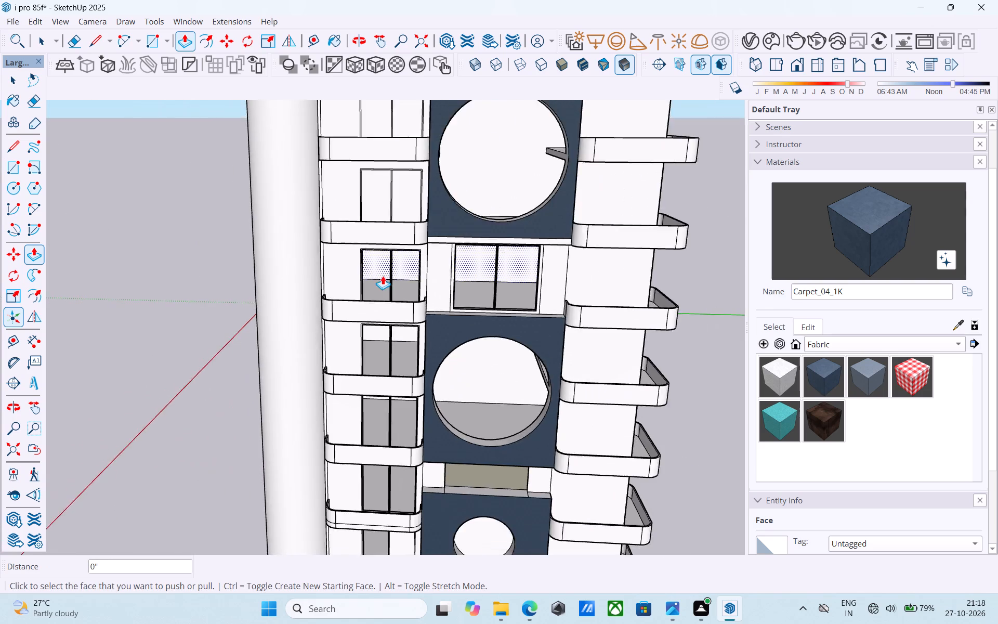
scroll(383, 276, down, 3)
middle_drag(379, 280, 348, 383)
scroll(374, 303, up, 10)
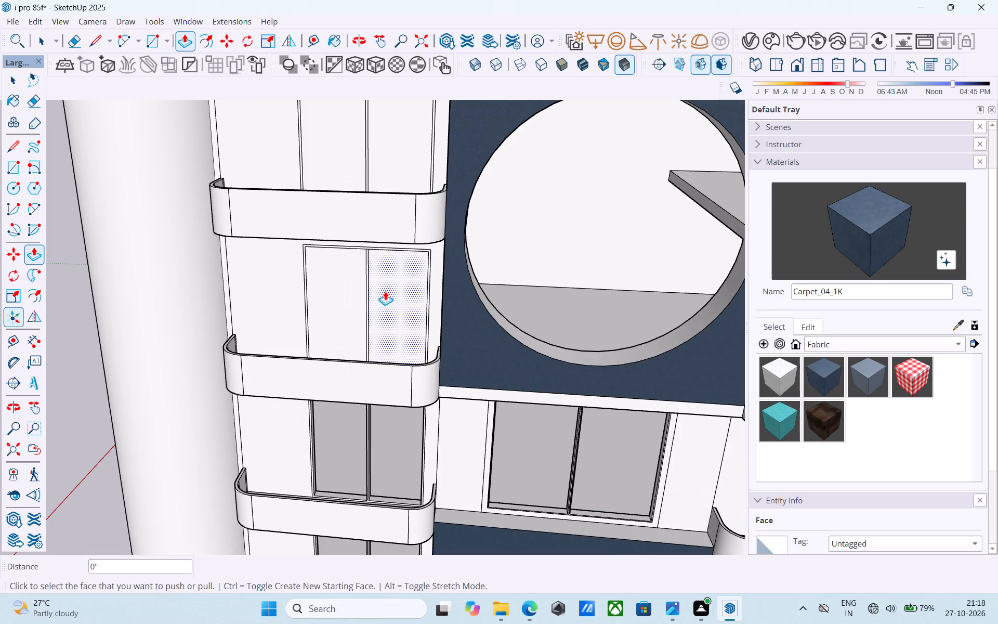
double_click(385, 292)
double_click(343, 281)
shift+middle_drag(343, 255, 329, 405)
double_click(336, 336)
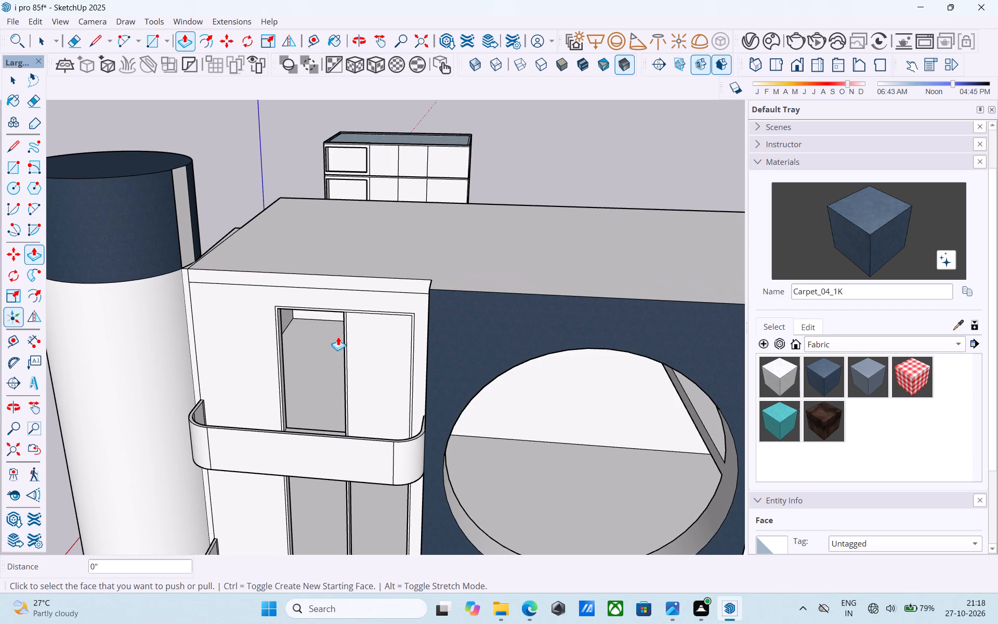
double_click(362, 331)
Examine the whole tower from several sides, checking the opened column-side windows, balconies and round column.
scroll(267, 282, down, 16)
middle_drag(322, 354, 319, 236)
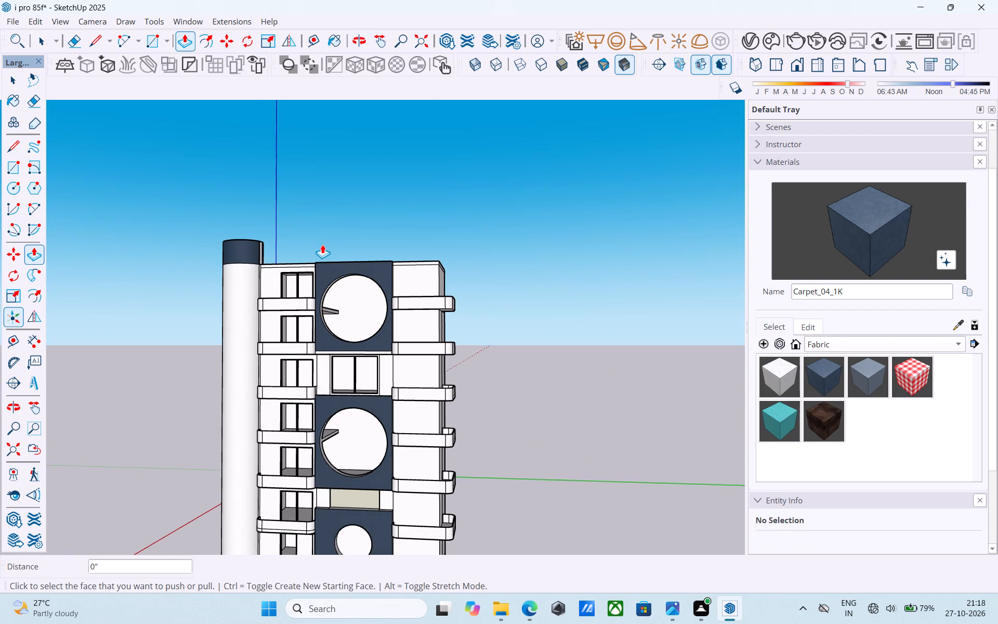
middle_drag(322, 244, 248, 230)
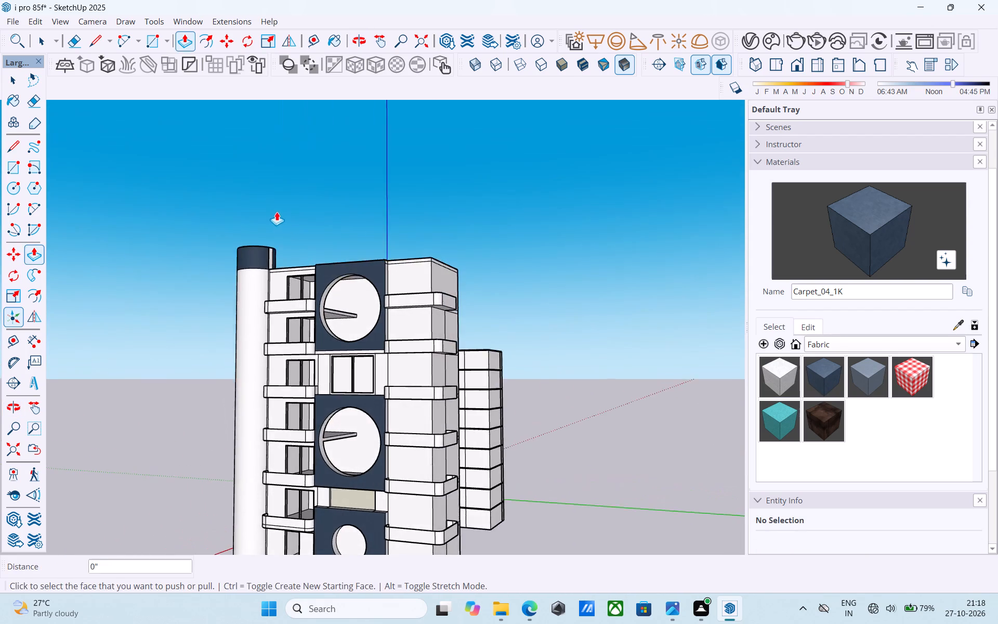
scroll(277, 212, down, 3)
middle_drag(318, 241, 573, 417)
middle_drag(454, 381, 396, 294)
middle_drag(353, 328, 290, 303)
middle_drag(399, 335, 370, 336)
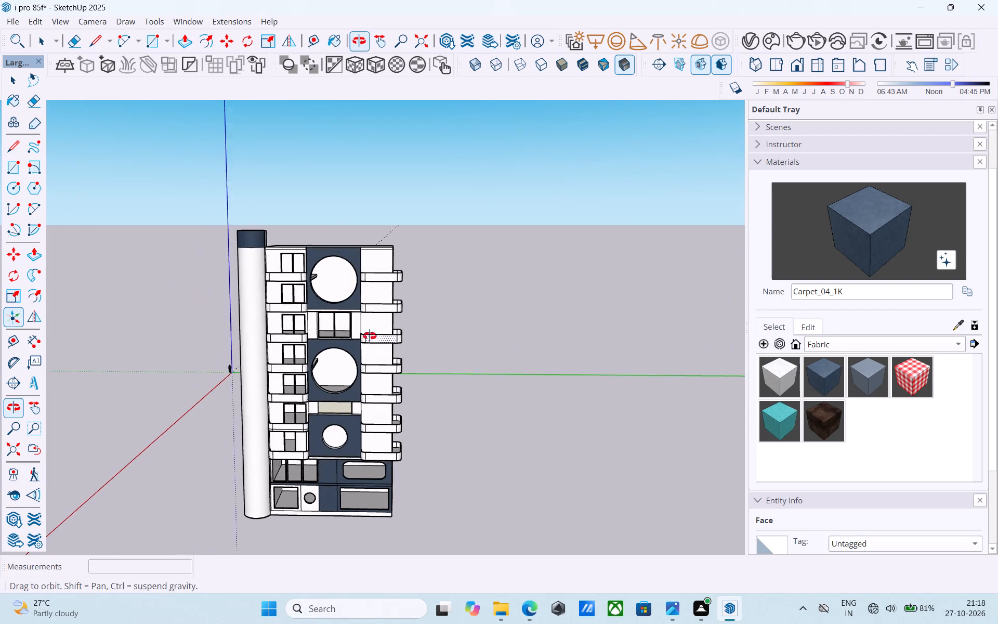
middle_drag(370, 336, 369, 336)
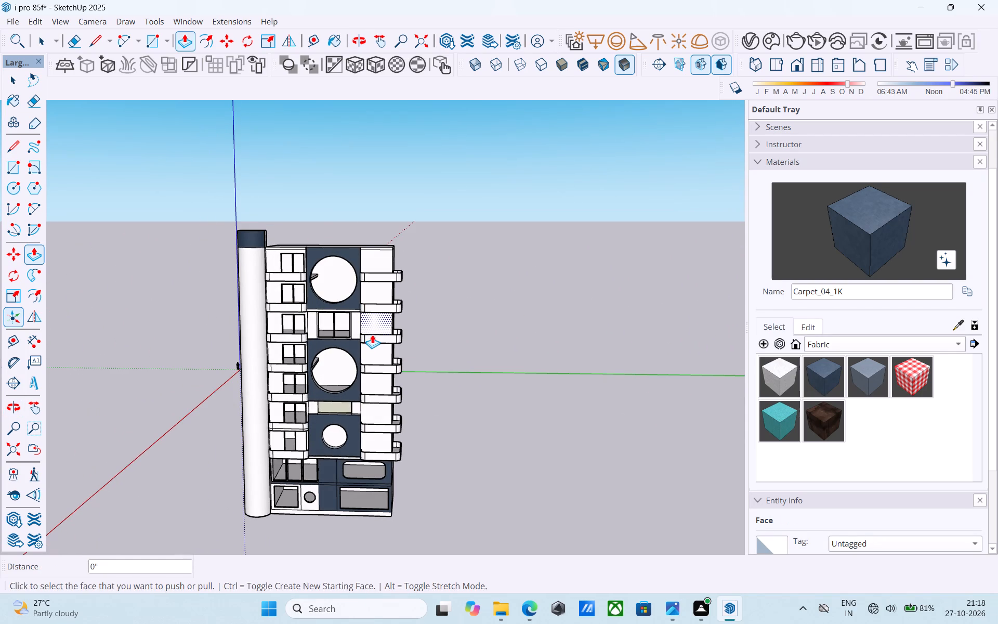
middle_drag(372, 334, 615, 362)
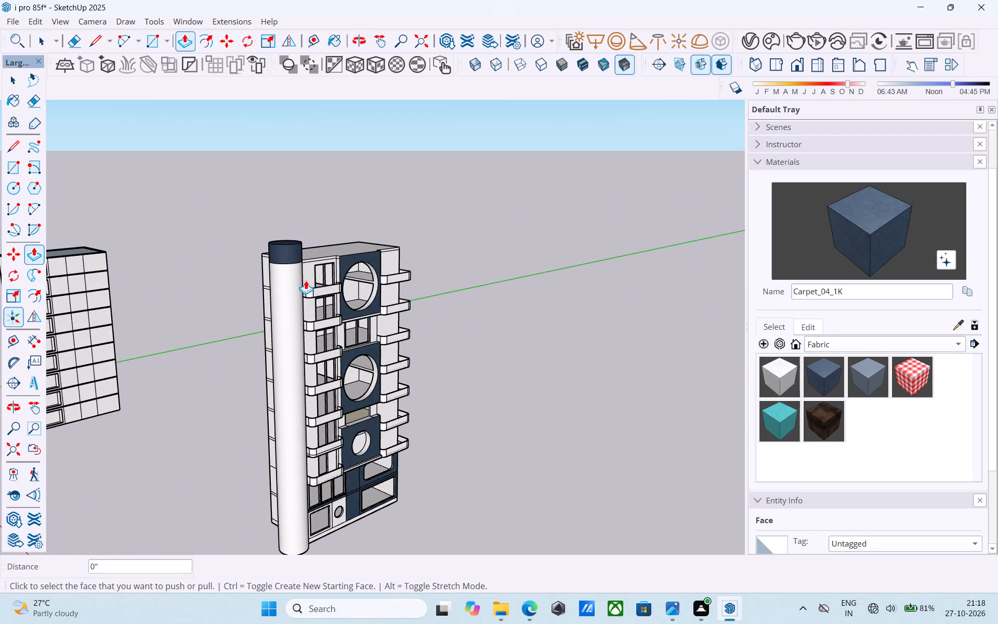
Copy the arc edge at the bottom of the column's dark blue cap 12' down the column.
scroll(259, 268, up, 14)
key(space)
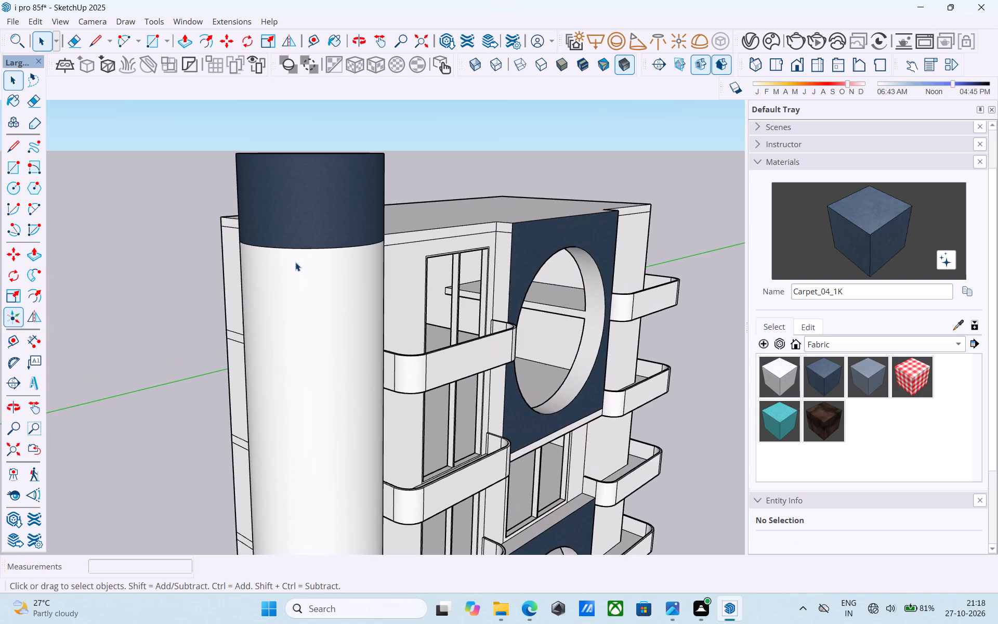
click(299, 245)
click(301, 249)
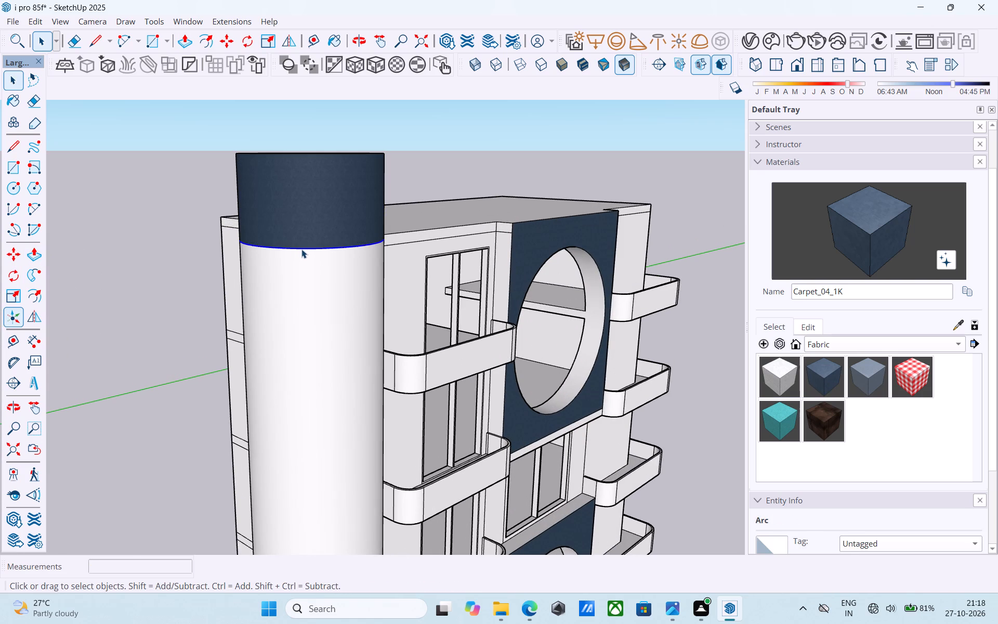
key(m)
click(301, 249)
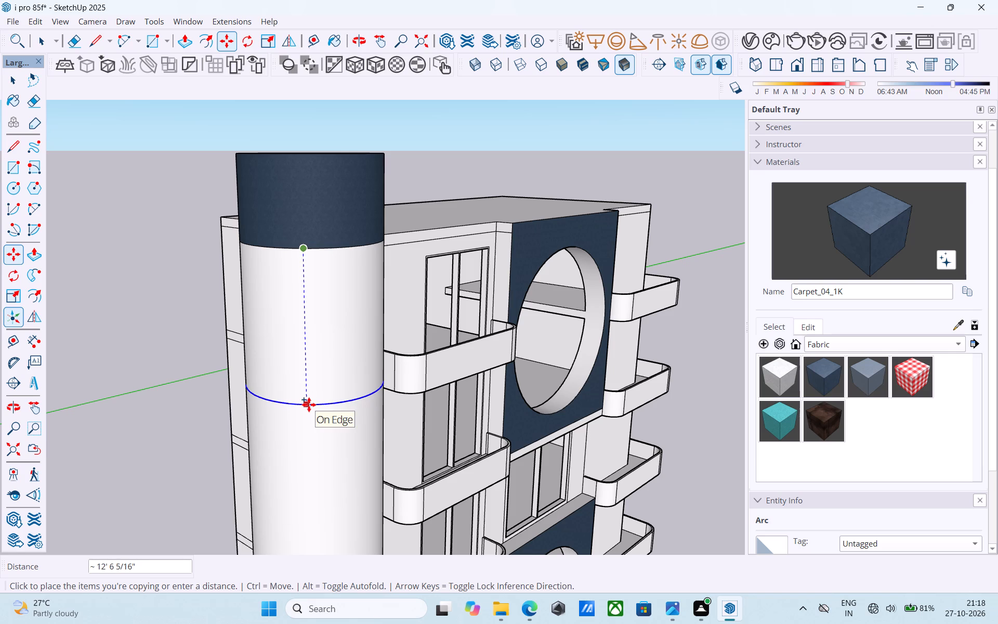
text(12')
key(Return)
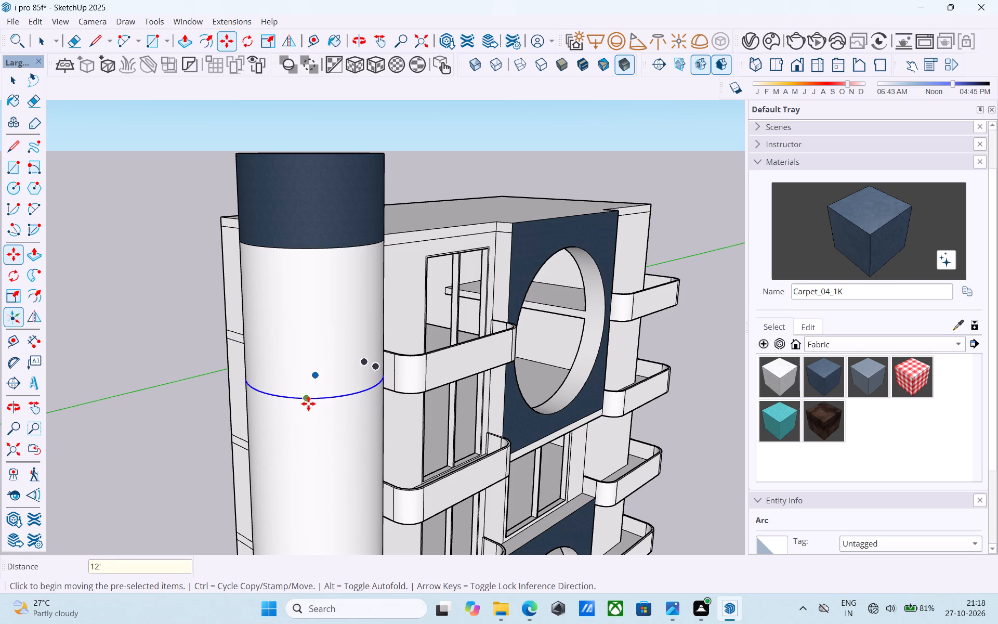
Copy the new column arc a further 2' down to outline a band around the column.
scroll(322, 388, up, 3)
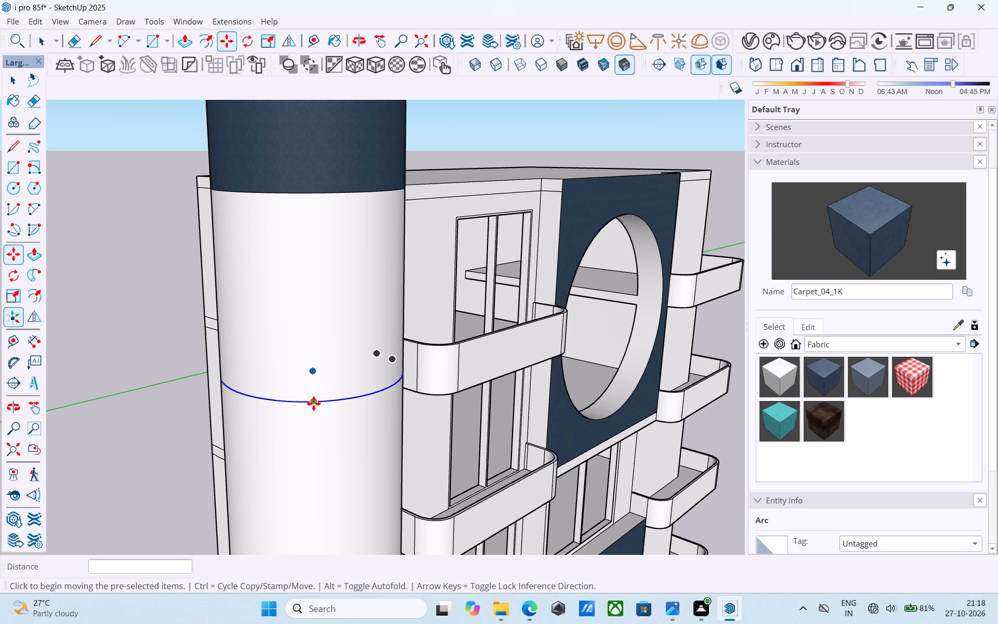
click(313, 403)
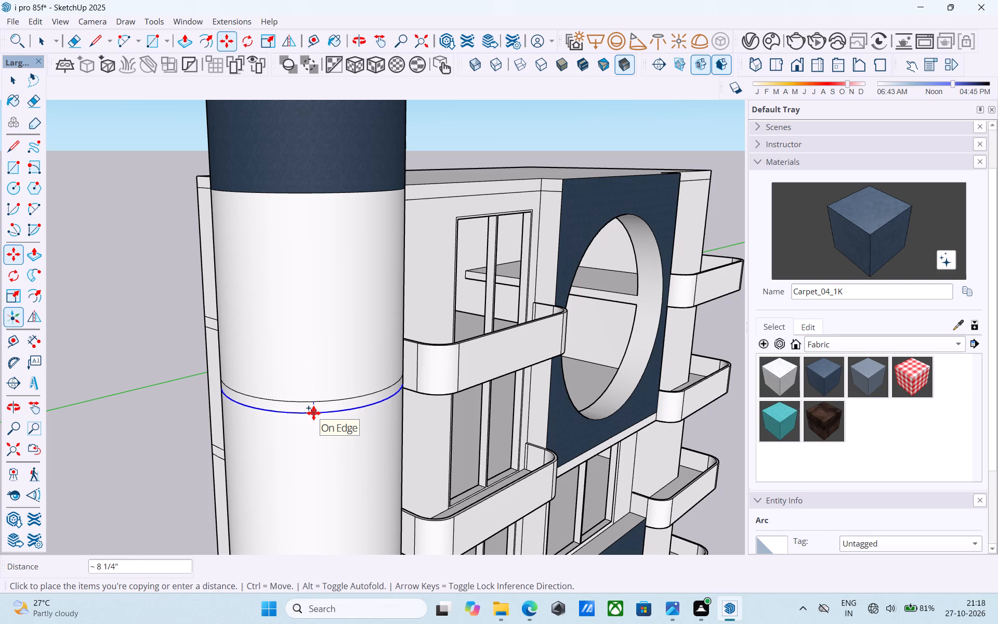
text(2')
key(Return)
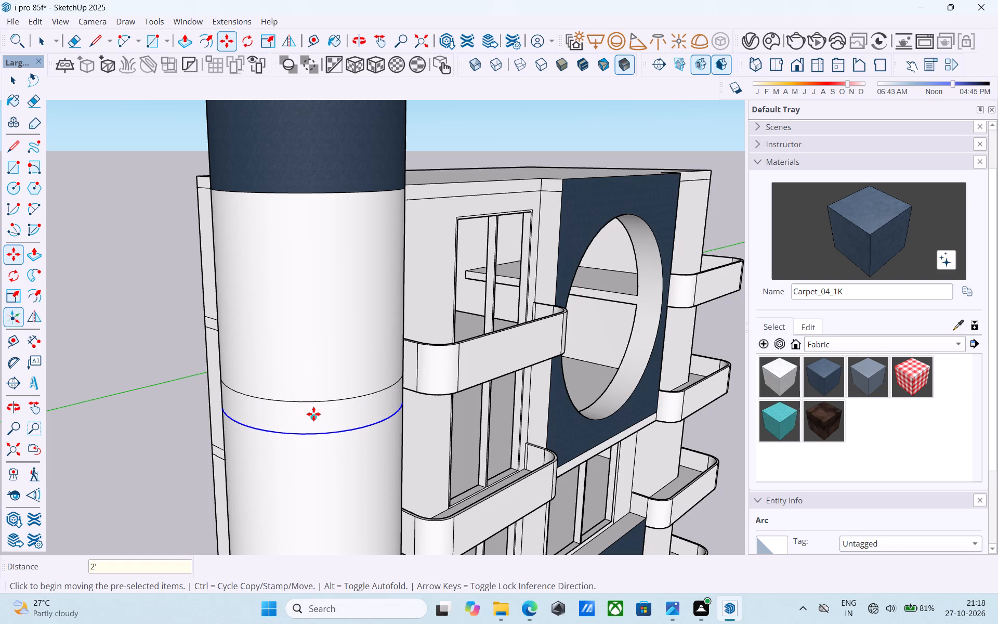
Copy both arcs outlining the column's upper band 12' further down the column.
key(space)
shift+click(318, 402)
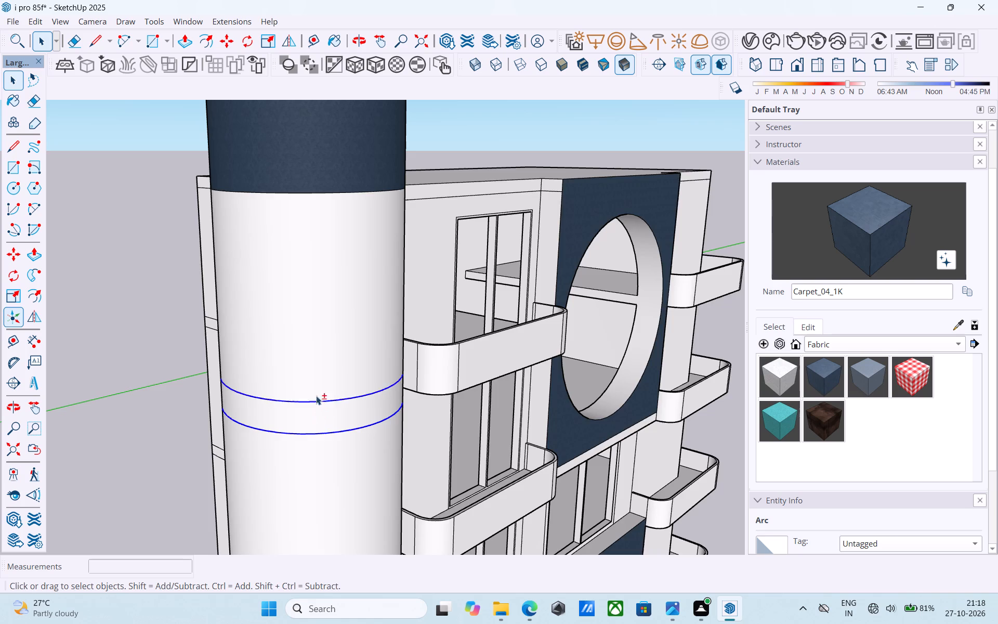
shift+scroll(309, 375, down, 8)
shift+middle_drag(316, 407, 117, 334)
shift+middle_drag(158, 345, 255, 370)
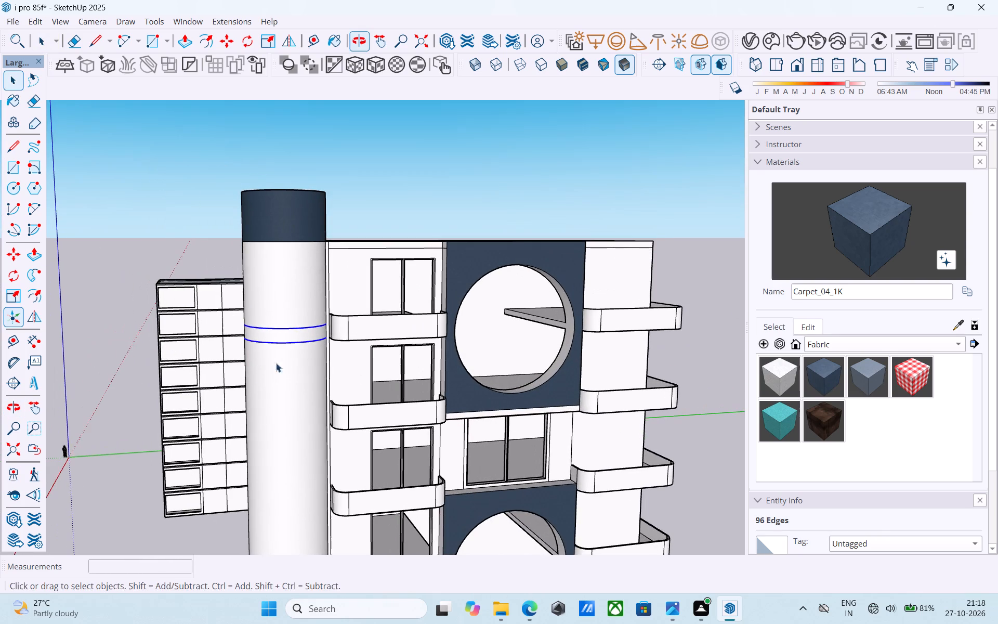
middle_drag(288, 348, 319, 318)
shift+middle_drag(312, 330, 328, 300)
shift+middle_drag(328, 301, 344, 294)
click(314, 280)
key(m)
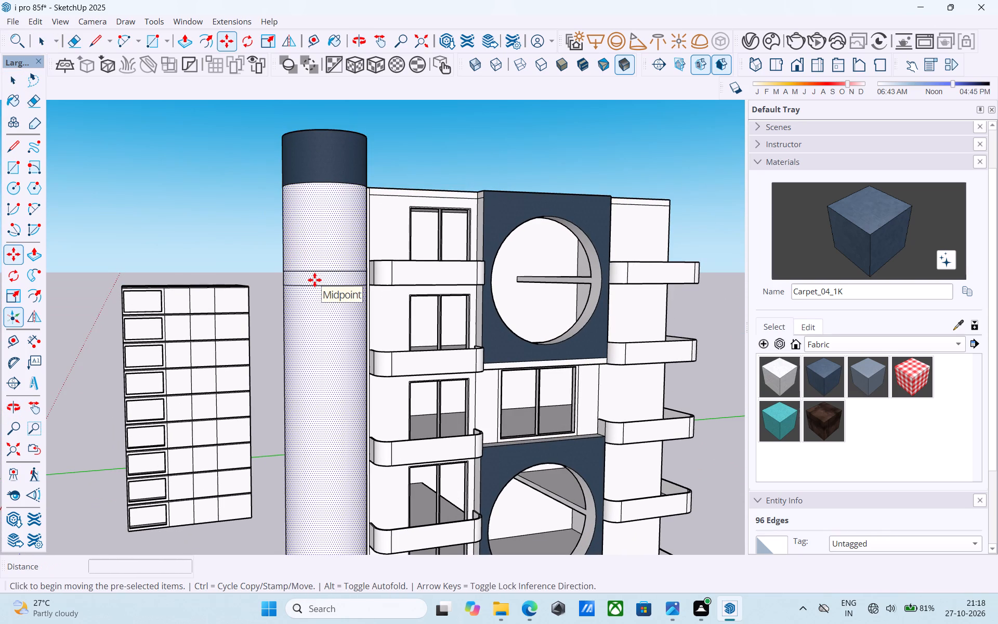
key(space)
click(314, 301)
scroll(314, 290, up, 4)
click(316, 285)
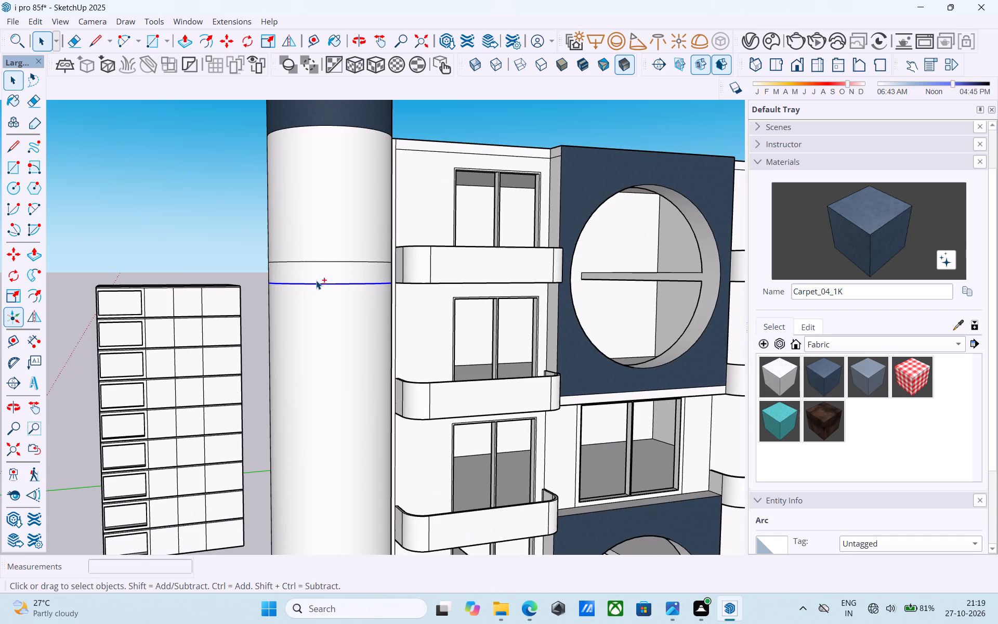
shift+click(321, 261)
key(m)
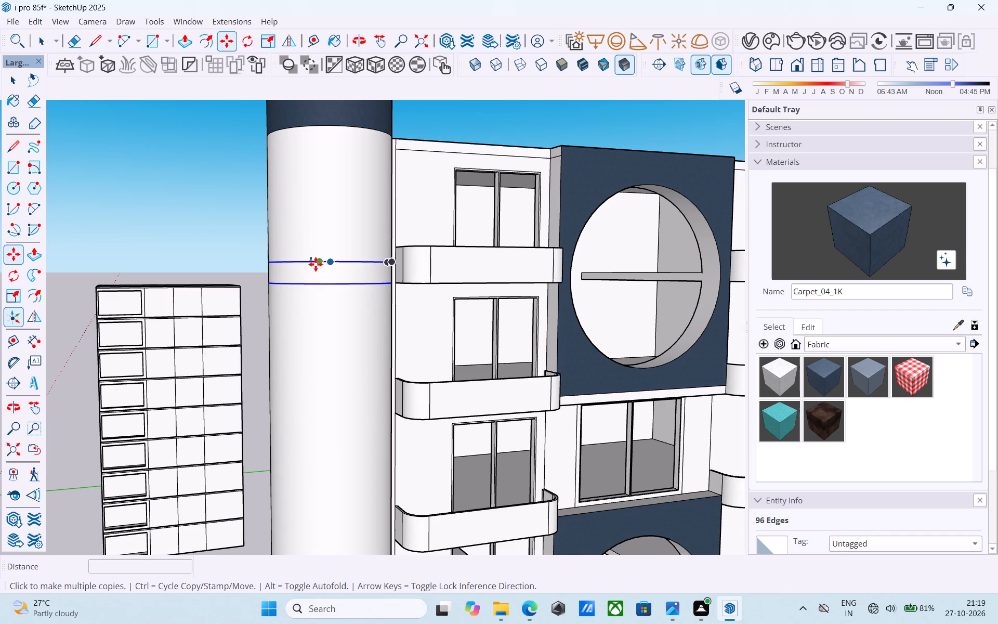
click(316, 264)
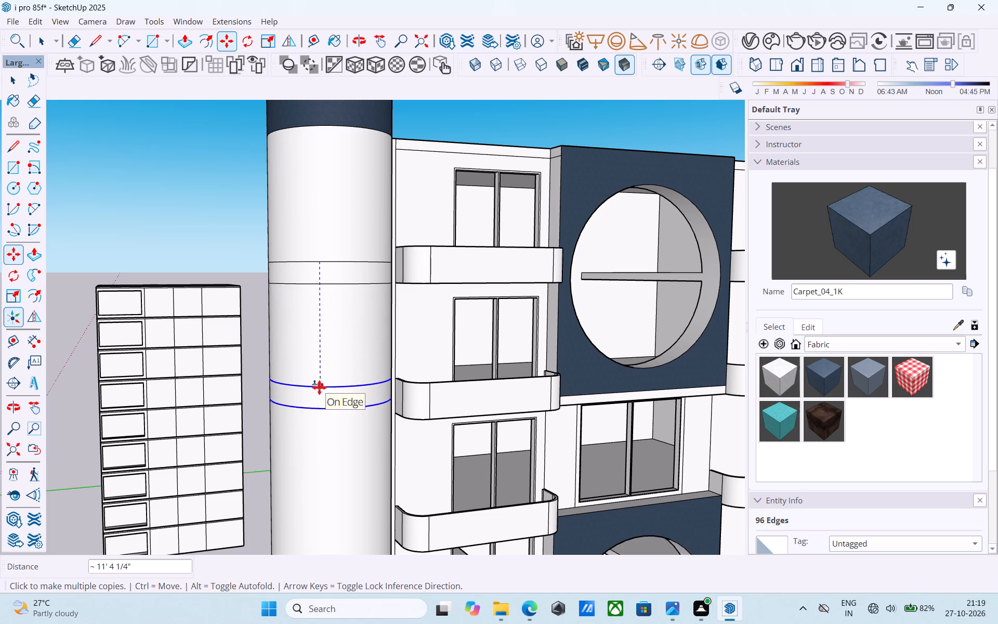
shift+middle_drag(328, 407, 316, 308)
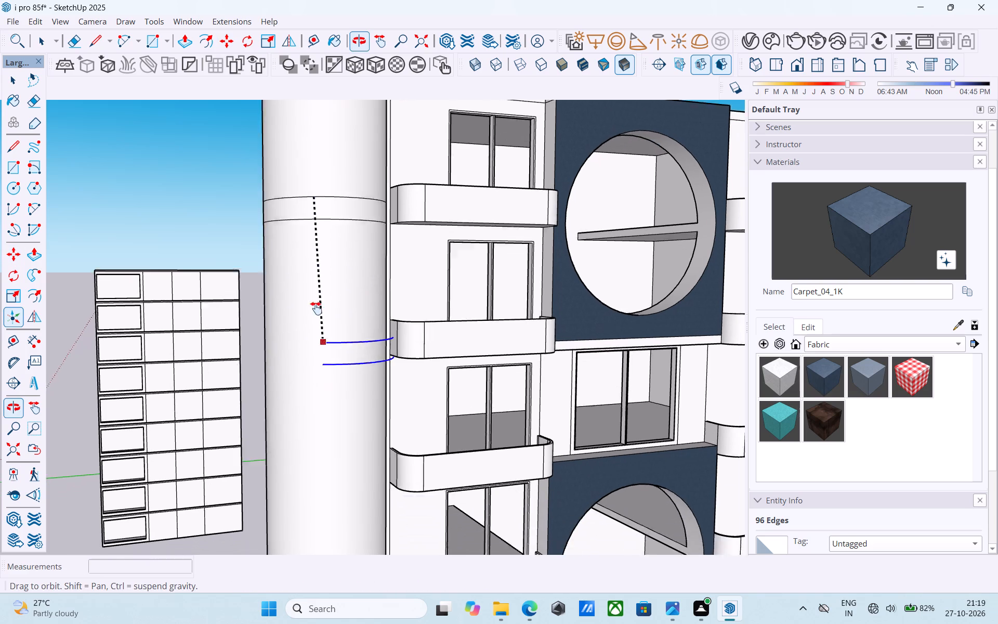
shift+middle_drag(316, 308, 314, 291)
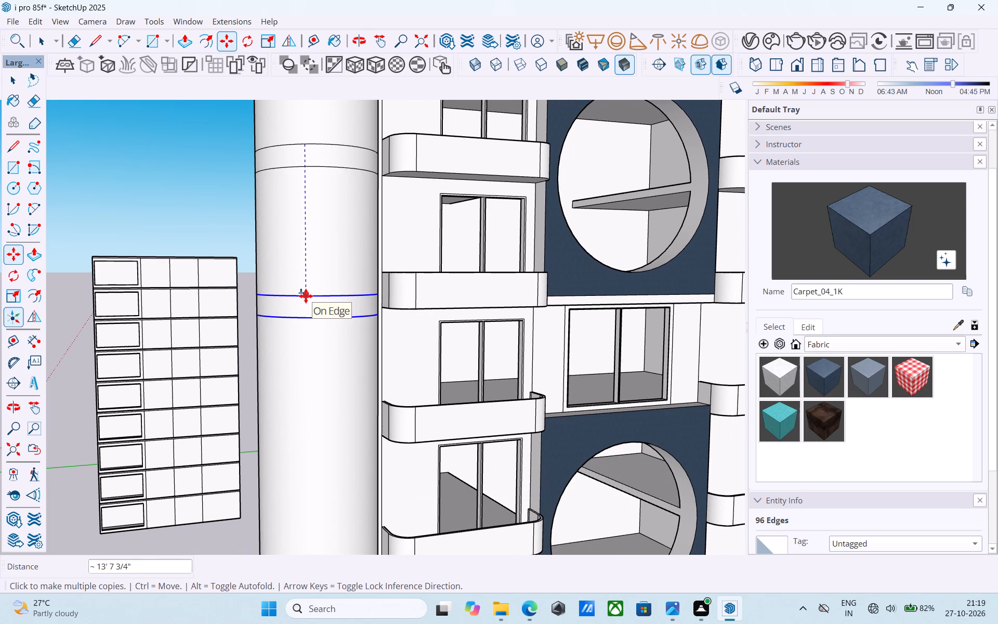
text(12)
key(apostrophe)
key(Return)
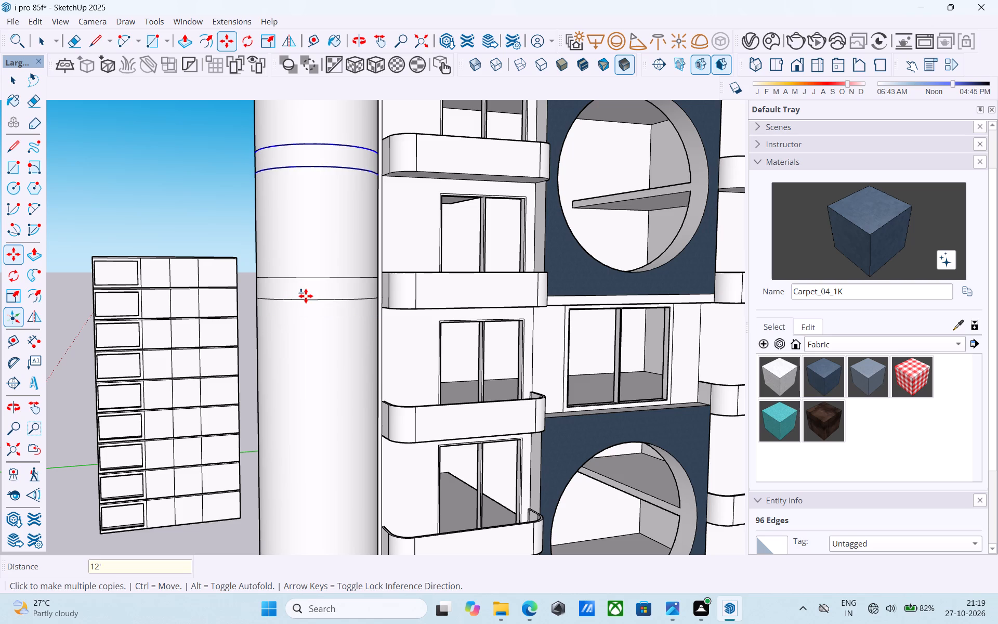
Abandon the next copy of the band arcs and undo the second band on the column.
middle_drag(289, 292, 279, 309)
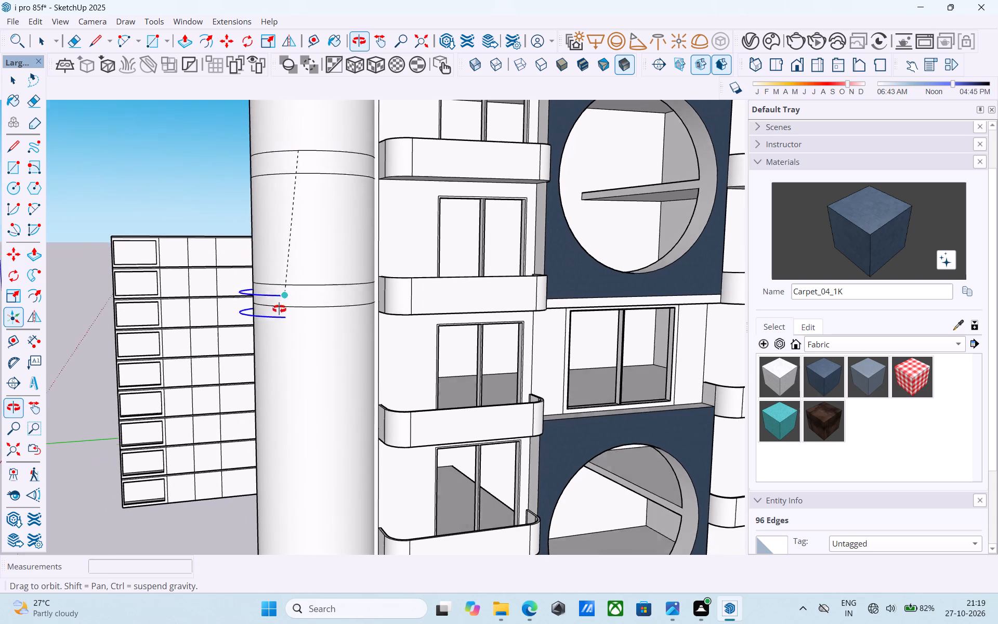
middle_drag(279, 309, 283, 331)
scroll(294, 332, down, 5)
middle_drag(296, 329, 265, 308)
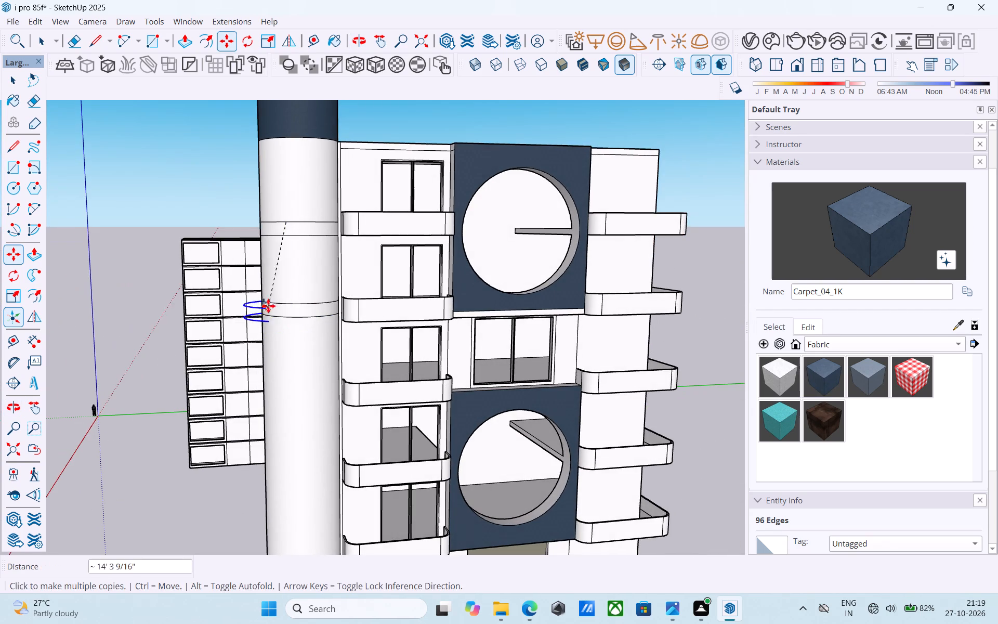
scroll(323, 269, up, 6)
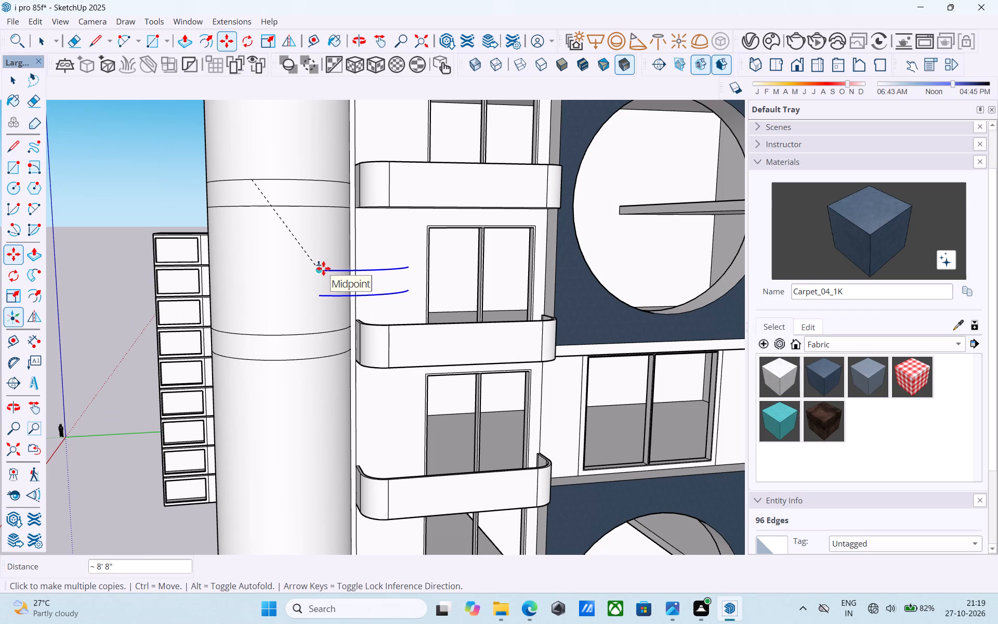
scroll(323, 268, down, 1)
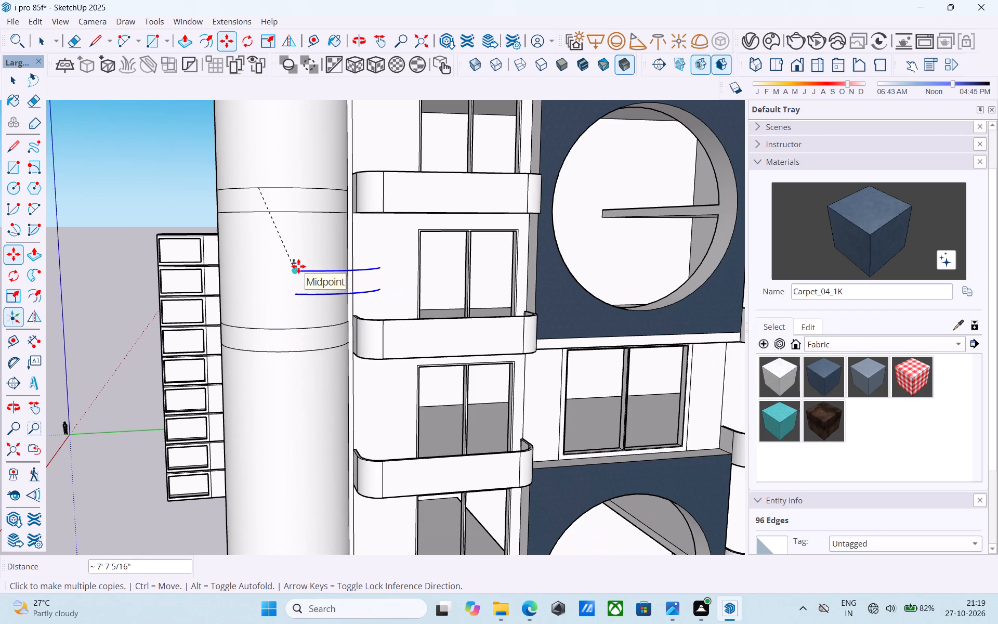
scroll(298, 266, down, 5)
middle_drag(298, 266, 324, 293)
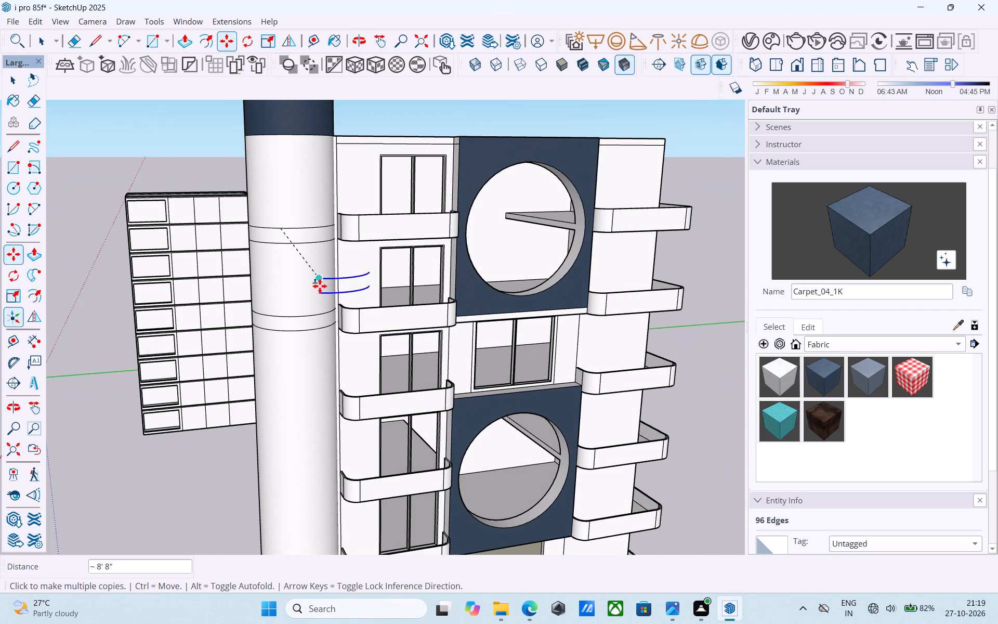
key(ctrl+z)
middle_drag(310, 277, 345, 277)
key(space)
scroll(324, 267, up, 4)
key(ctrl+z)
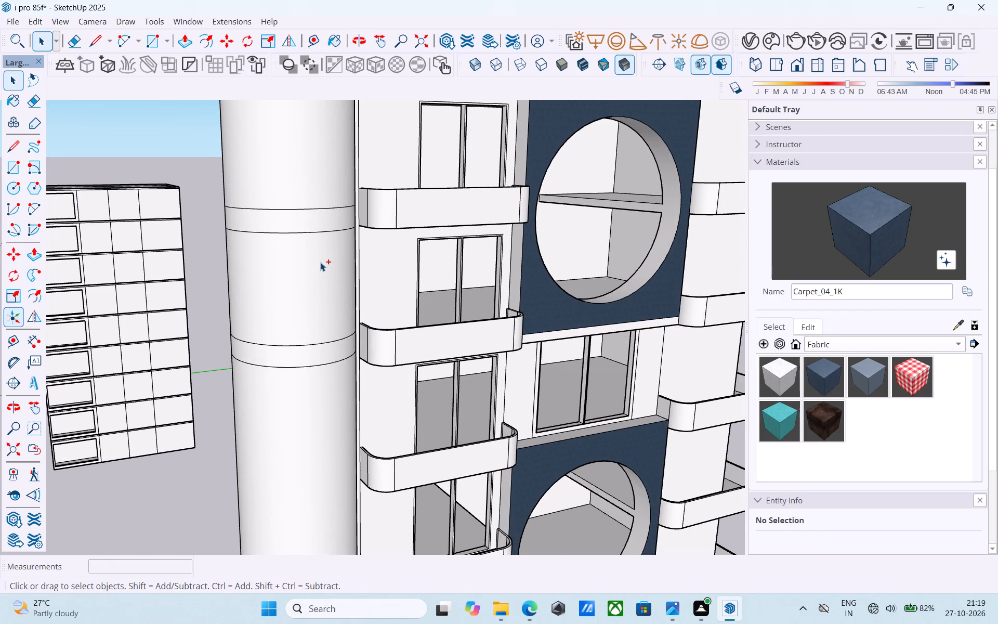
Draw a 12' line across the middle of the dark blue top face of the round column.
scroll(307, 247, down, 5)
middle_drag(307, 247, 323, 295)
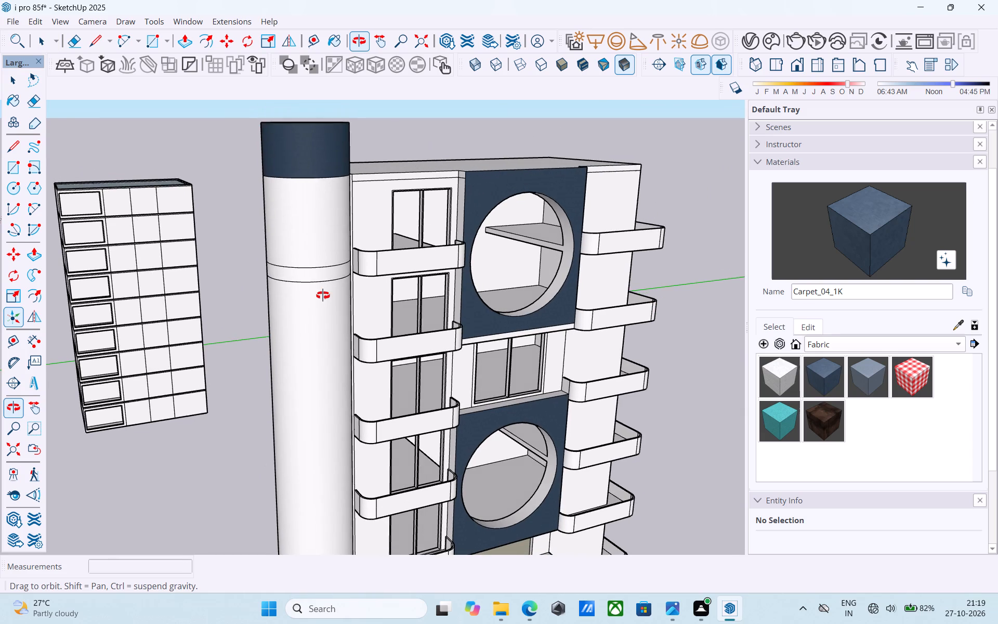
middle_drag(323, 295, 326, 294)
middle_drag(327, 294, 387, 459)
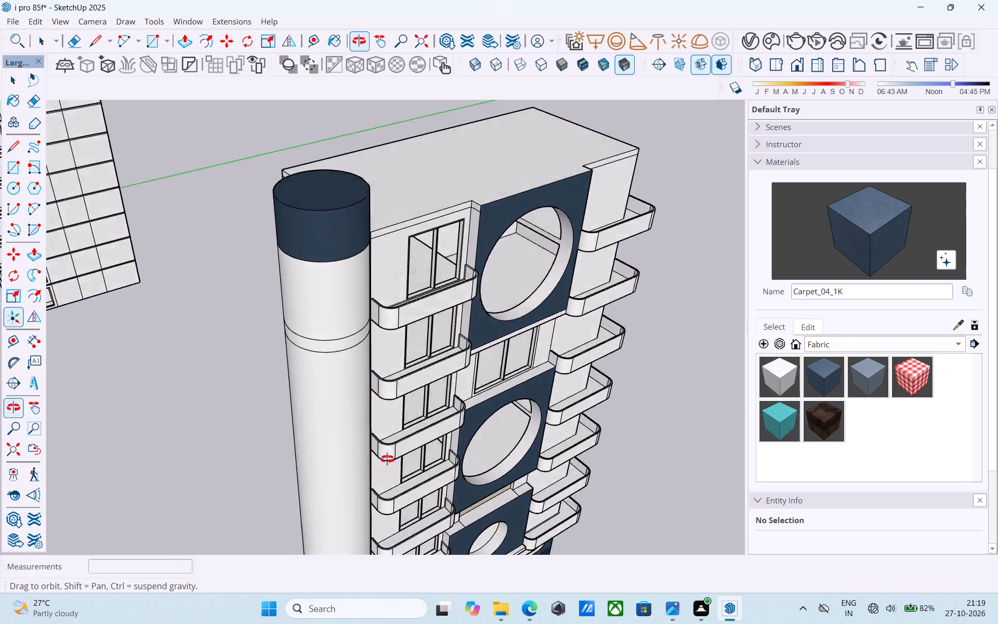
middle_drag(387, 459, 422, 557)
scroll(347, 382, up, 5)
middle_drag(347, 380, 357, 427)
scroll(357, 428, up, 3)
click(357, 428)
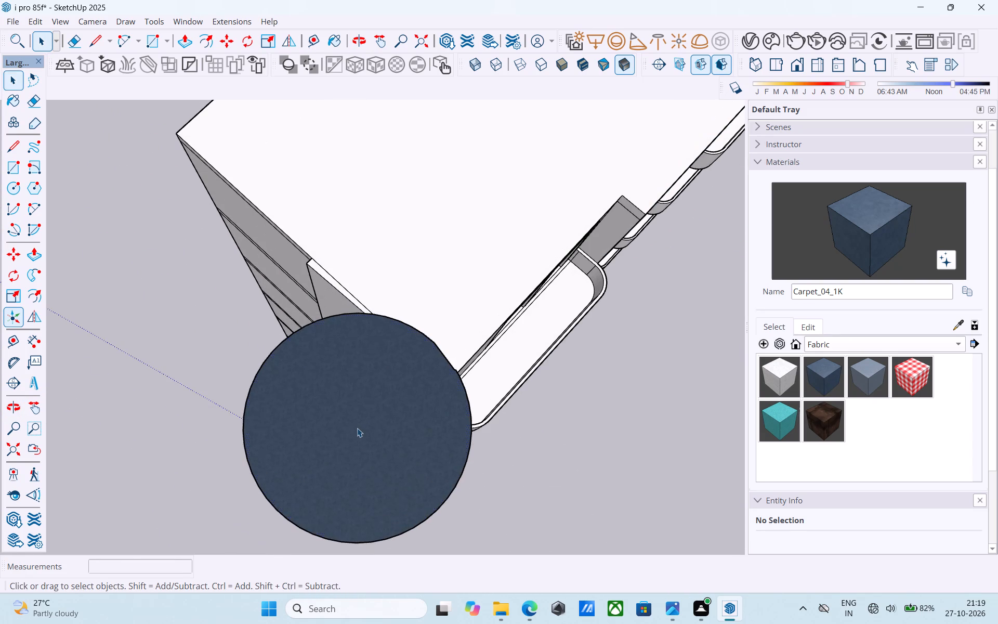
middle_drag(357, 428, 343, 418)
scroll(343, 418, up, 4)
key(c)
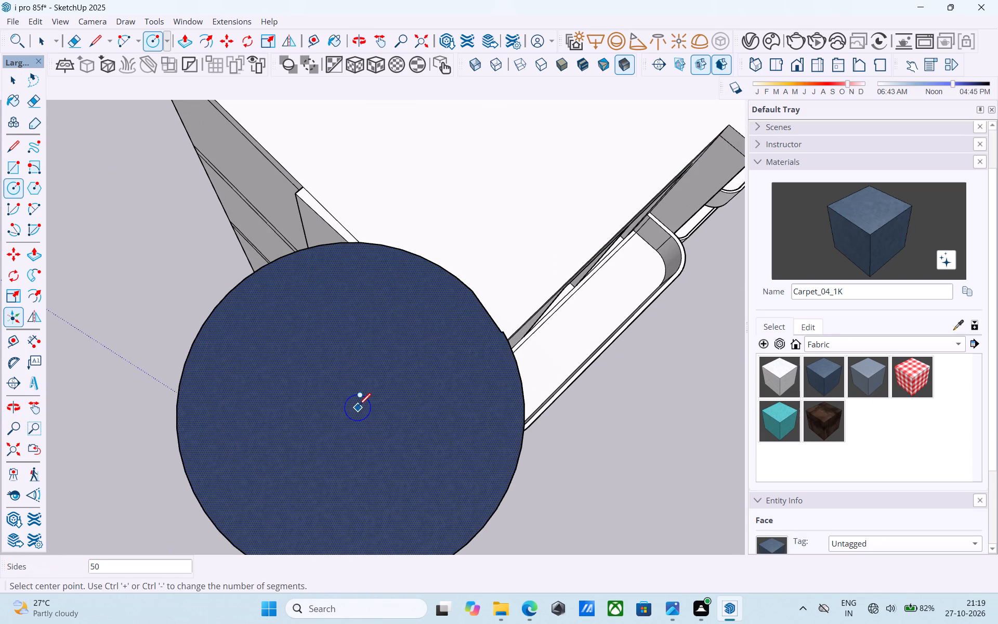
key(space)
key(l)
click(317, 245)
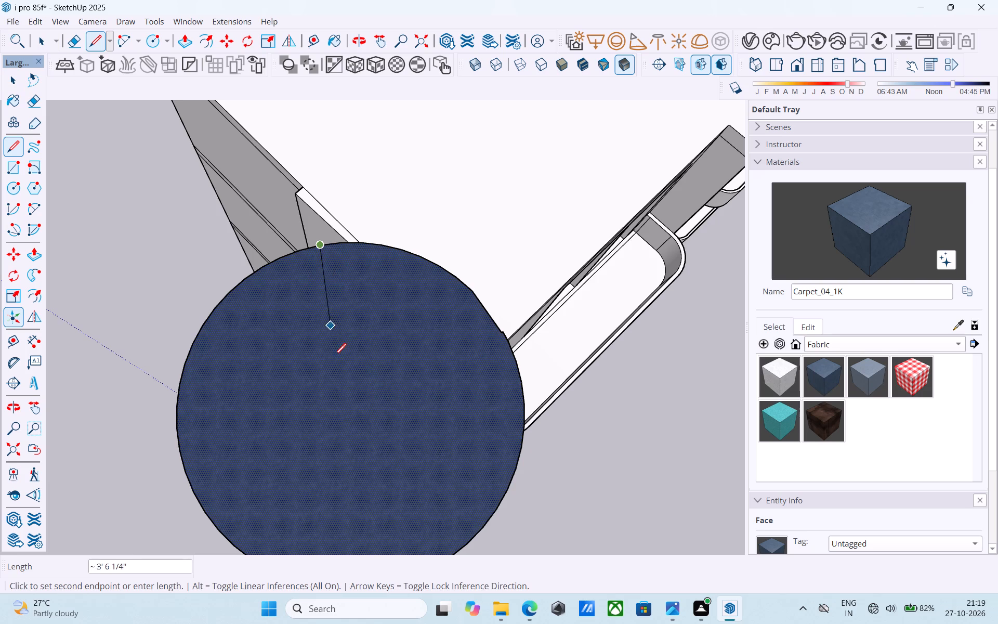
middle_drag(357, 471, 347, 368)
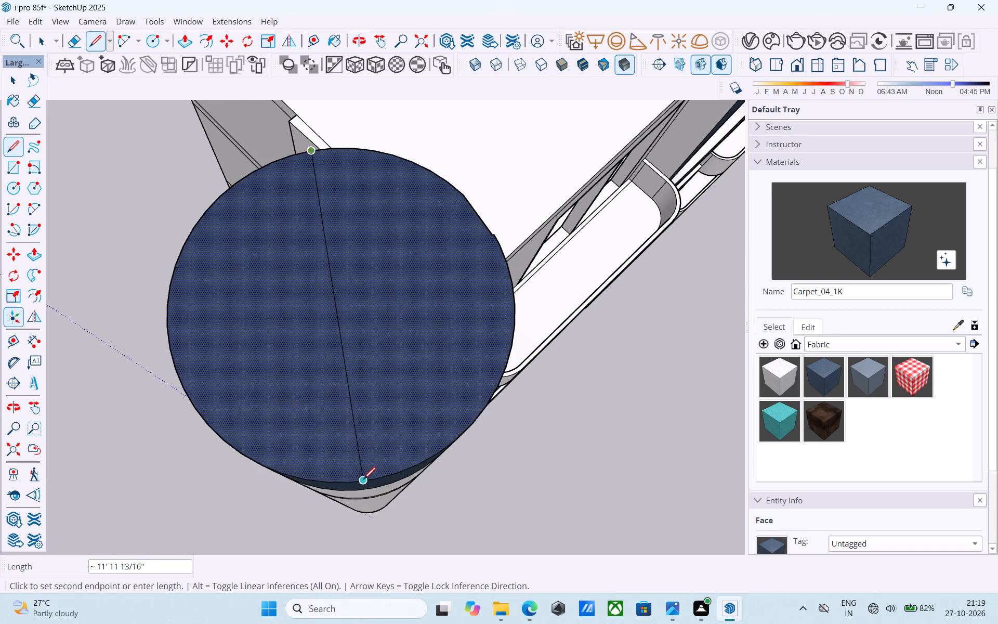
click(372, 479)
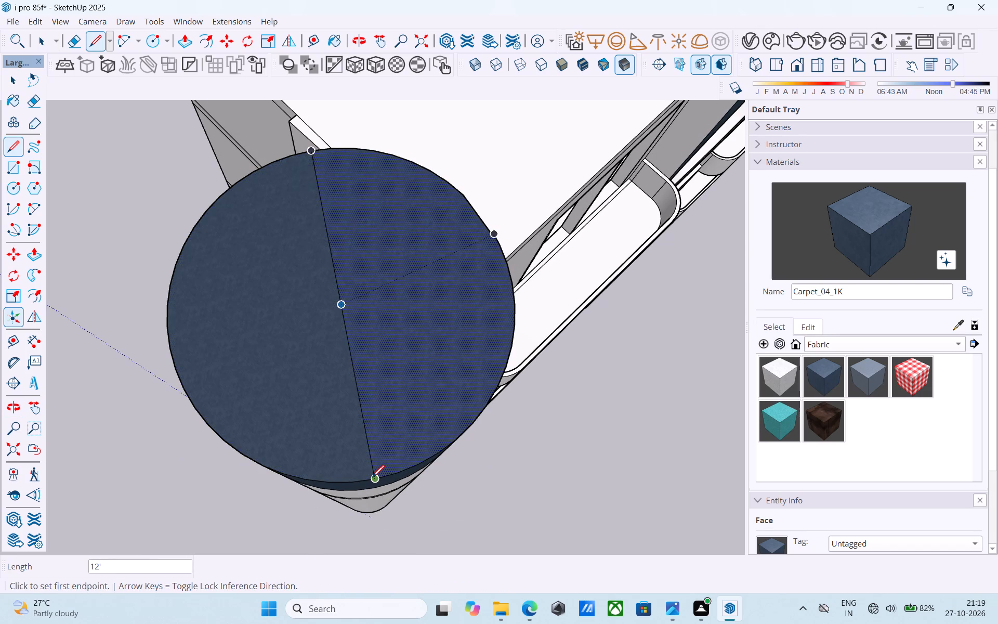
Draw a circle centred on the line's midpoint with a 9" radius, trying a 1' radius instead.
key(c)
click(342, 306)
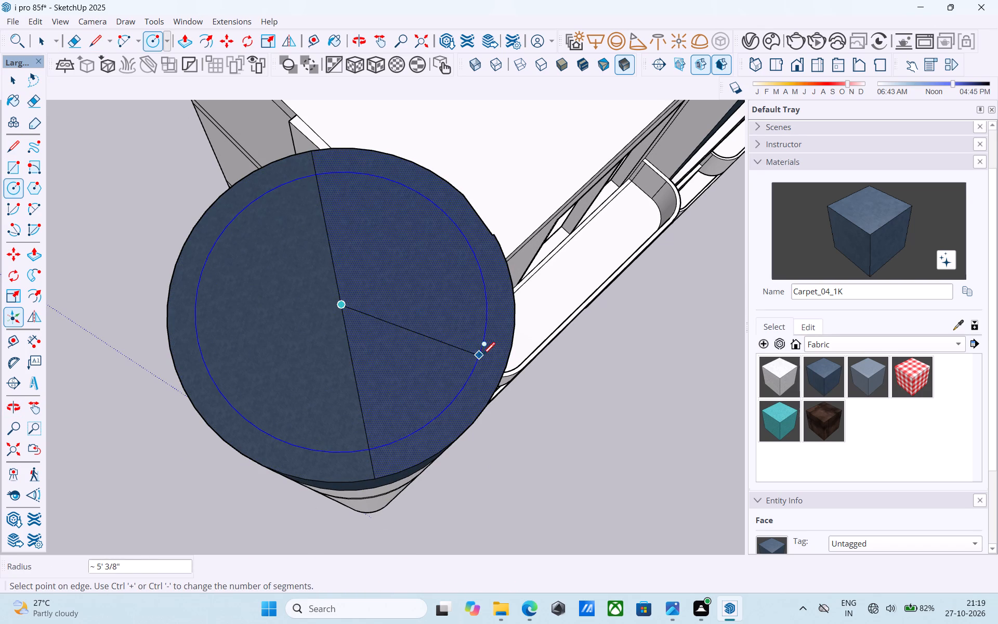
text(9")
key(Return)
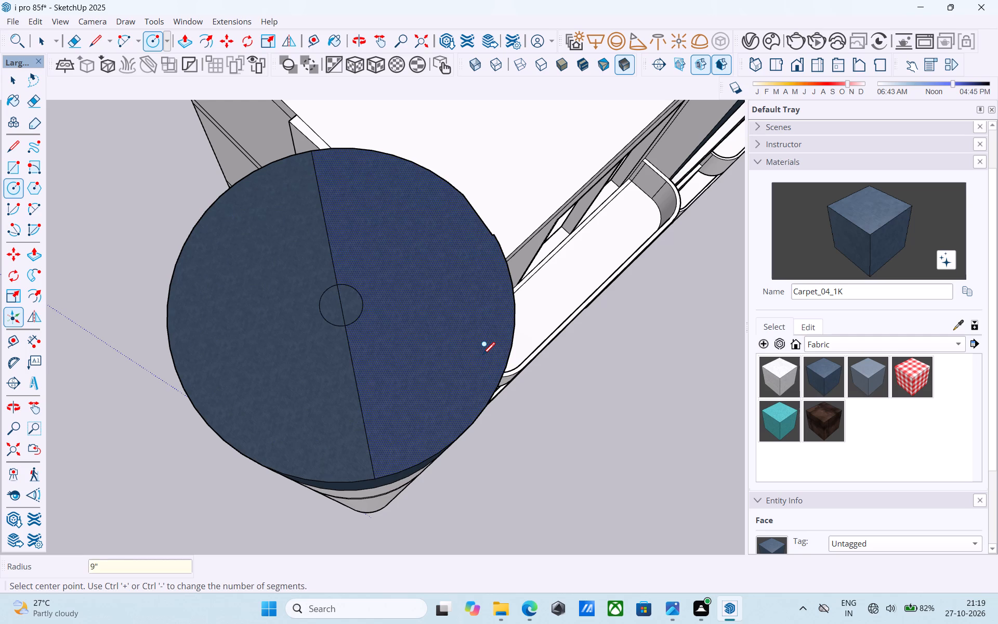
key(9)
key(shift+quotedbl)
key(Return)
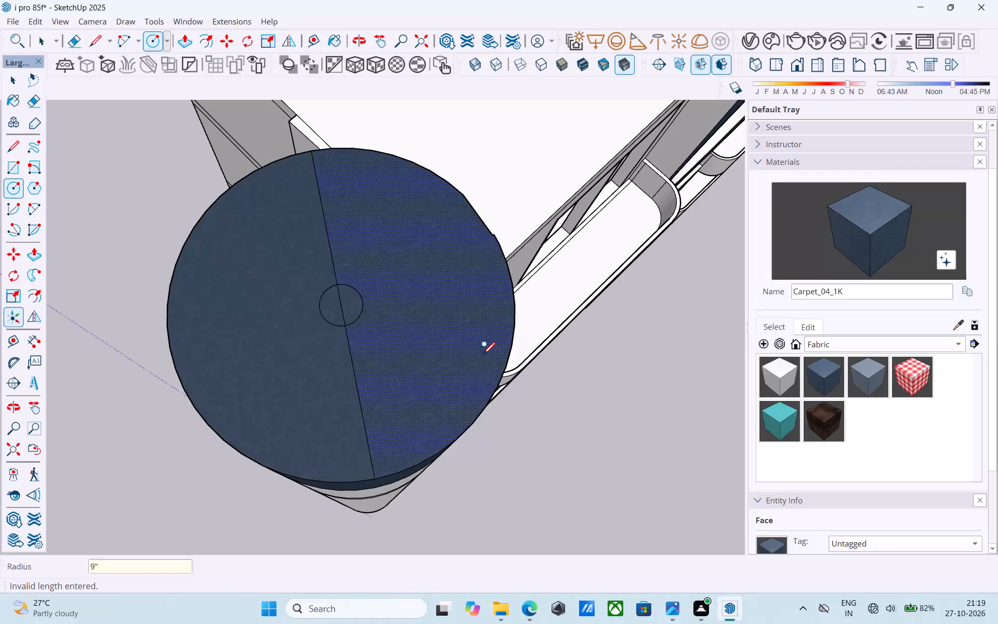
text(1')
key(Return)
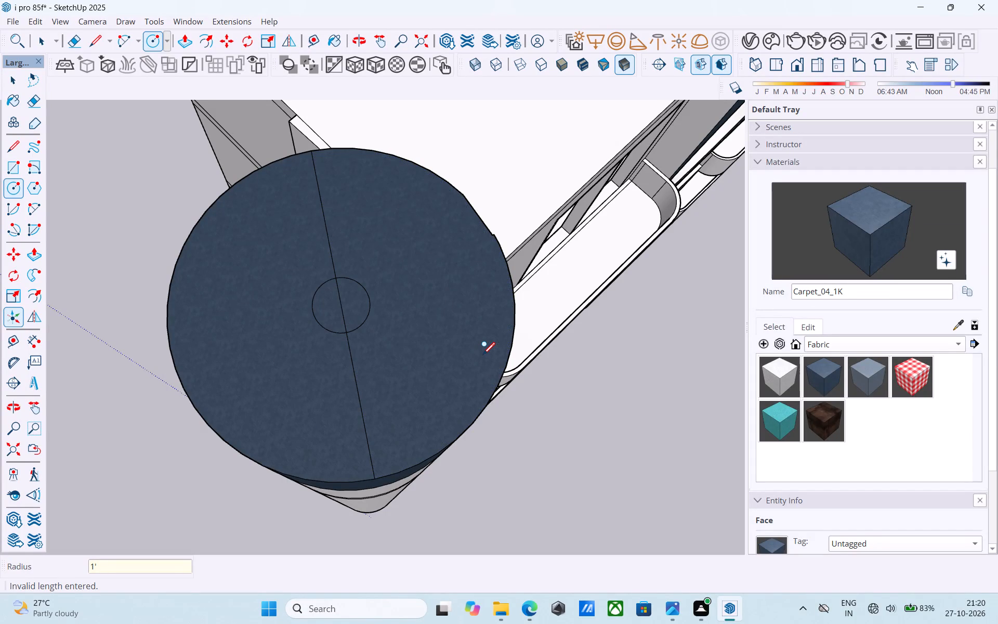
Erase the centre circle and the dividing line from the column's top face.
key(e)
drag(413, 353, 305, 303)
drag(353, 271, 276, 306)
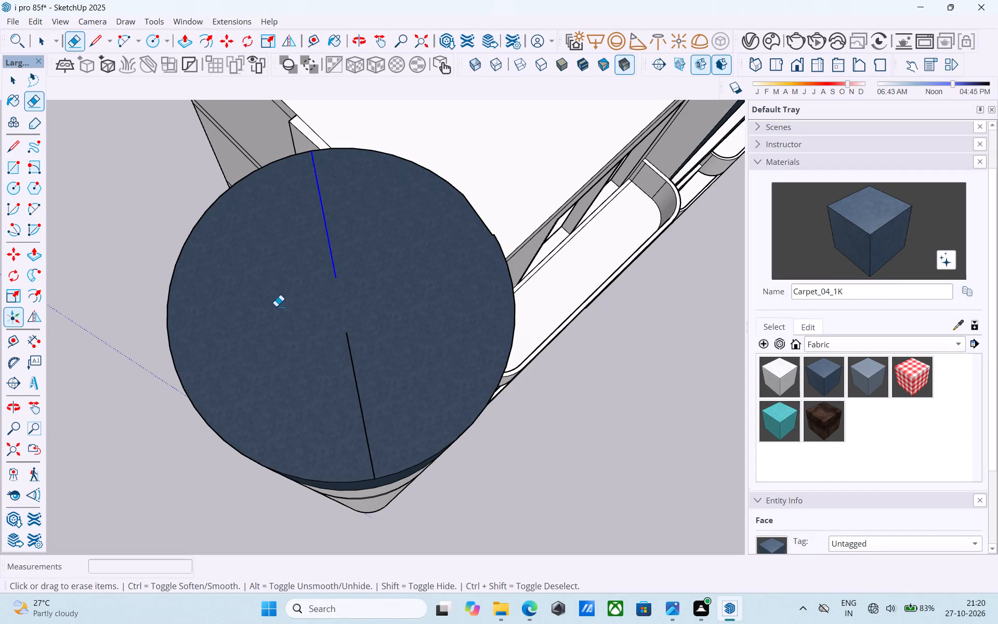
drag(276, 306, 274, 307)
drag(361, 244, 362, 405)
Offset the outline of the column's dark blue top face 9" inward.
key(space)
click(361, 378)
scroll(361, 378, up, 1)
key(f)
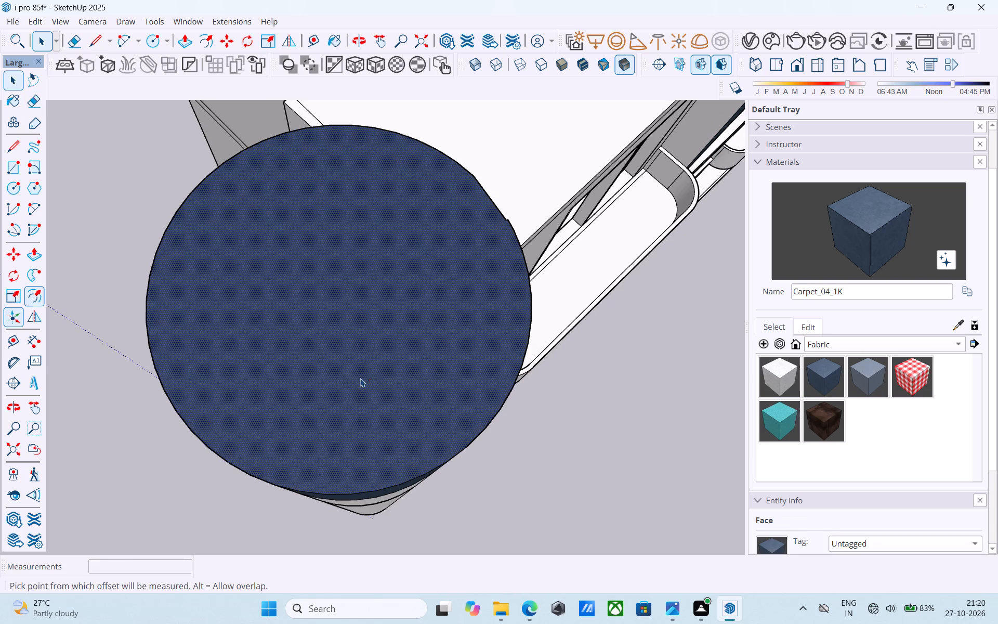
click(361, 378)
text(9")
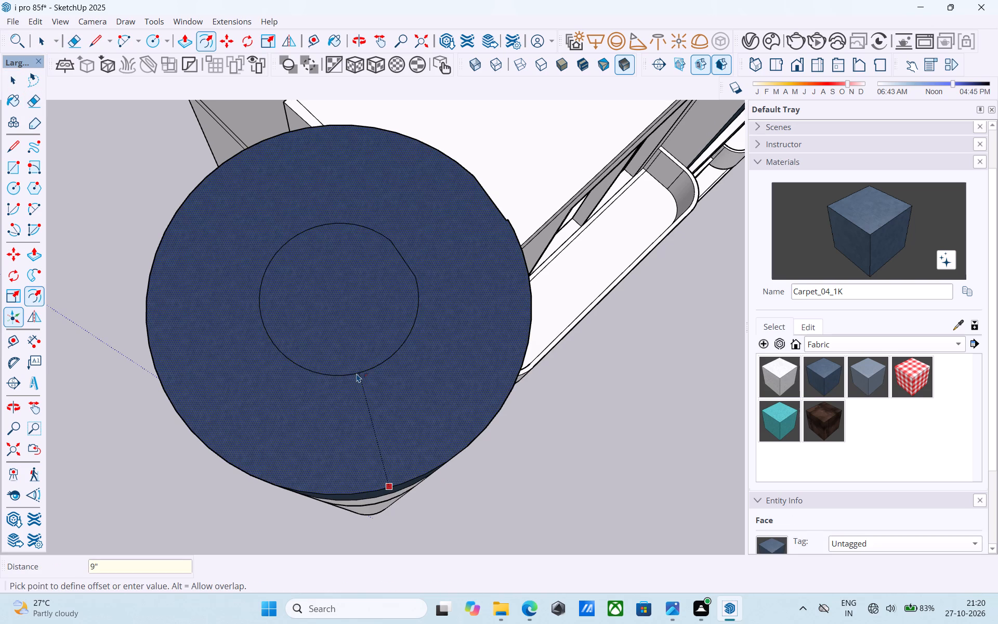
key(Return)
key(space)
Push the inner circle of the column's dark blue top face down 125' 6" through the base to hollow the column.
scroll(357, 373, down, 4)
middle_drag(357, 373, 290, 302)
click(299, 308)
middle_drag(310, 318, 338, 368)
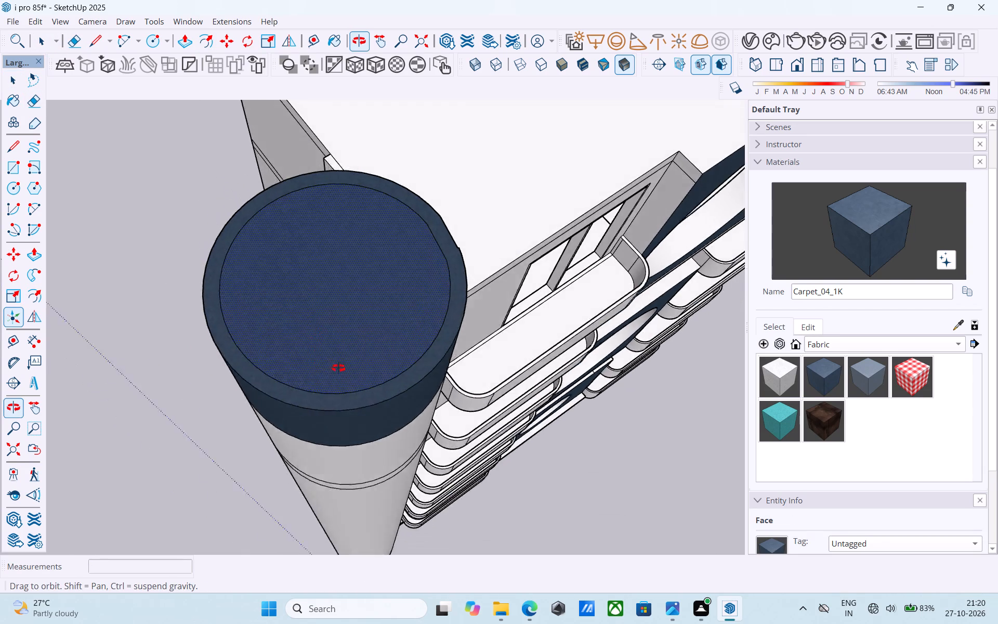
middle_drag(338, 368, 370, 411)
key(p)
click(366, 406)
middle_drag(392, 475, 390, 474)
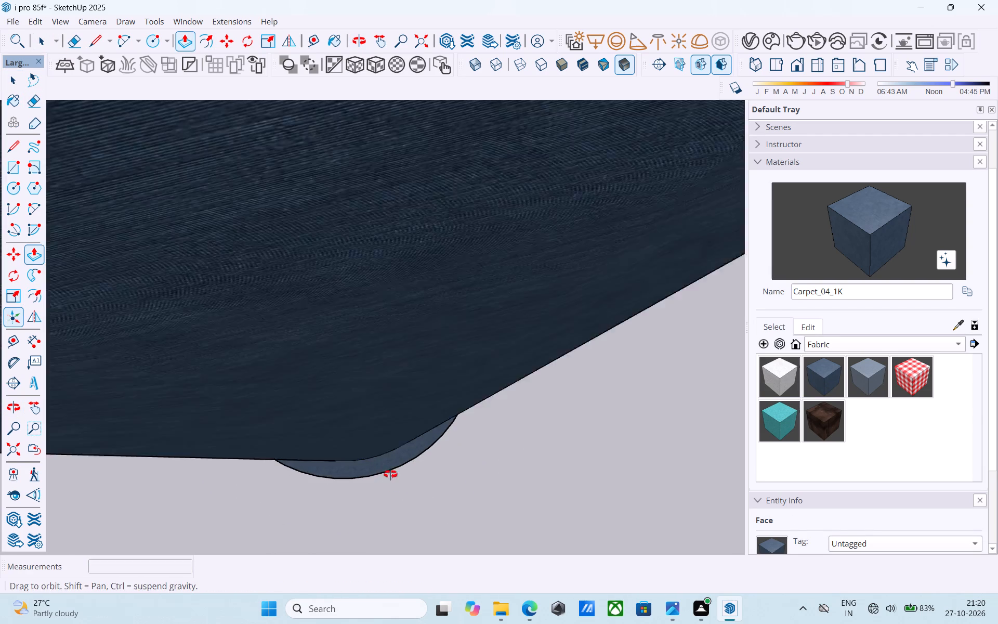
middle_drag(390, 474, 362, 411)
scroll(365, 417, down, 14)
shift+middle_drag(385, 469, 384, 228)
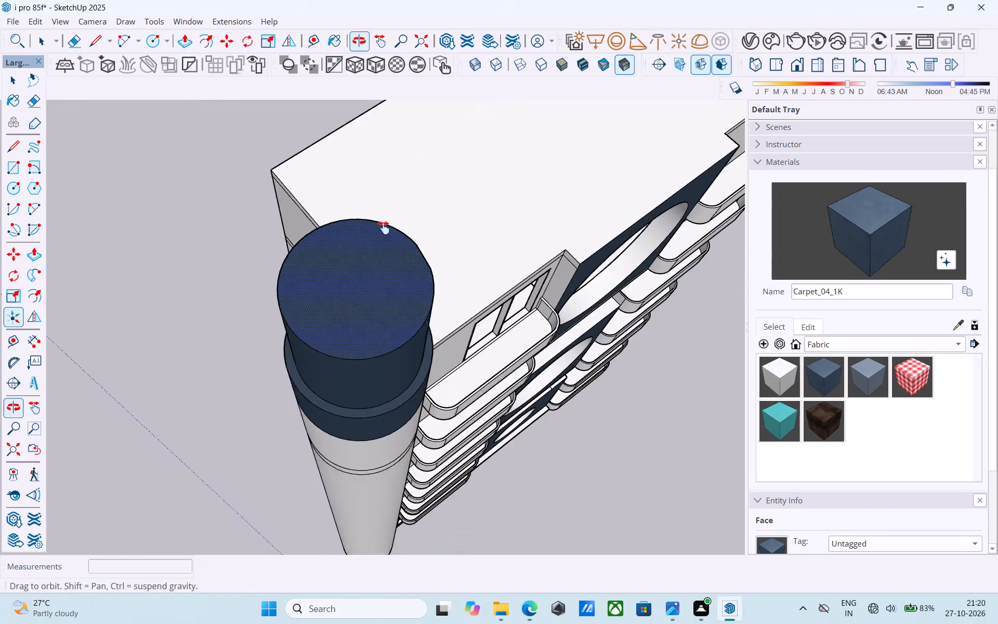
shift+middle_drag(384, 228, 384, 200)
shift+middle_drag(385, 483, 380, 307)
scroll(376, 394, up, 3)
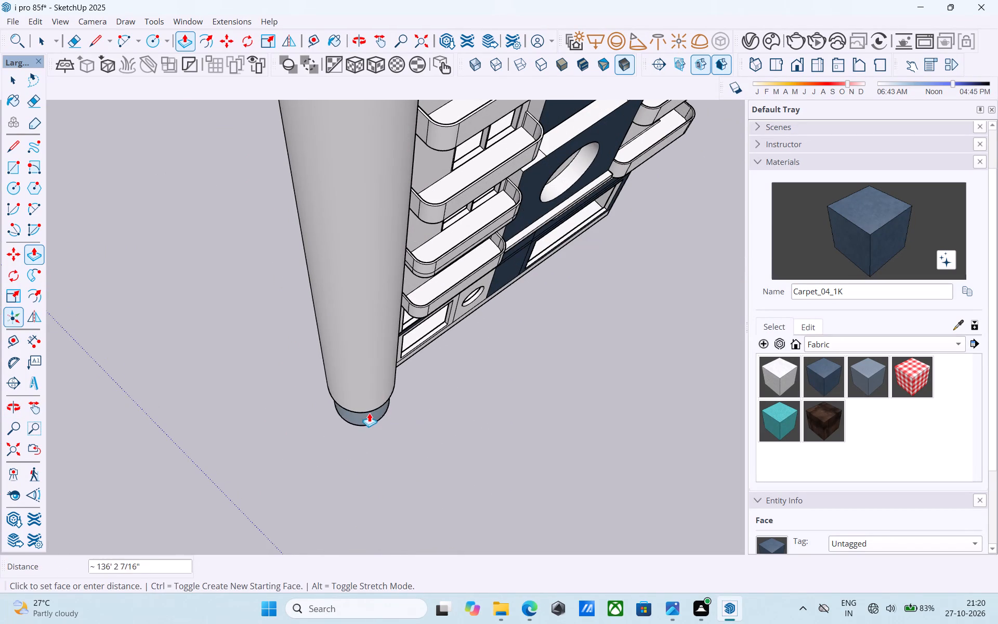
scroll(369, 405, up, 13)
middle_drag(367, 413, 357, 226)
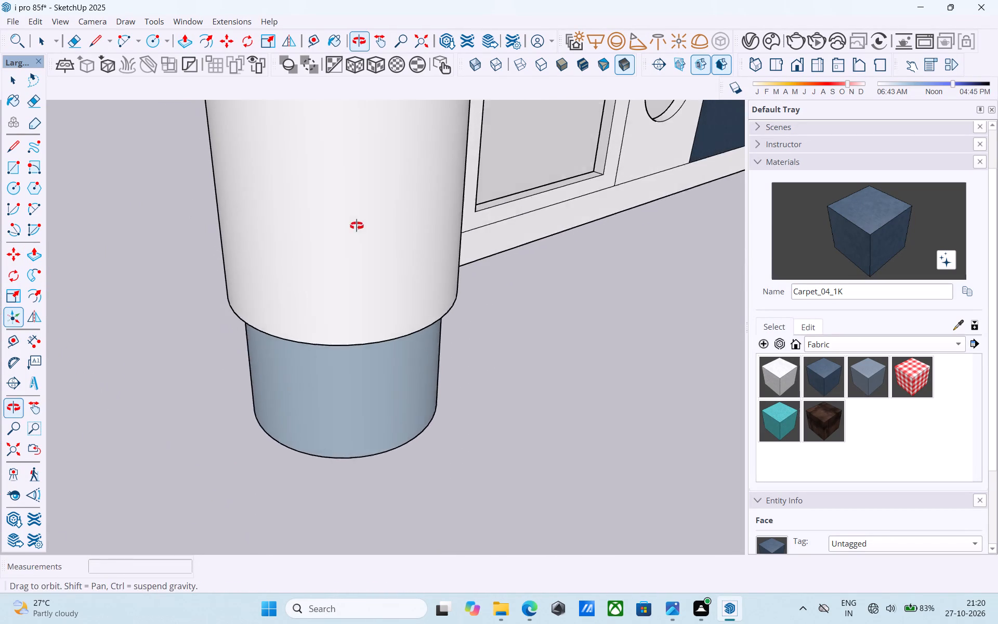
middle_drag(357, 226, 357, 225)
middle_drag(331, 332, 231, 318)
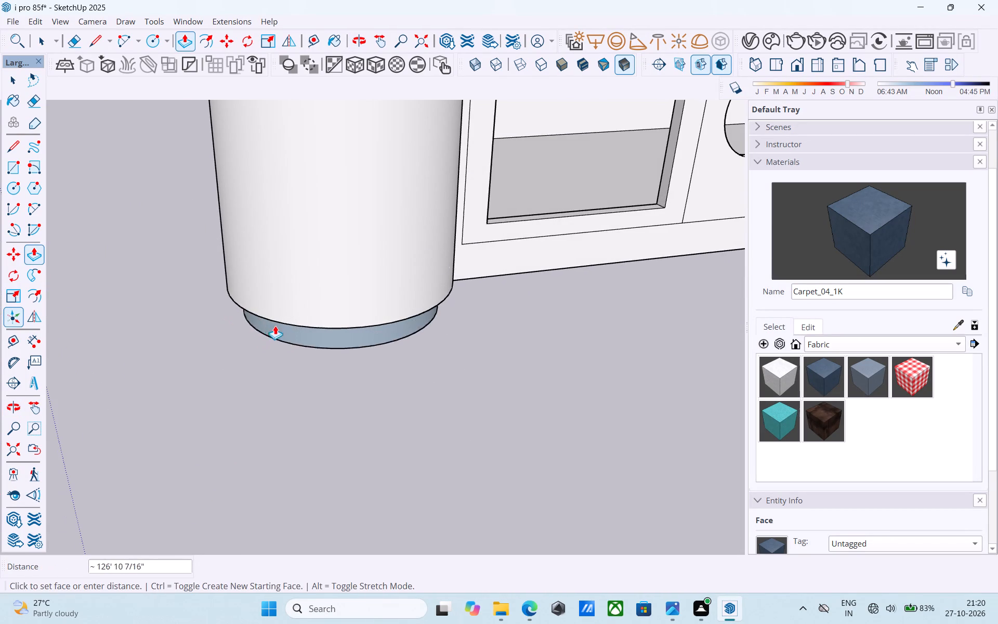
click(277, 321)
Examine the hollow column from below, from above and beside the tower, checking the opening and wall along its full height.
scroll(284, 349, down, 2)
middle_drag(294, 378, 379, 91)
middle_drag(353, 317, 350, 305)
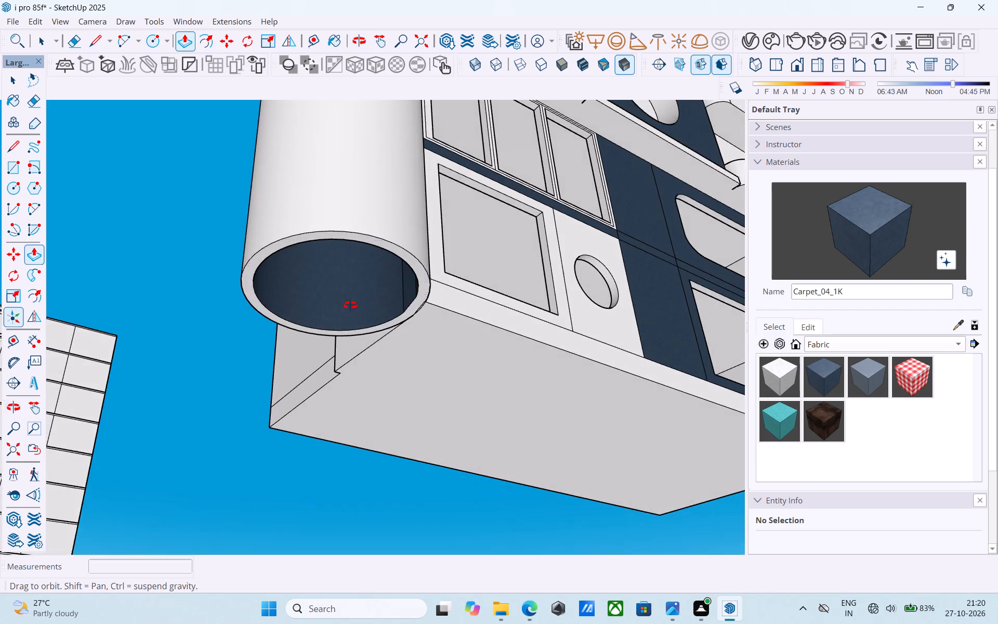
middle_drag(350, 305, 417, 326)
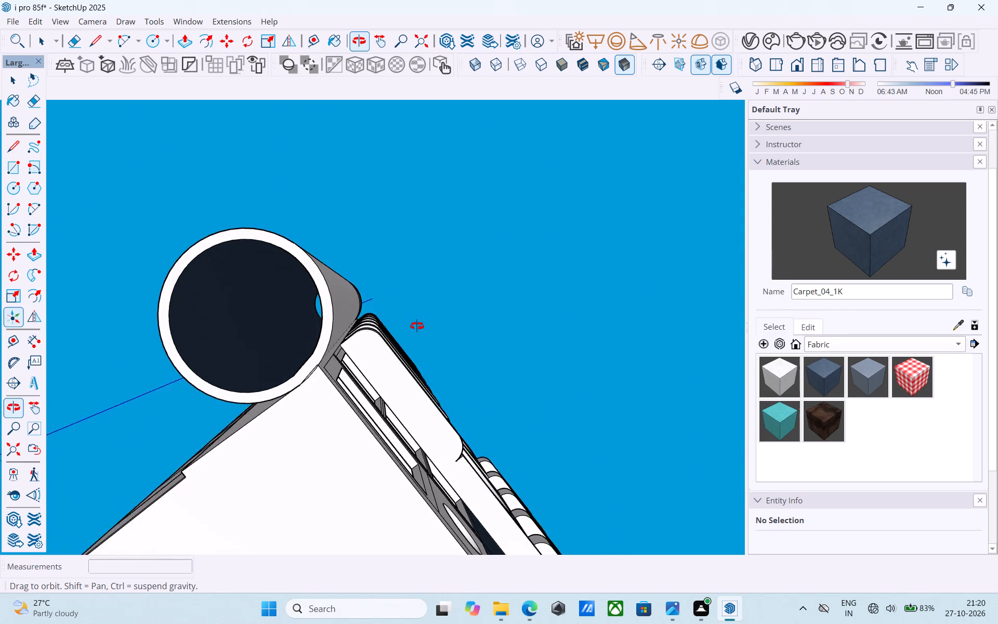
middle_drag(417, 326, 418, 326)
shift+middle_drag(345, 330, 404, 359)
scroll(362, 322, up, 7)
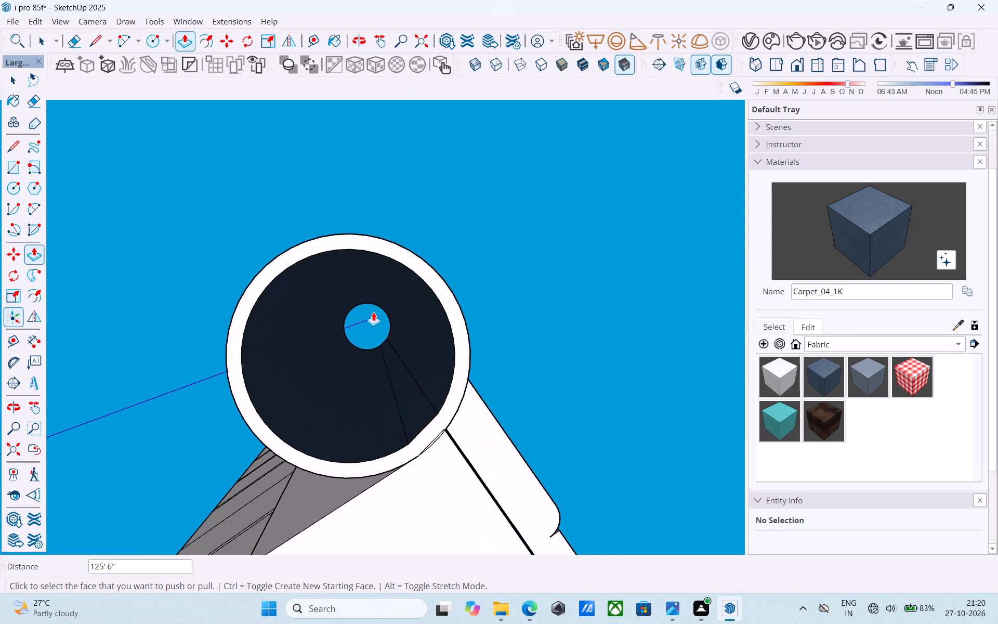
scroll(373, 312, up, 5)
scroll(340, 343, up, 8)
scroll(421, 321, down, 1)
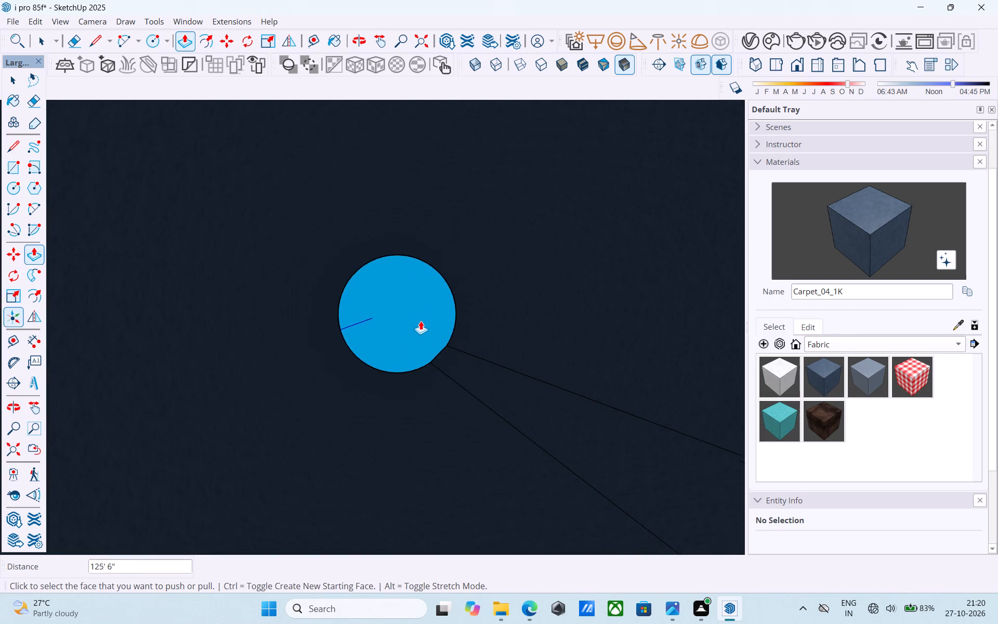
scroll(421, 321, down, 9)
middle_drag(419, 319, 381, 327)
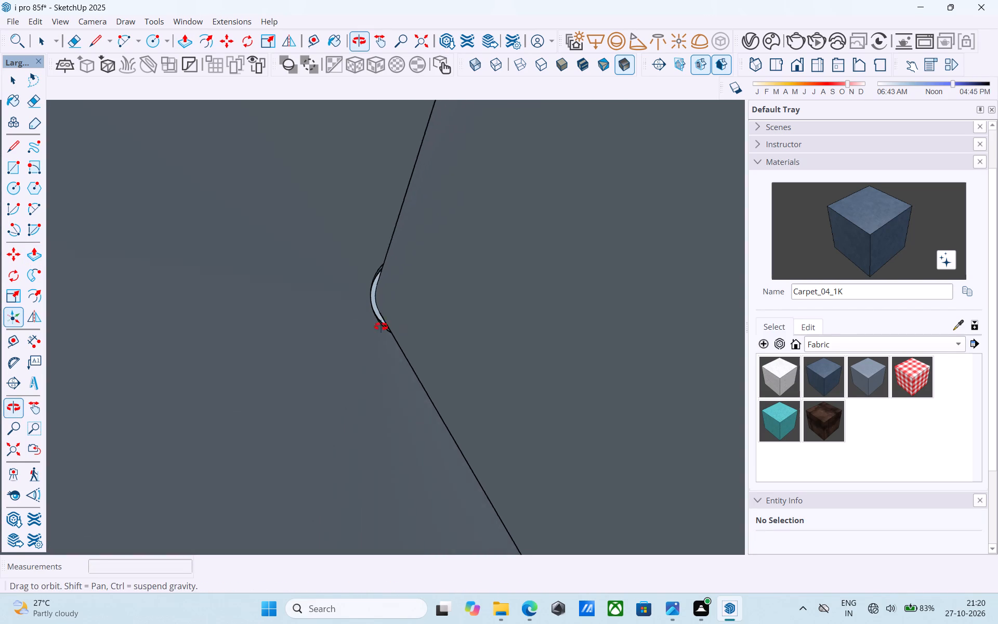
middle_drag(381, 327, 380, 327)
shift+middle_drag(418, 323, 349, 341)
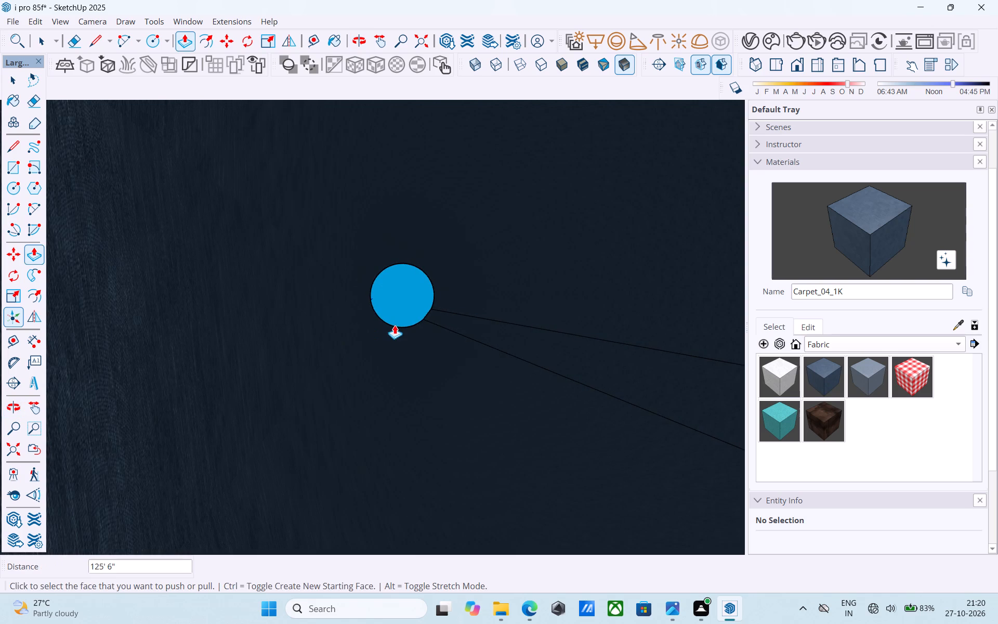
shift+middle_drag(395, 325, 363, 330)
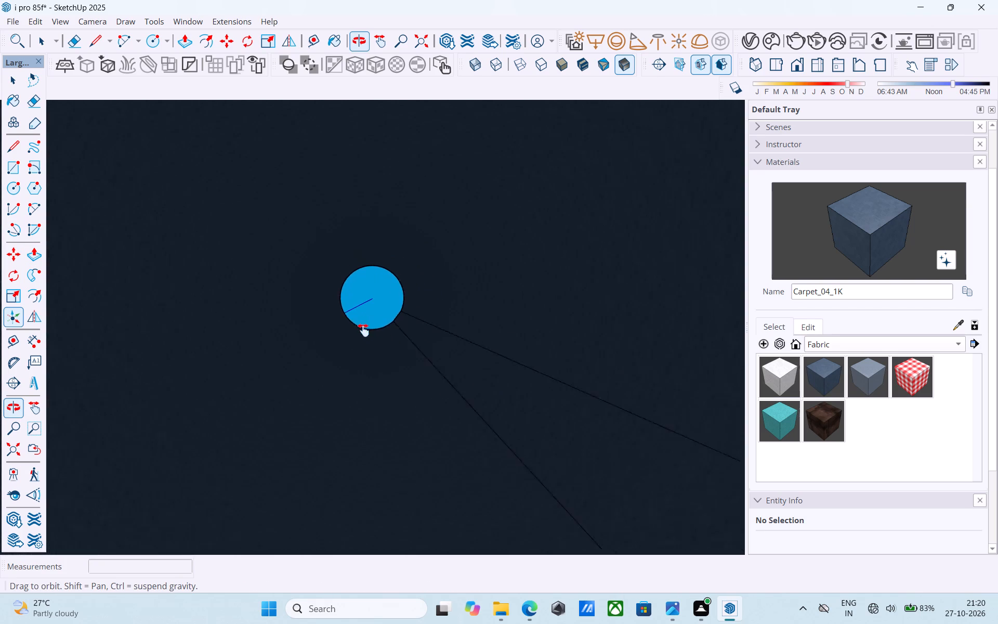
shift+middle_drag(363, 330, 362, 342)
scroll(360, 335, down, 9)
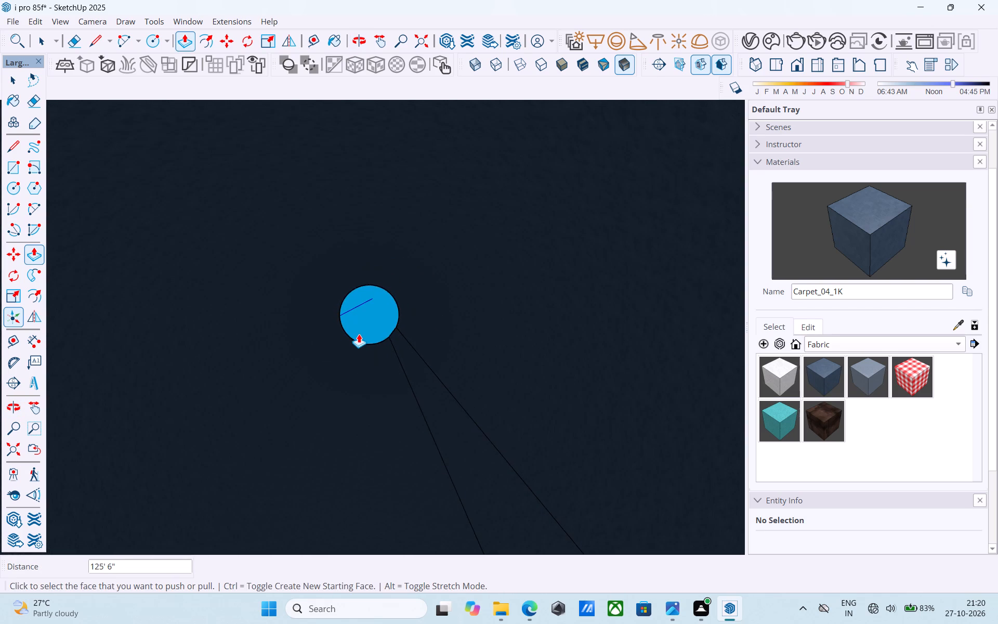
scroll(359, 334, down, 16)
middle_drag(374, 305, 380, 282)
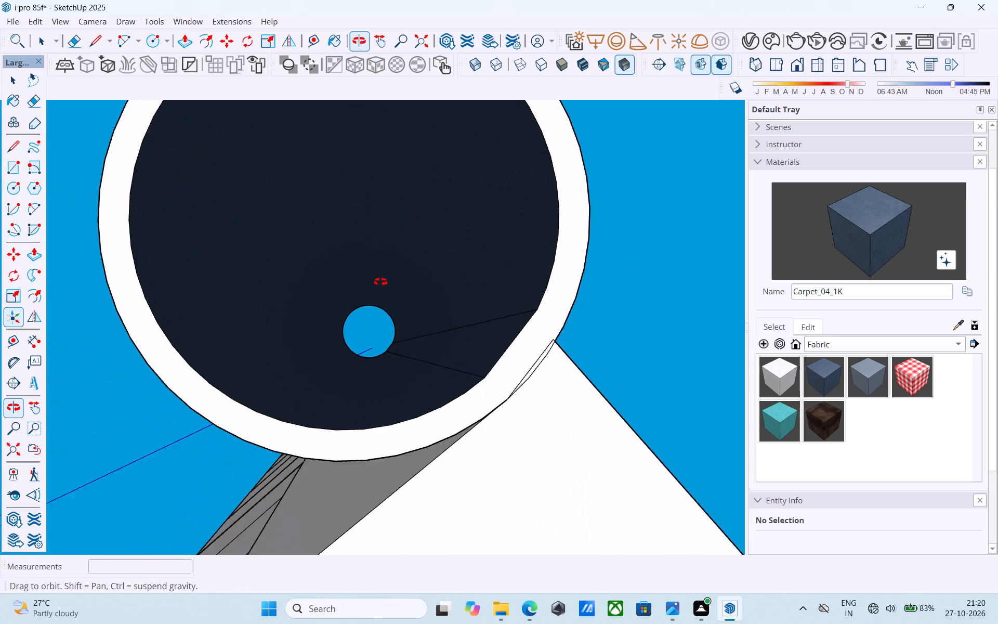
middle_drag(380, 282, 380, 288)
scroll(379, 288, down, 10)
middle_drag(378, 288, 355, 385)
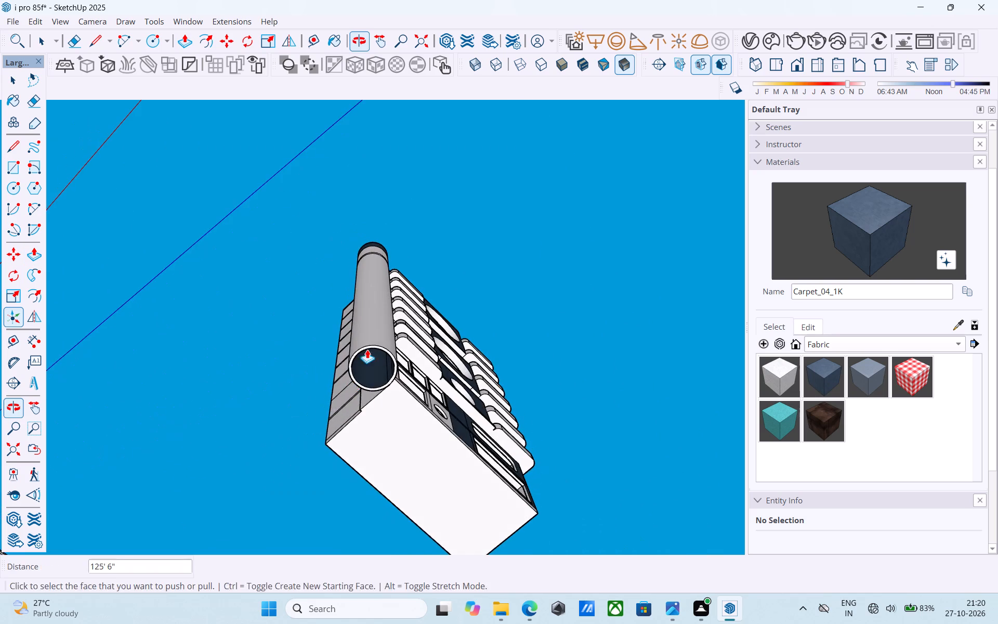
middle_drag(367, 349, 375, 427)
middle_drag(382, 346, 454, 610)
middle_drag(442, 355, 390, 570)
middle_drag(371, 427, 383, 528)
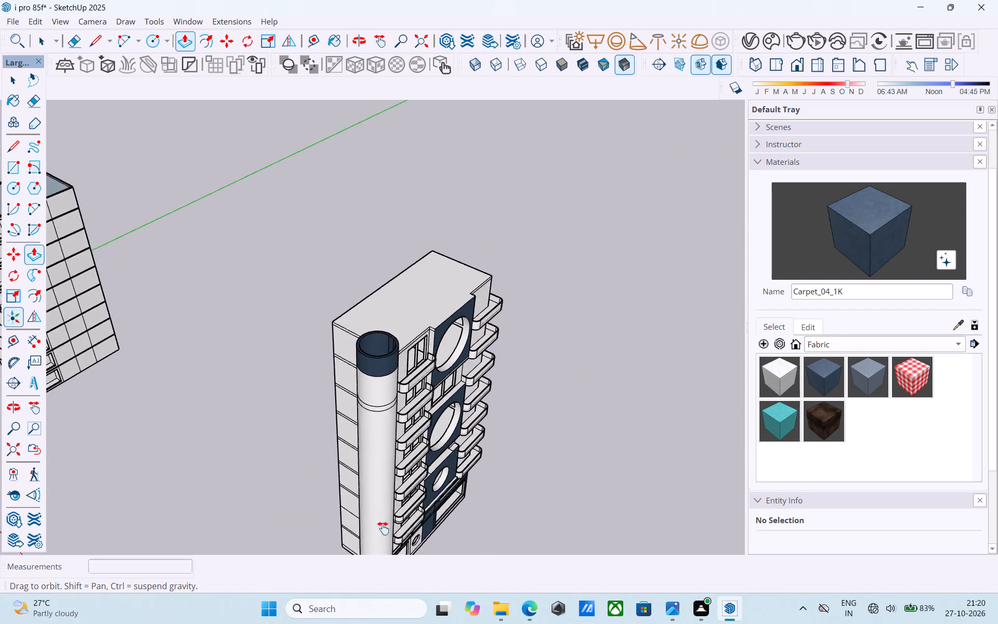
middle_drag(383, 528, 404, 568)
shift+middle_drag(402, 495, 306, 350)
scroll(310, 309, up, 3)
scroll(309, 294, down, 1)
scroll(309, 293, up, 9)
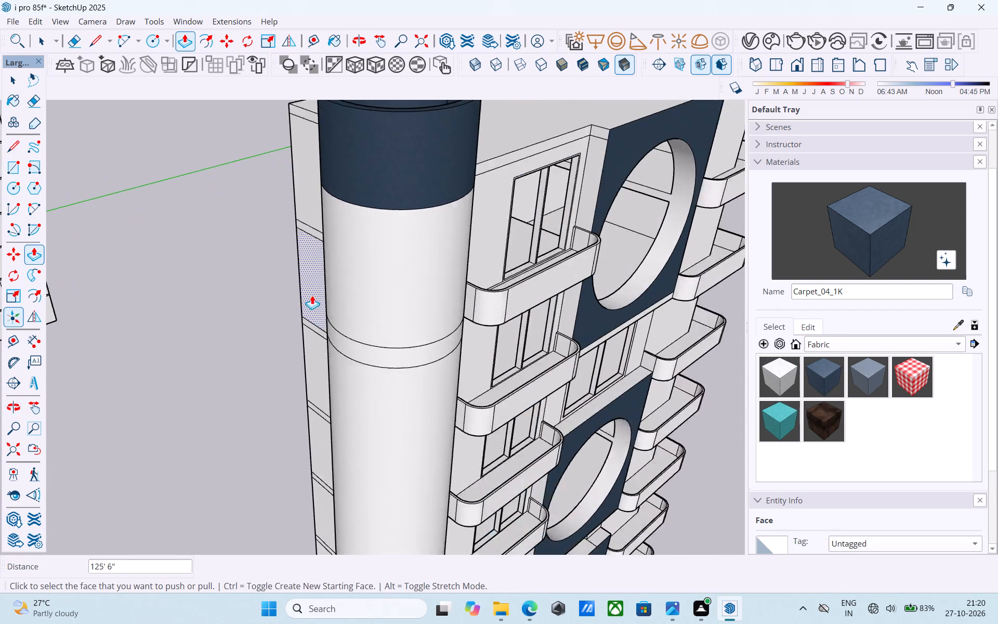
scroll(312, 295, up, 1)
scroll(331, 326, down, 8)
middle_drag(344, 323, 329, 551)
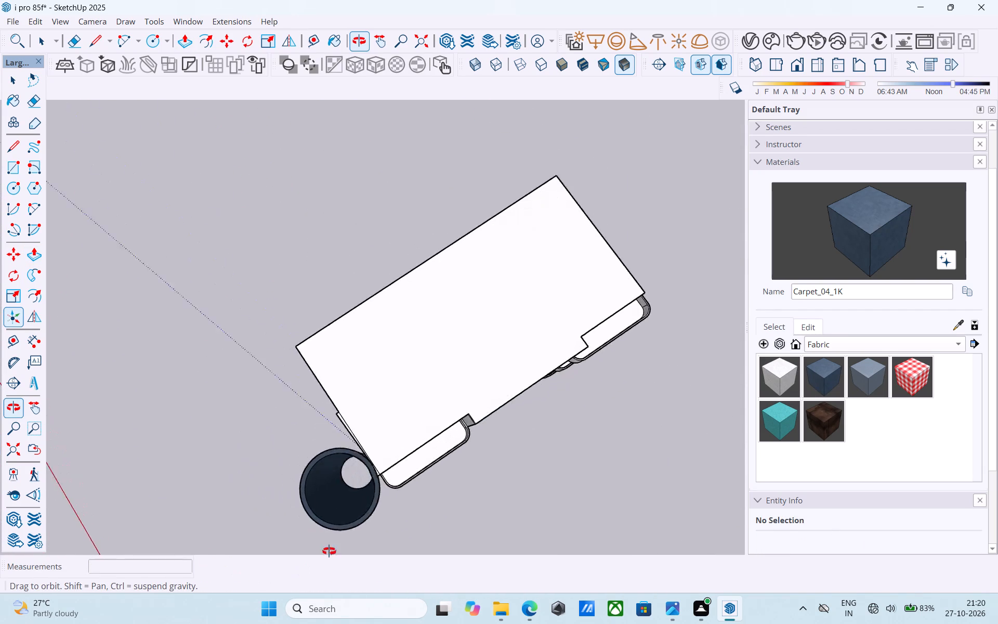
middle_drag(329, 551, 292, 318)
middle_drag(316, 363, 281, 295)
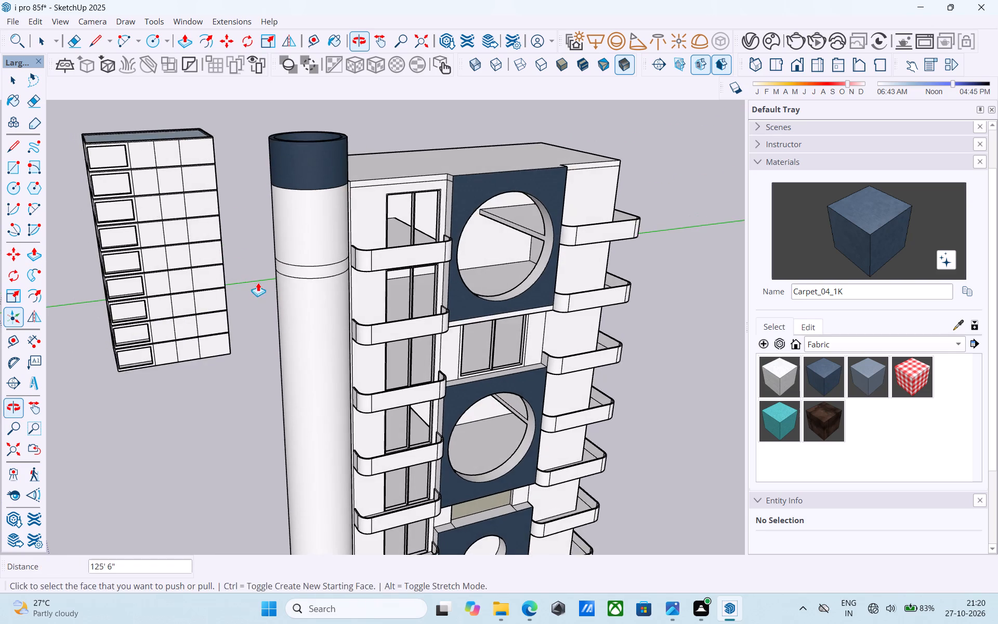
middle_drag(242, 266, 160, 250)
middle_drag(221, 276, 0, 380)
Copy the column band's two edge arcs down one storey, from the top balcony's inner floor corner to the matching corner on the balcony below.
scroll(284, 246, up, 3)
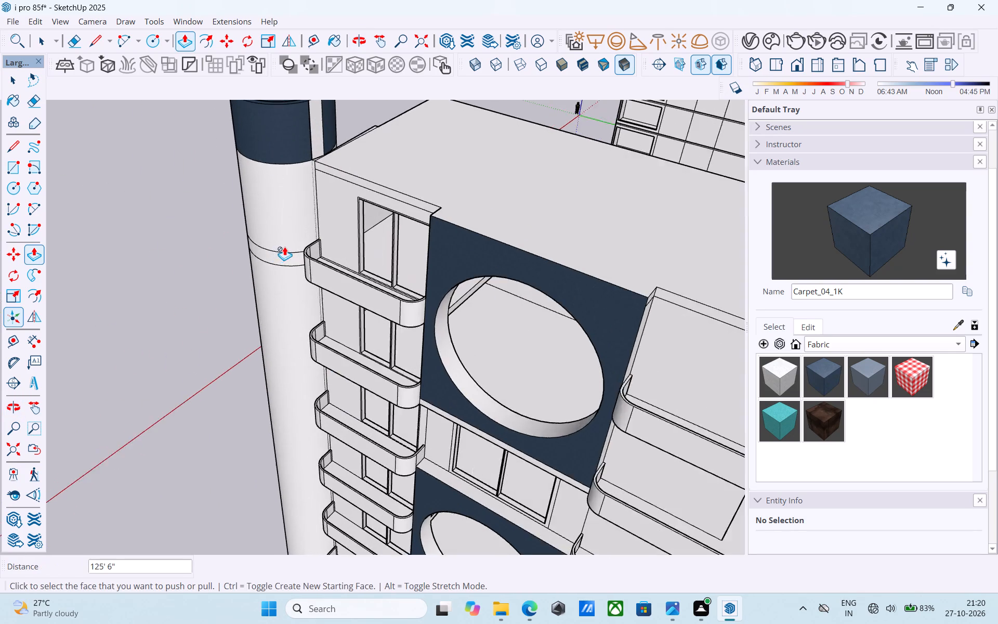
scroll(284, 246, up, 4)
key(space)
click(280, 265)
middle_drag(280, 266, 448, 278)
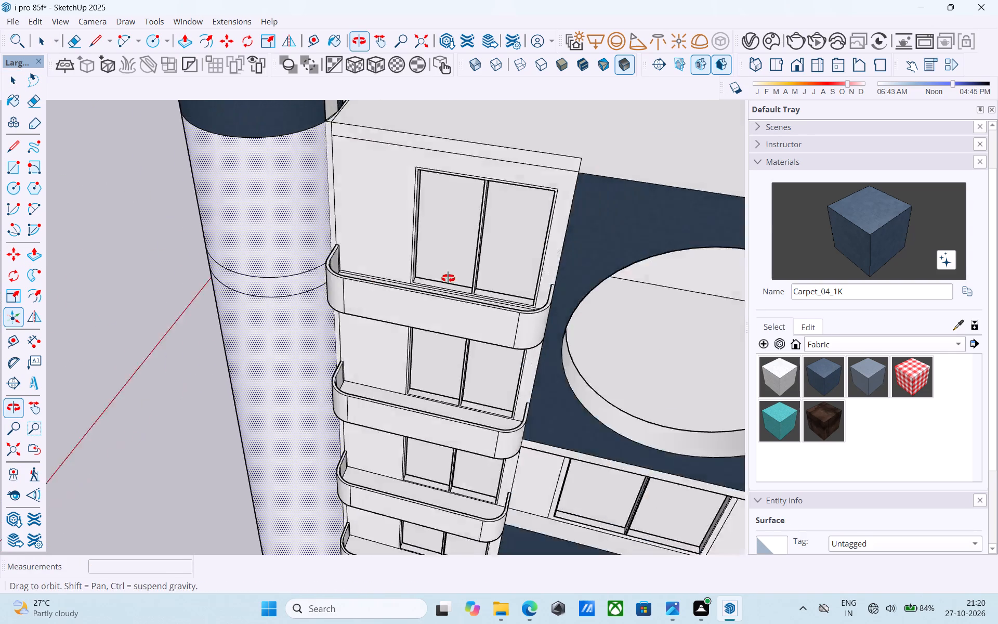
middle_drag(448, 278, 751, 275)
middle_drag(359, 280, 126, 225)
scroll(216, 259, up, 3)
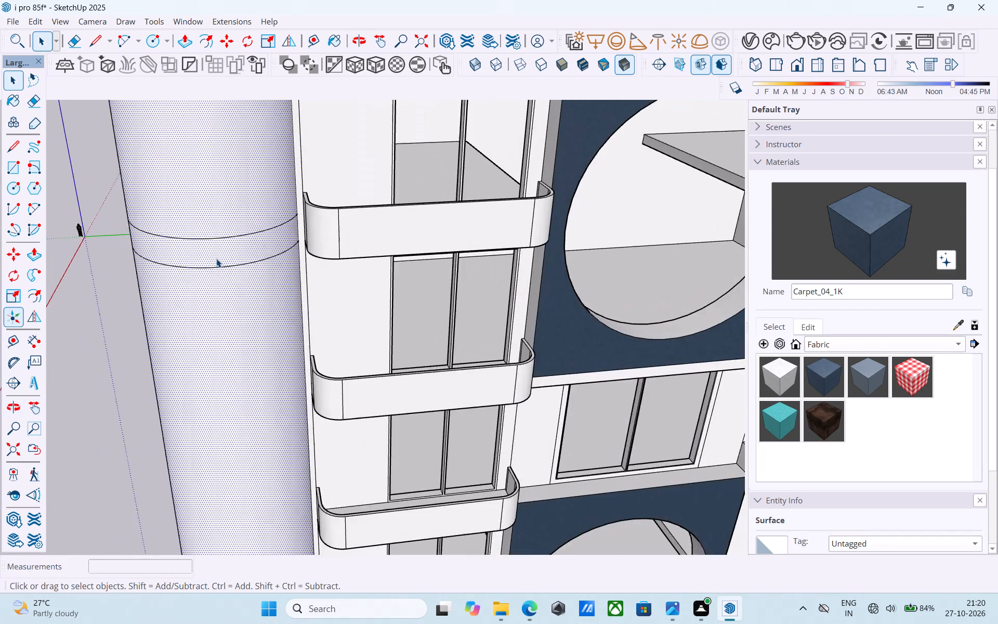
middle_drag(216, 258, 344, 281)
click(291, 273)
middle_drag(262, 280, 525, 292)
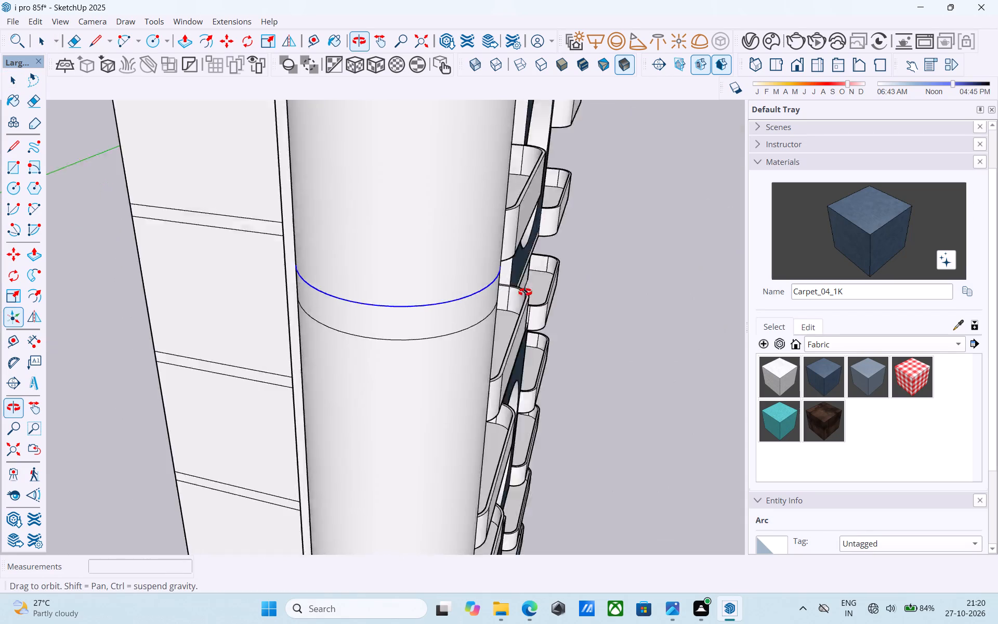
middle_drag(525, 292, 668, 293)
middle_drag(422, 271, 68, 276)
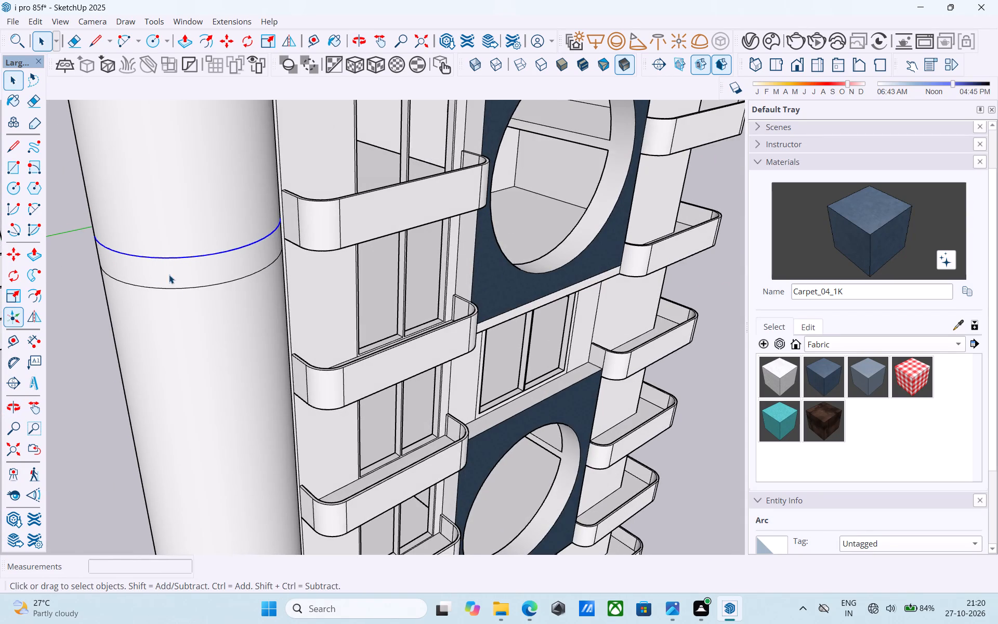
scroll(193, 290, up, 3)
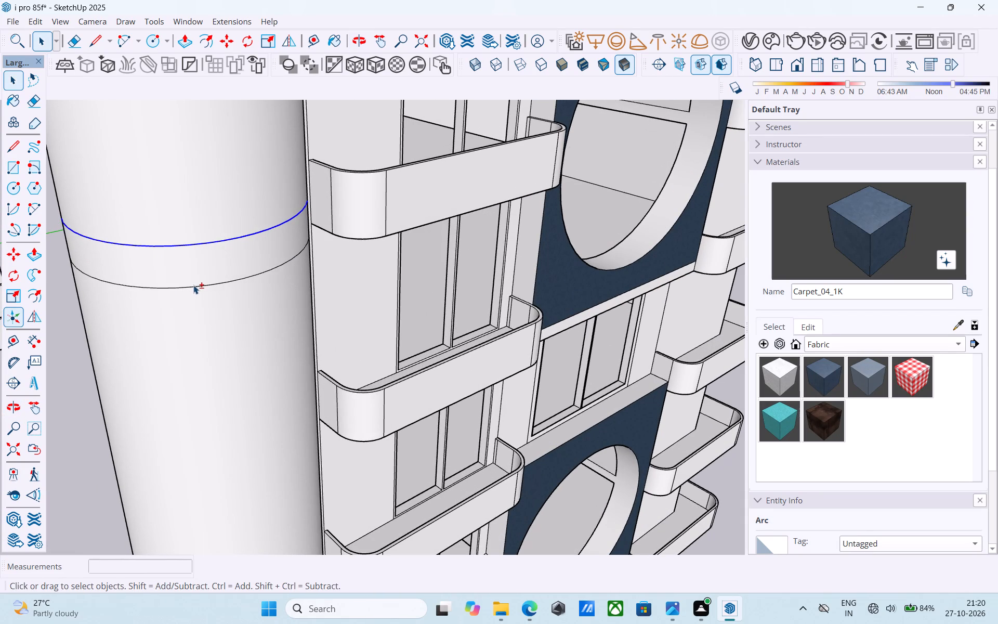
shift+click(194, 286)
key(m)
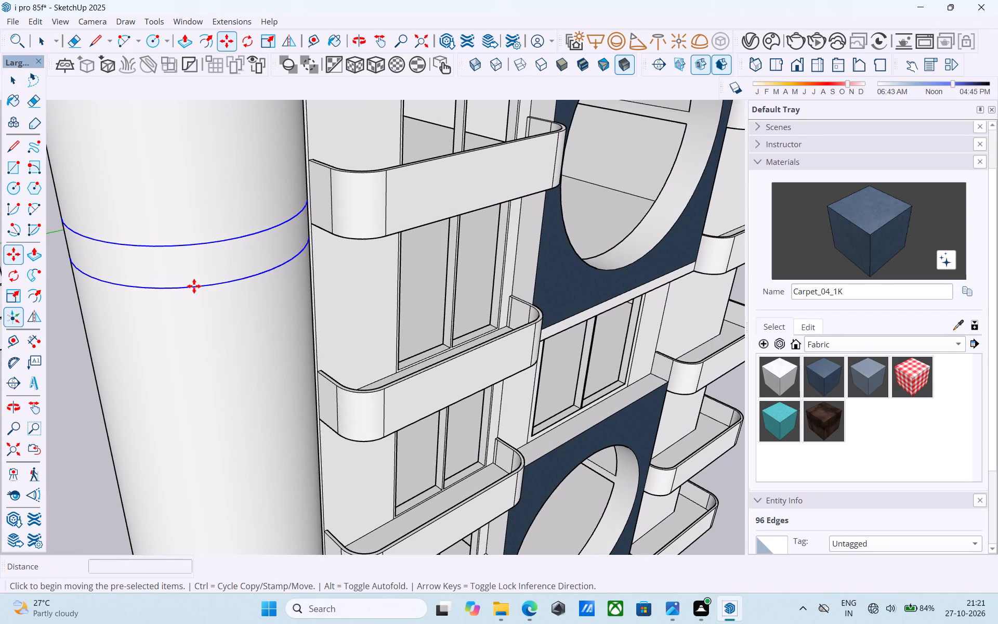
scroll(194, 286, down, 4)
middle_drag(295, 304, 22, 378)
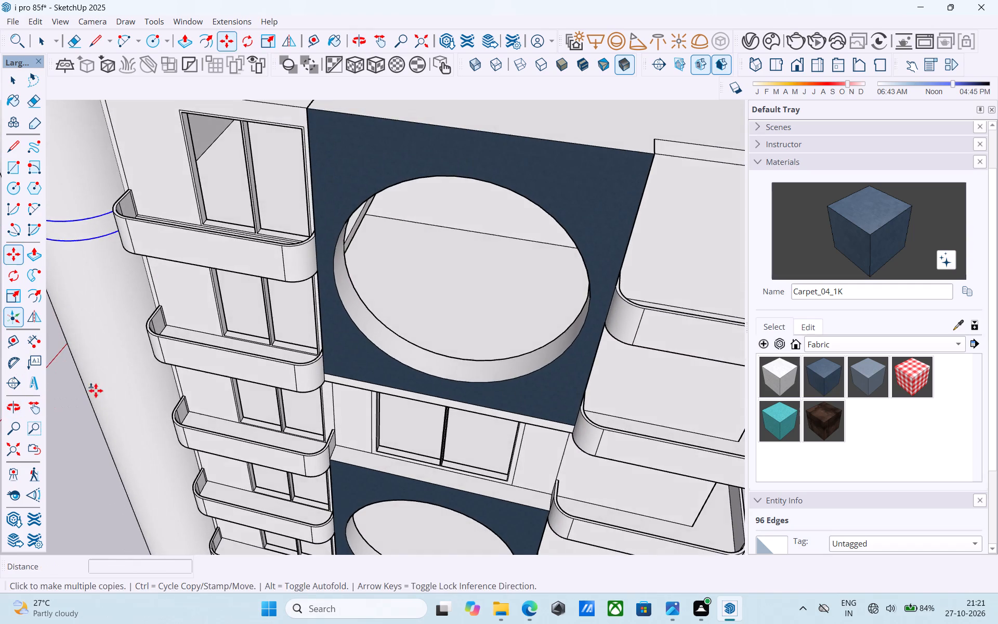
shift+middle_drag(106, 386, 154, 327)
scroll(167, 325, up, 14)
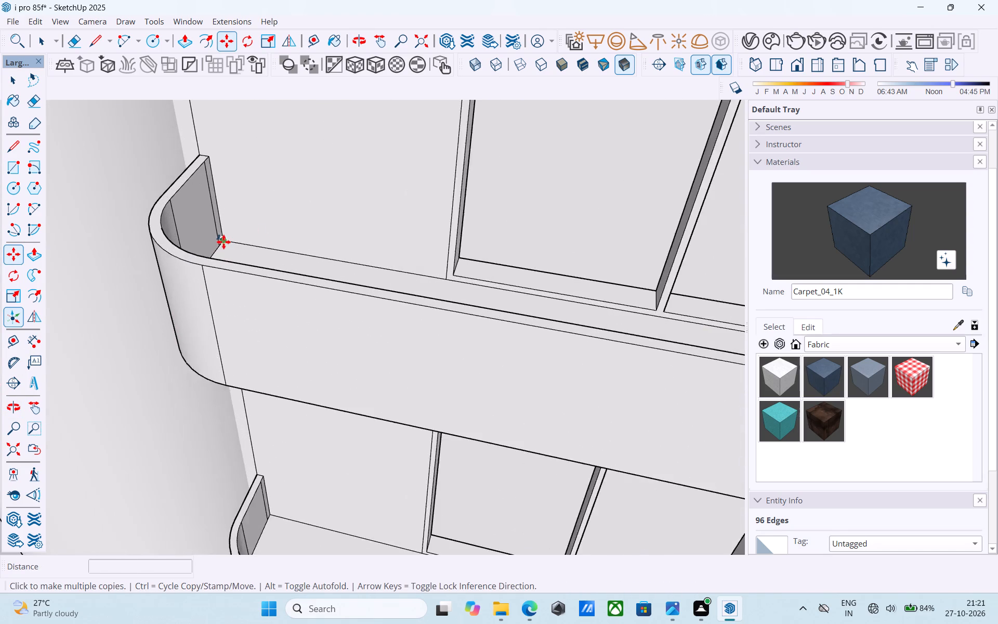
scroll(224, 242, up, 2)
click(226, 242)
scroll(237, 324, down, 4)
middle_drag(258, 410, 253, 170)
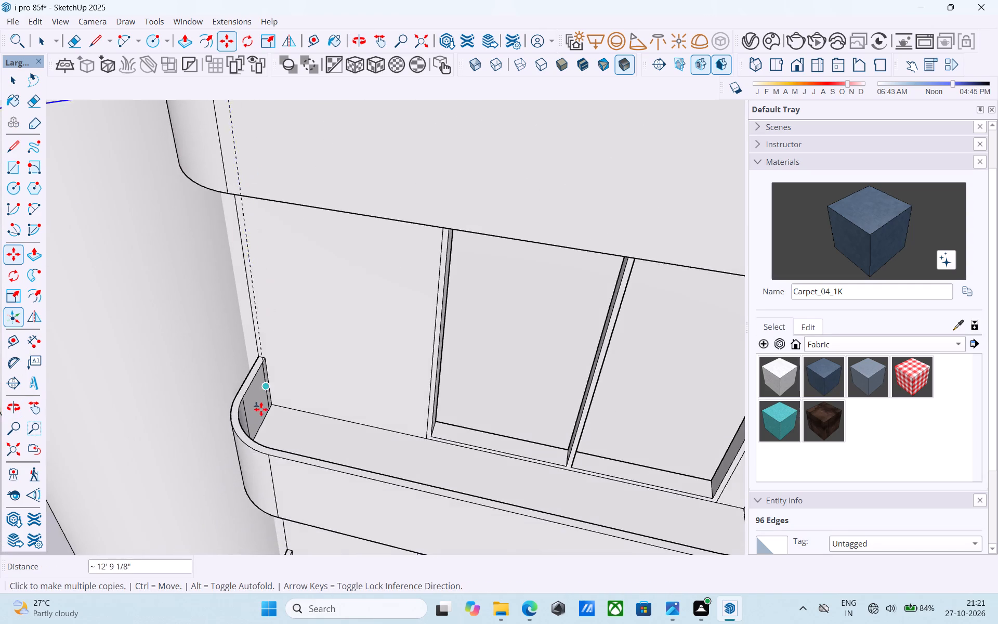
scroll(261, 410, up, 11)
click(286, 392)
Copy the column band's two edge arcs onto the next two storeys down, placing each at the matching balcony's inner floor corner.
scroll(271, 248, down, 11)
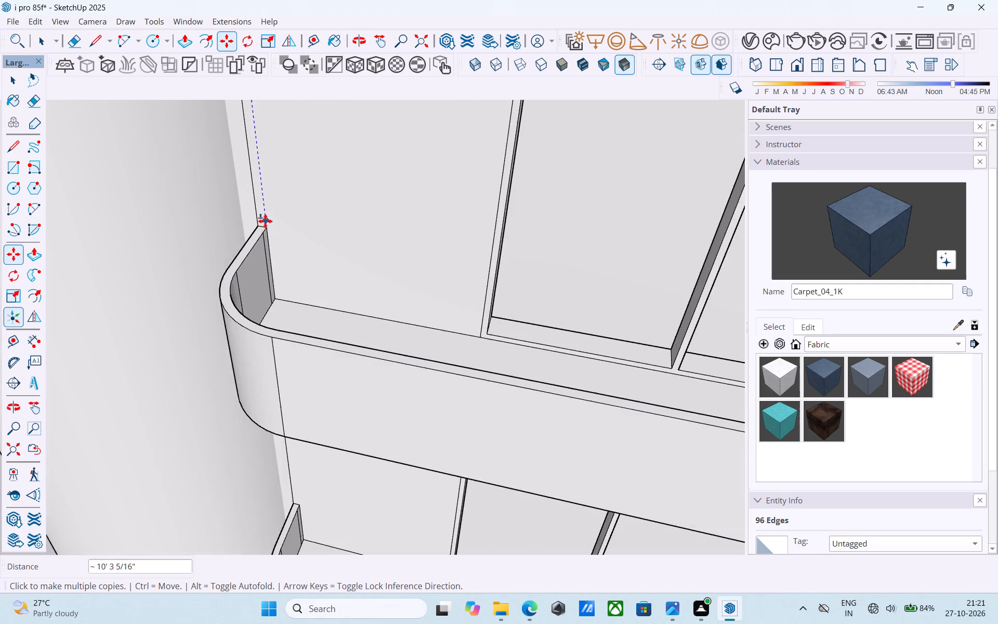
scroll(265, 221, down, 9)
middle_drag(299, 397, 268, 354)
scroll(280, 365, up, 19)
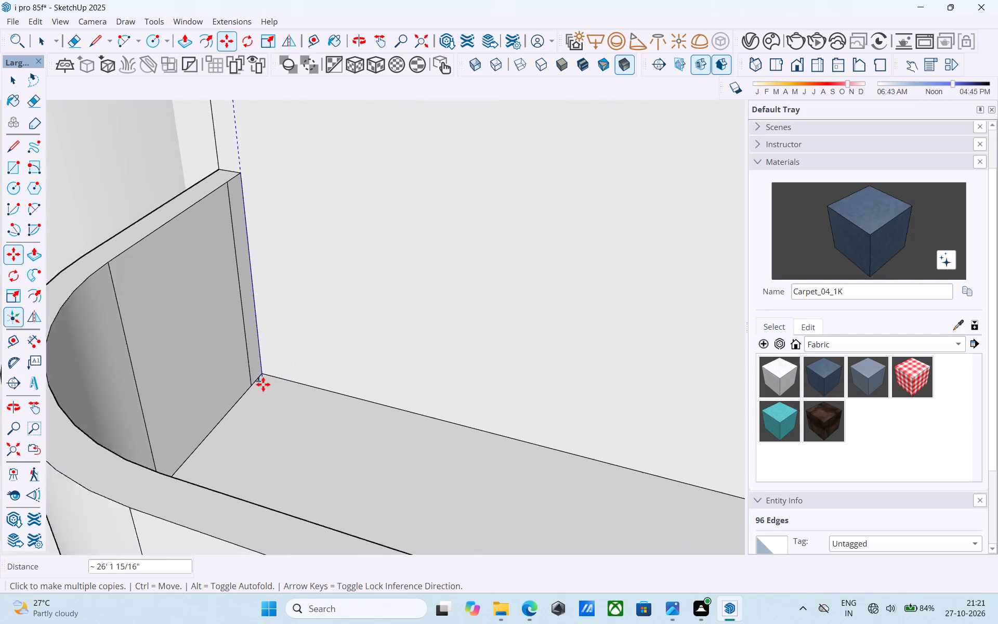
scroll(263, 384, up, 2)
click(265, 374)
scroll(268, 219, down, 19)
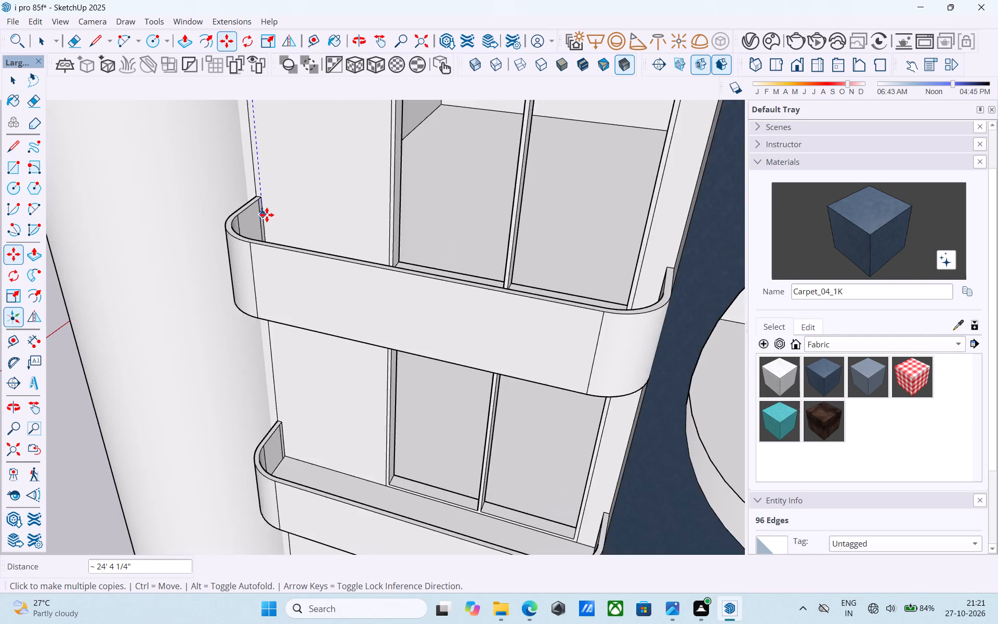
scroll(267, 215, down, 3)
middle_drag(284, 368, 242, 346)
scroll(241, 348, up, 18)
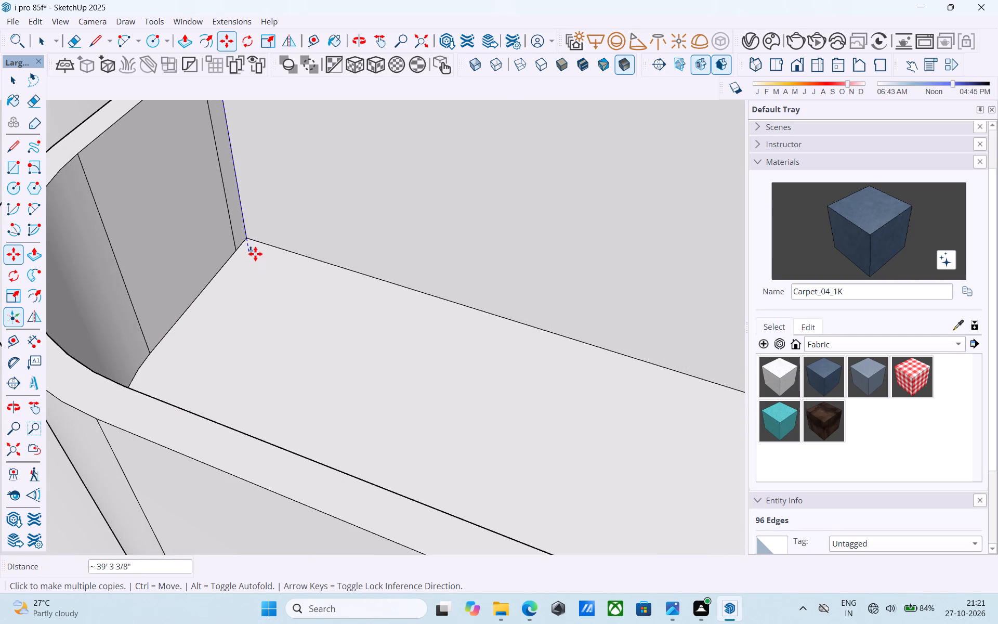
click(252, 242)
Copy the two band arcs down another two storeys at the matching balcony floor corners, the last copy 64' 6" below the originals.
scroll(248, 200, down, 20)
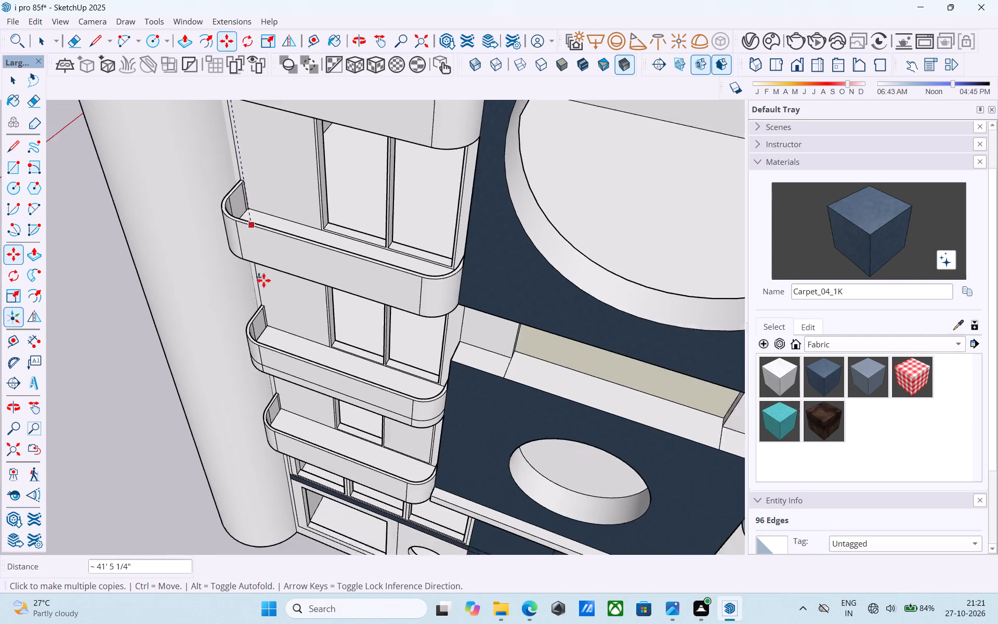
scroll(264, 280, down, 2)
middle_drag(267, 341, 262, 326)
scroll(261, 319, up, 20)
scroll(261, 319, up, 1)
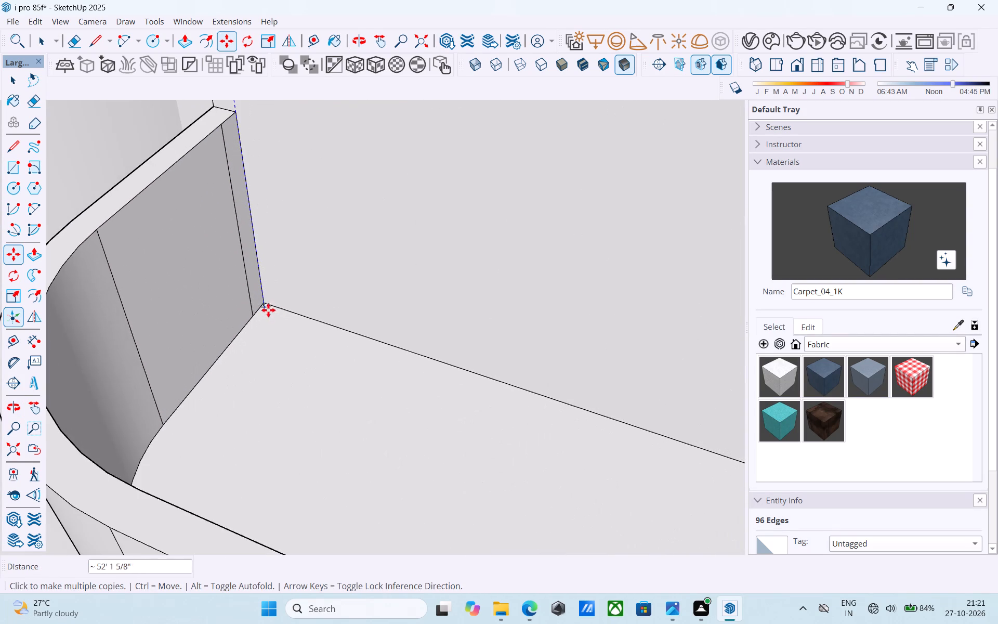
click(266, 308)
scroll(266, 244, down, 18)
scroll(293, 399, up, 2)
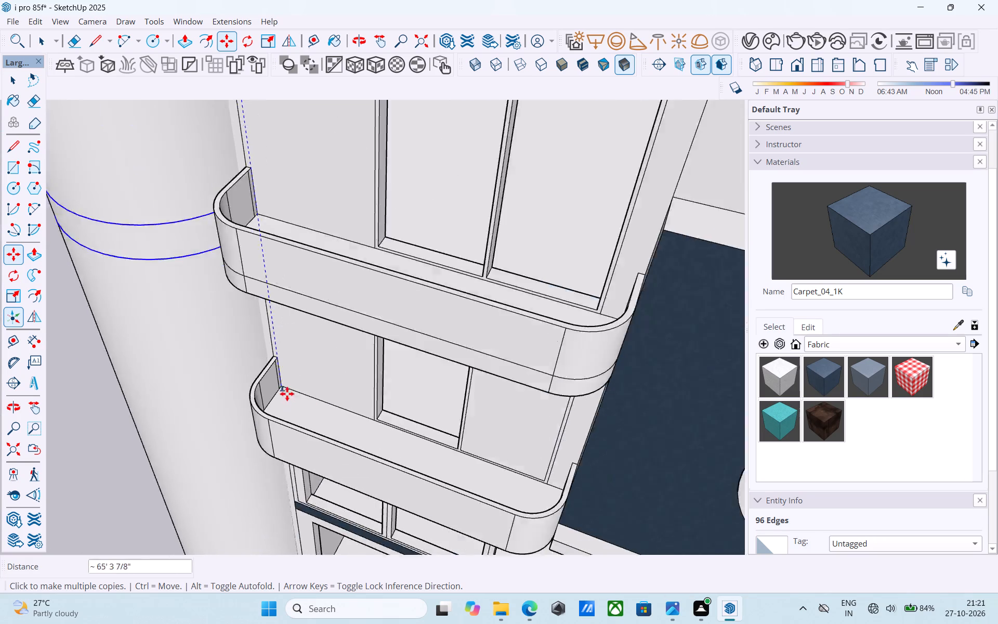
scroll(287, 394, up, 20)
scroll(287, 394, up, 5)
click(266, 350)
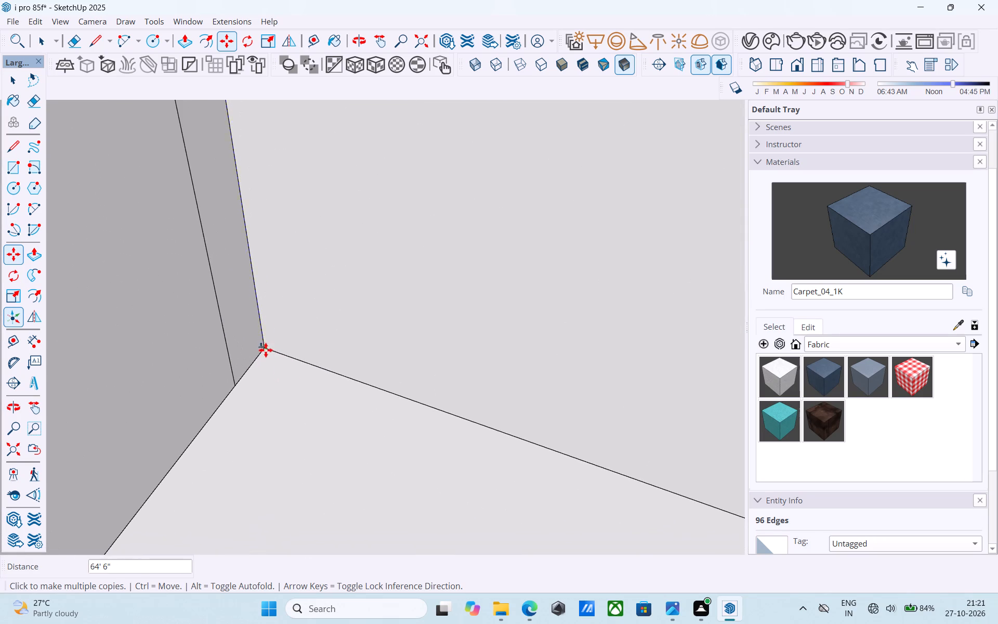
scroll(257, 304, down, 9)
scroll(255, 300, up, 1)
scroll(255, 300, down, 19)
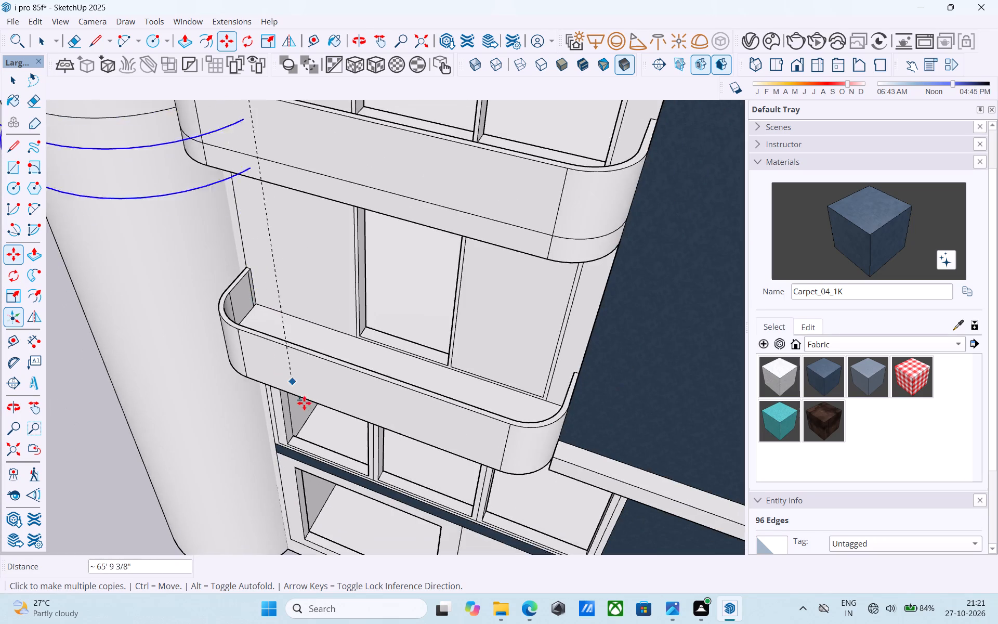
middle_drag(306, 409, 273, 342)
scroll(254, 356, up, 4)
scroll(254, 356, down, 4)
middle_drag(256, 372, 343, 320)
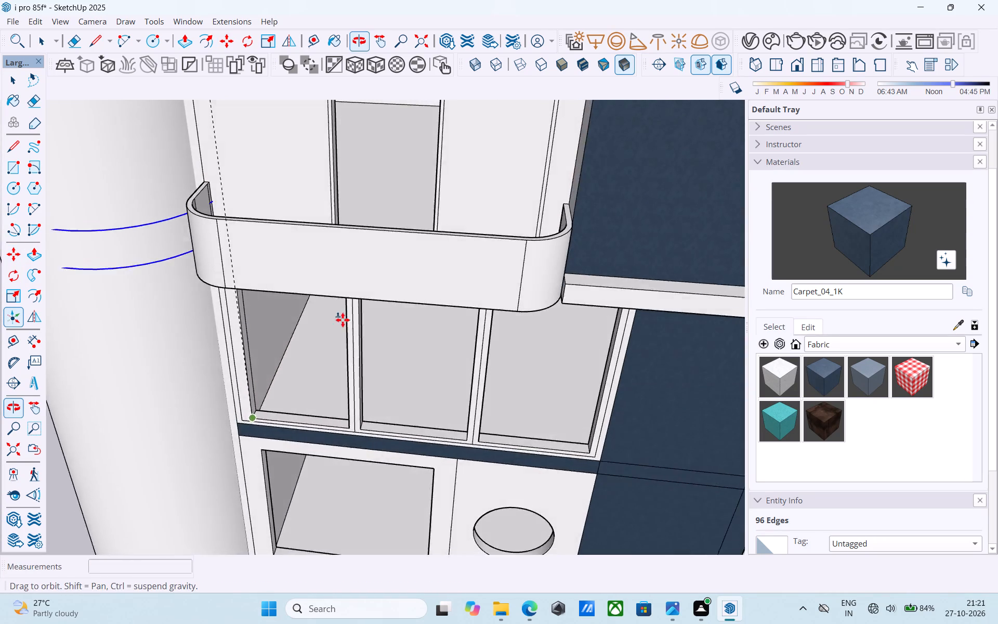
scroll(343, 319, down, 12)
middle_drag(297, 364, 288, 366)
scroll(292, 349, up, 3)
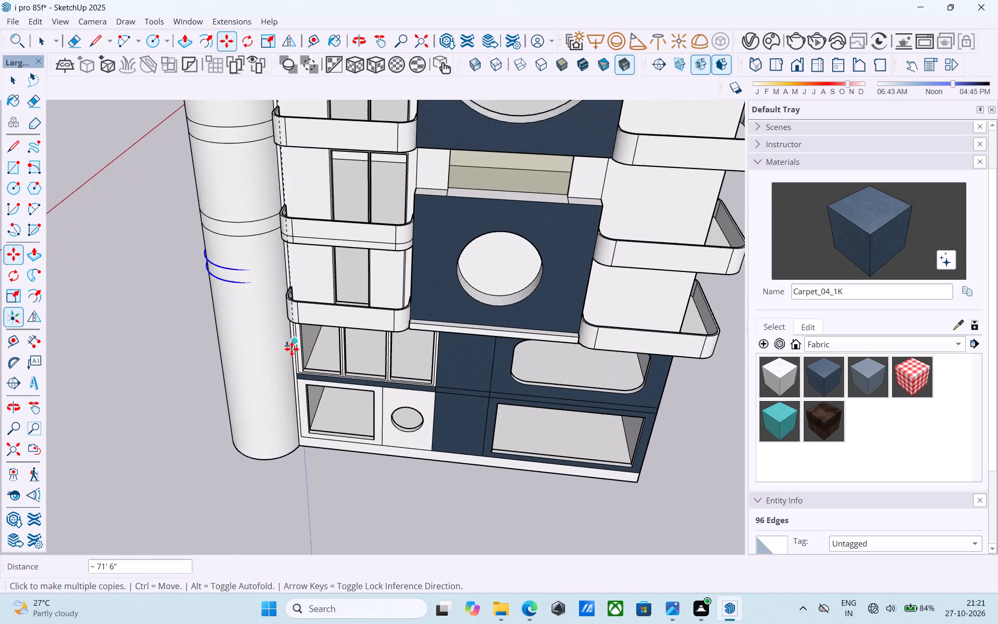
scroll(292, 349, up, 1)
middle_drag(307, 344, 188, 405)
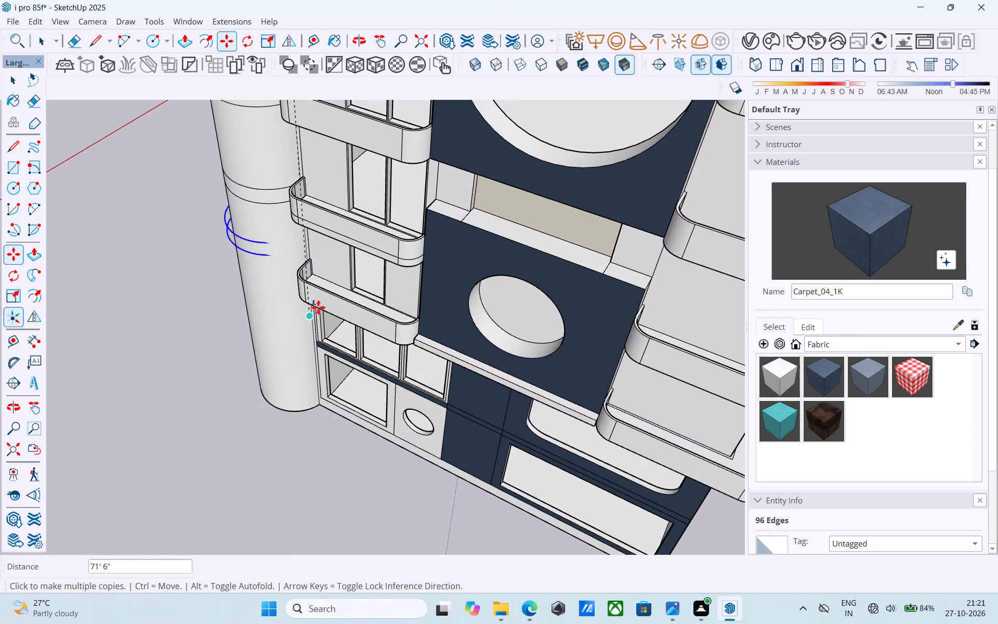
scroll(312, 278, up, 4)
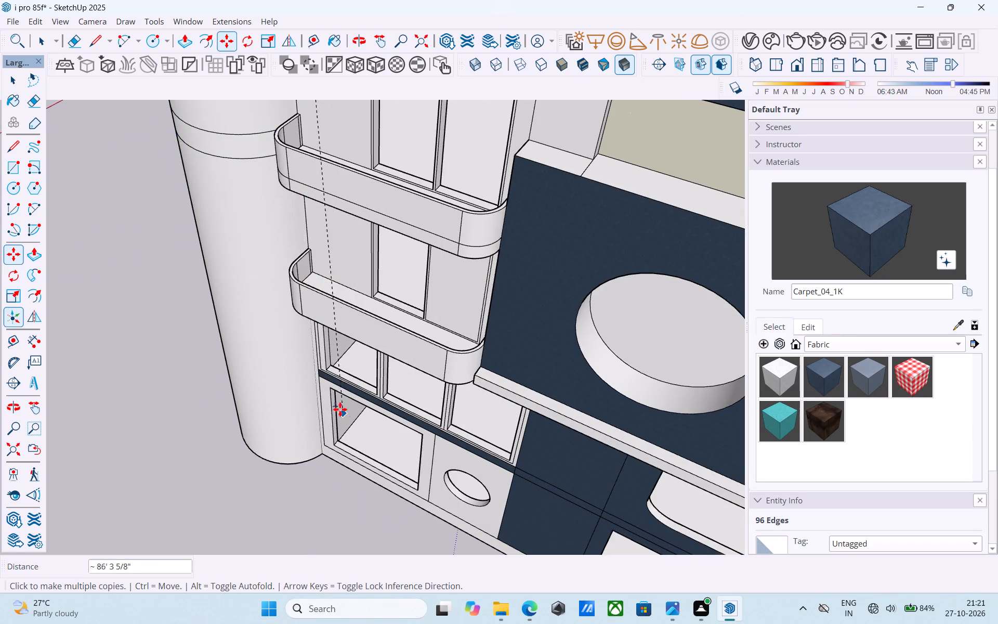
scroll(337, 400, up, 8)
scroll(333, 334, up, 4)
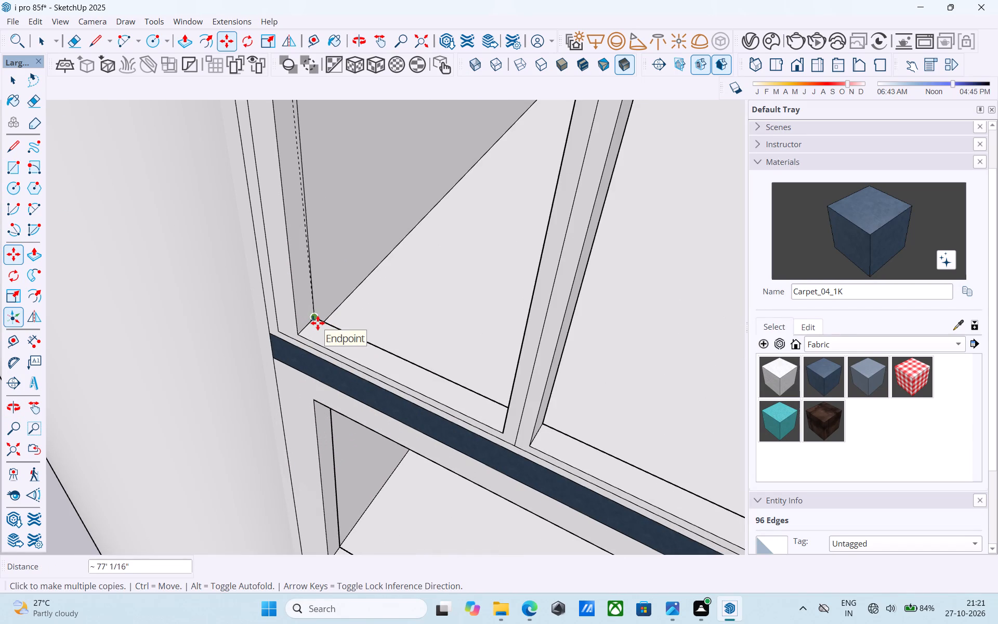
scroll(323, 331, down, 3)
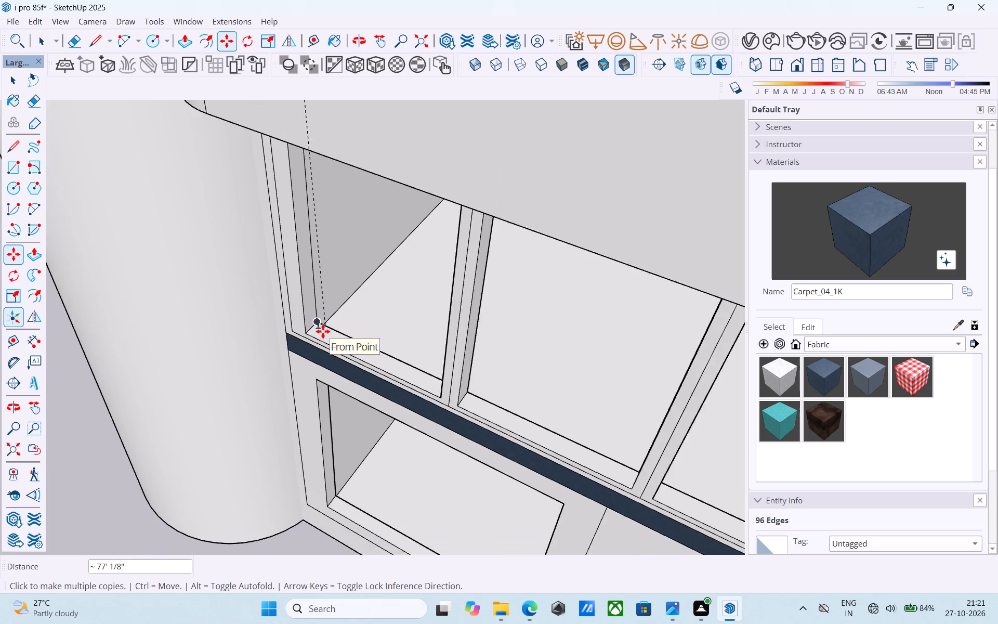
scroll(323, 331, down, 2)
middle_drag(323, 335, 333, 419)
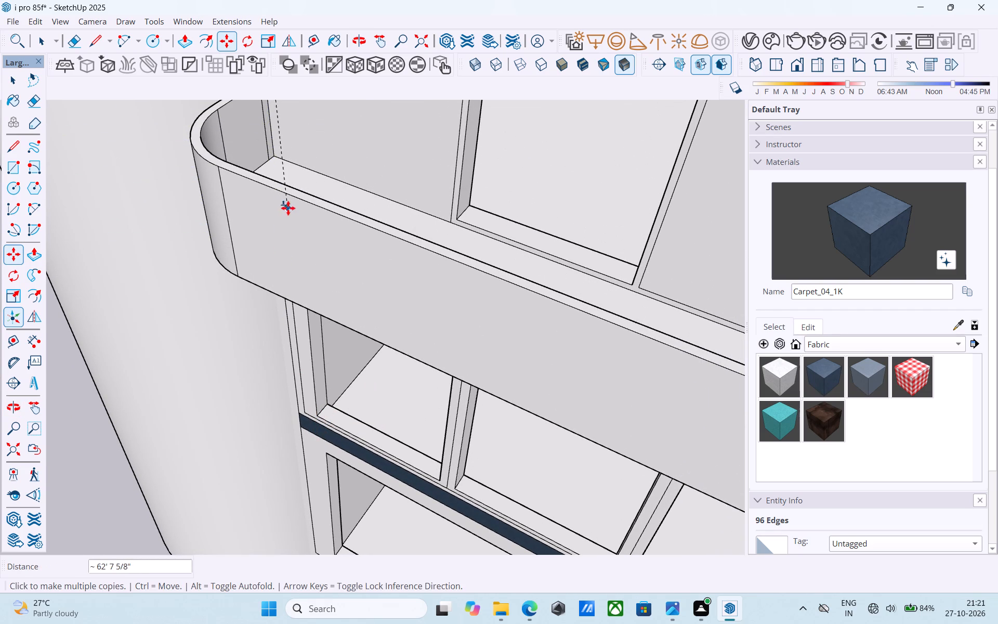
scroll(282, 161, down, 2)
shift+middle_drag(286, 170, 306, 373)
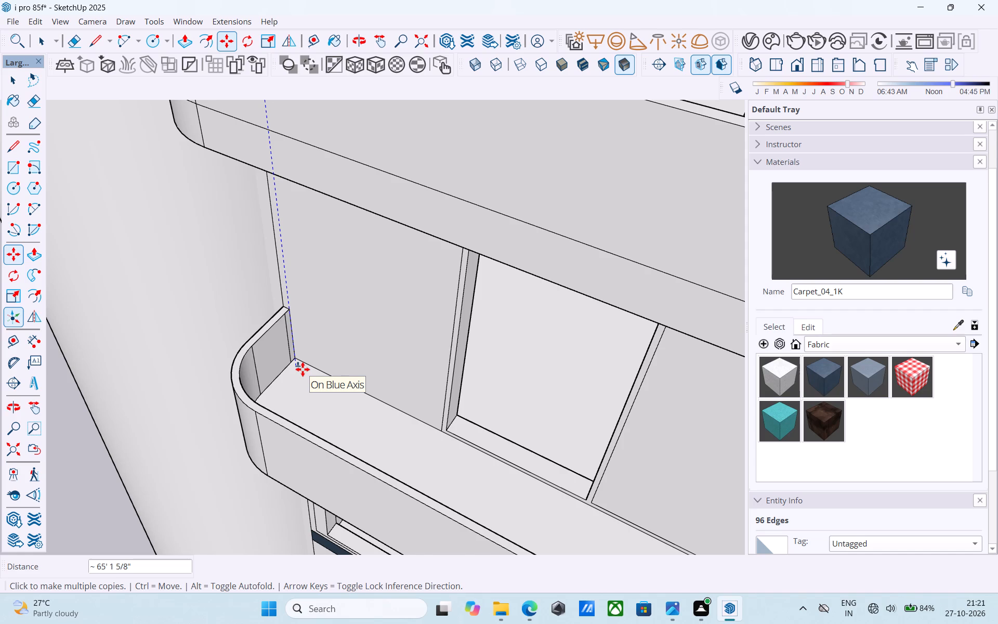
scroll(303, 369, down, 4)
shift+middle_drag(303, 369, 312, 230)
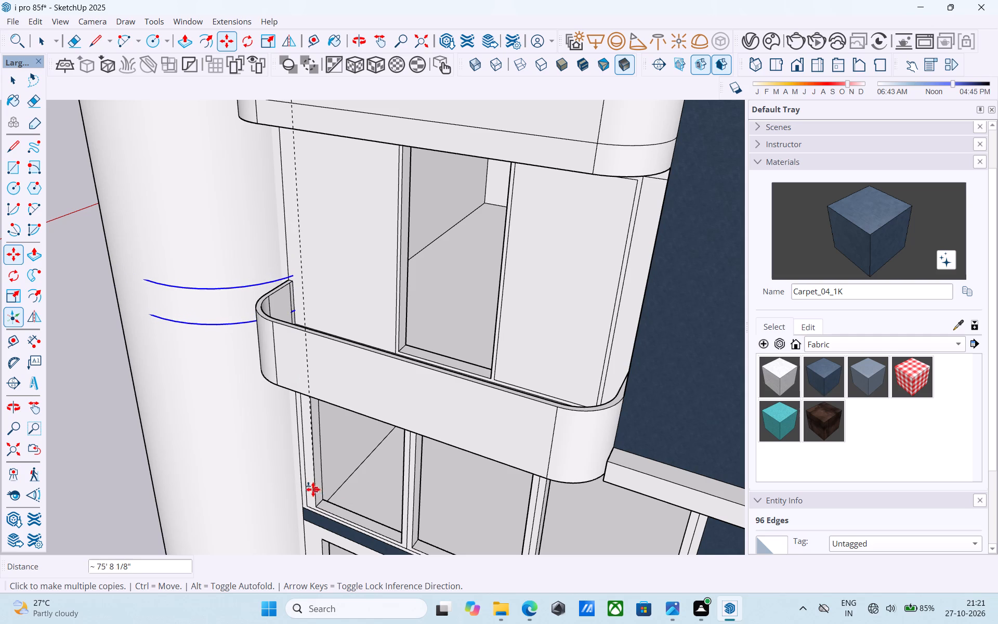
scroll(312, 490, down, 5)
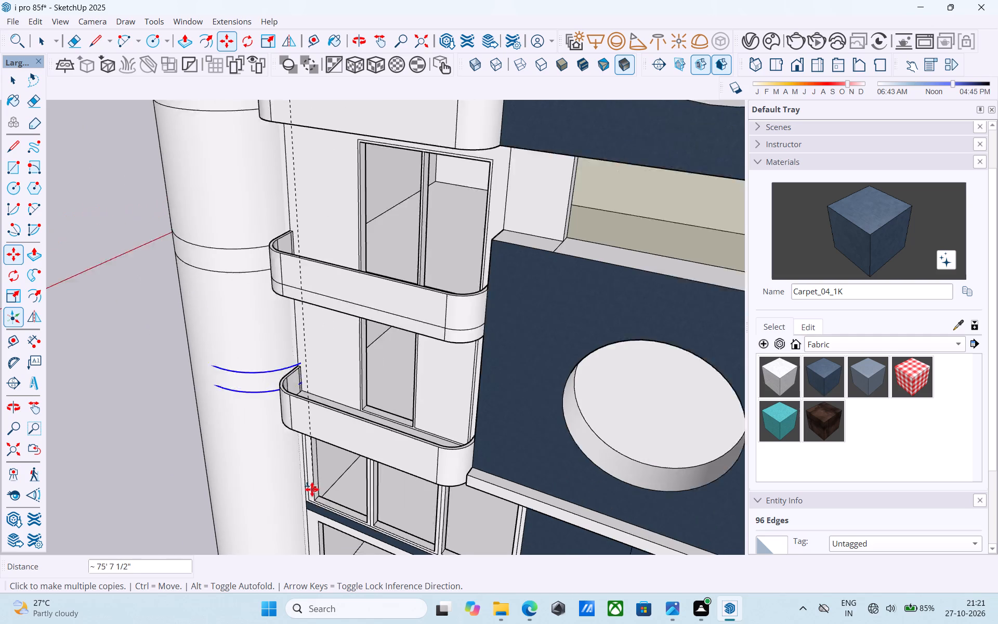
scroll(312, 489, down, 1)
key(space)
Copy the lowest pair of band arcs down one storey, from the second-lowest balcony's underside corner to the lowest balcony's underside corner.
scroll(306, 482, down, 2)
middle_drag(306, 482, 424, 469)
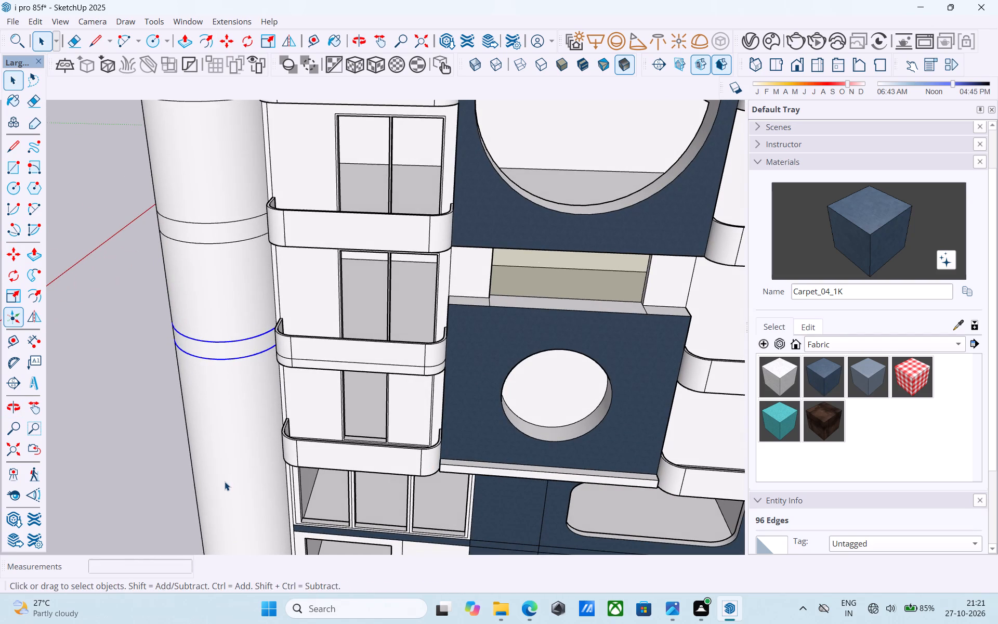
middle_drag(253, 408, 458, 280)
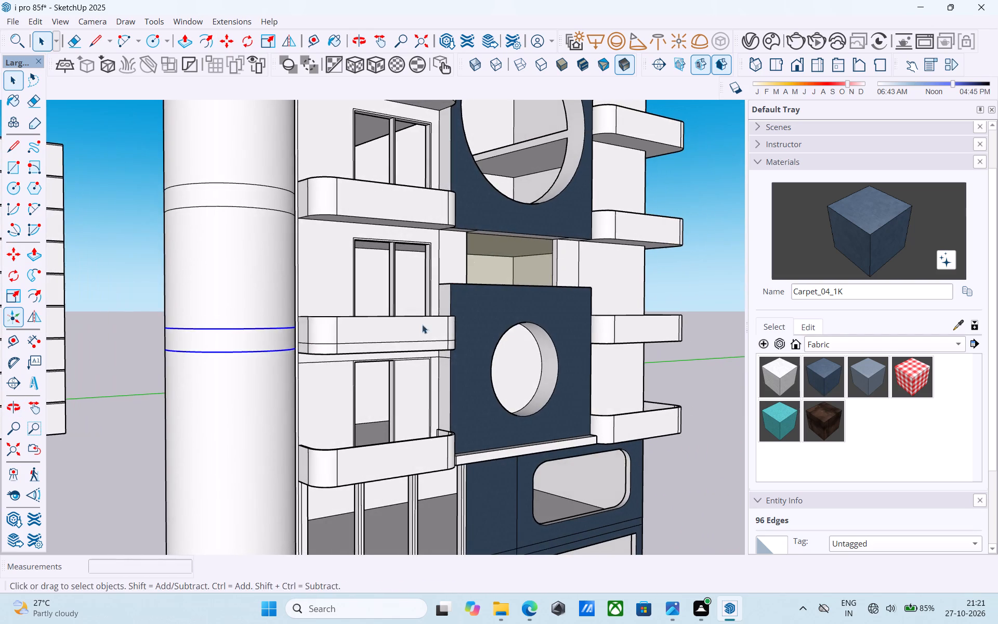
shift+middle_drag(378, 365, 346, 248)
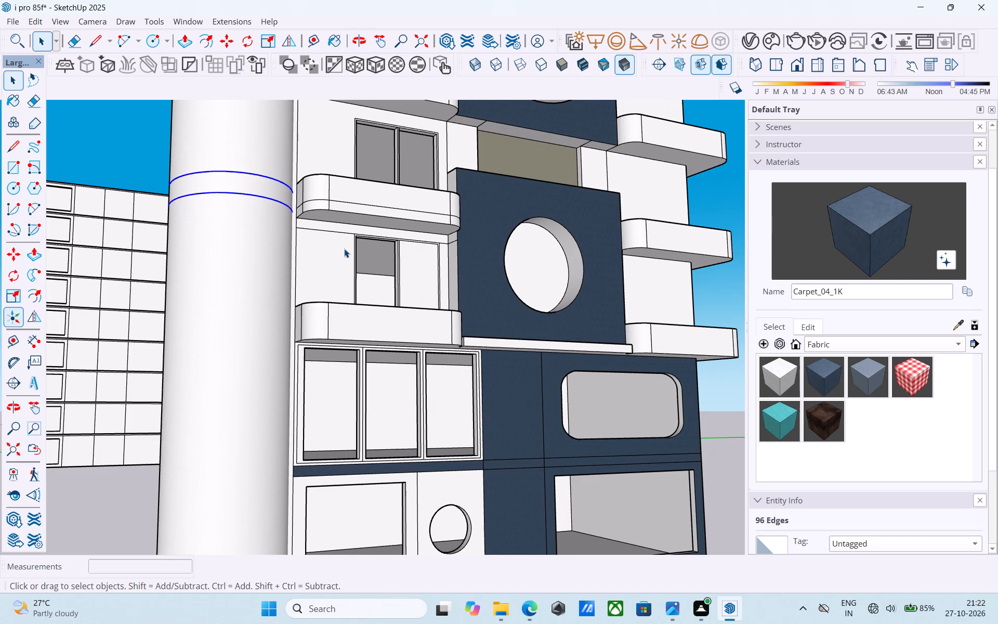
middle_drag(330, 252, 295, 258)
middle_drag(279, 235, 329, 263)
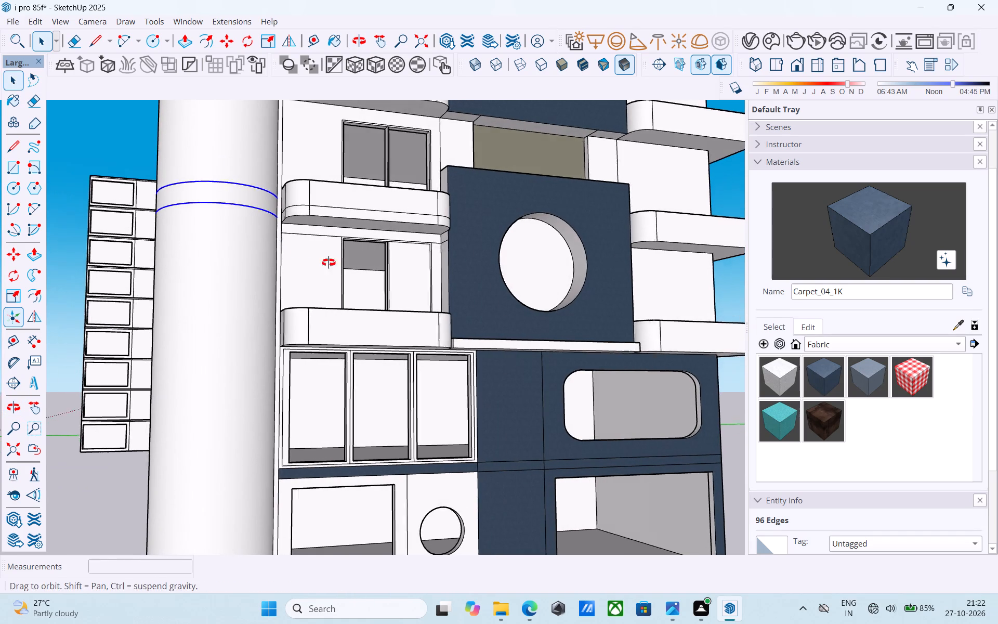
middle_drag(329, 263, 343, 269)
key(m)
scroll(306, 256, up, 6)
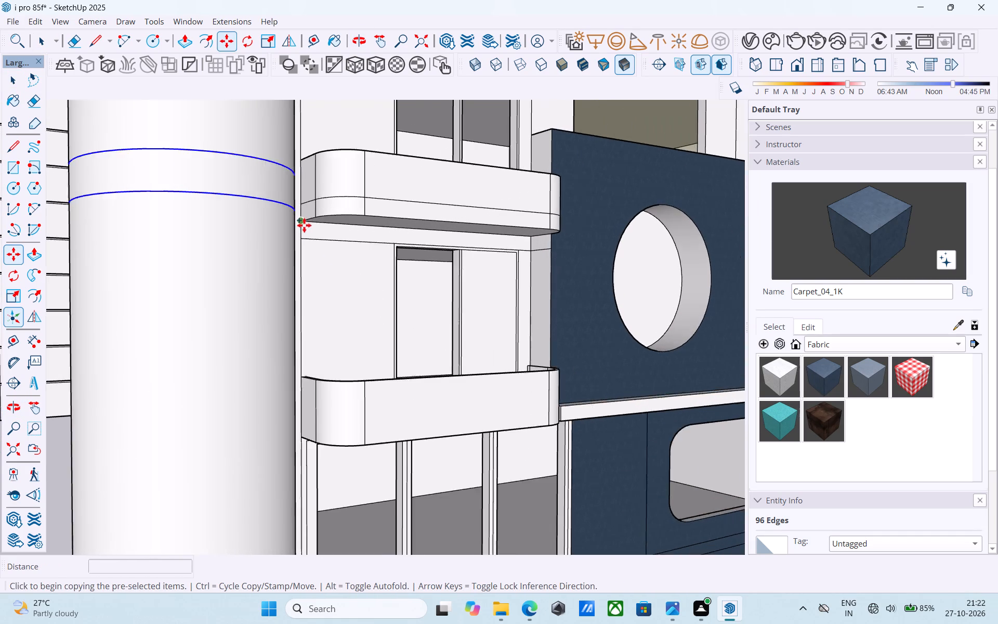
scroll(304, 225, up, 6)
click(300, 216)
scroll(313, 263, down, 5)
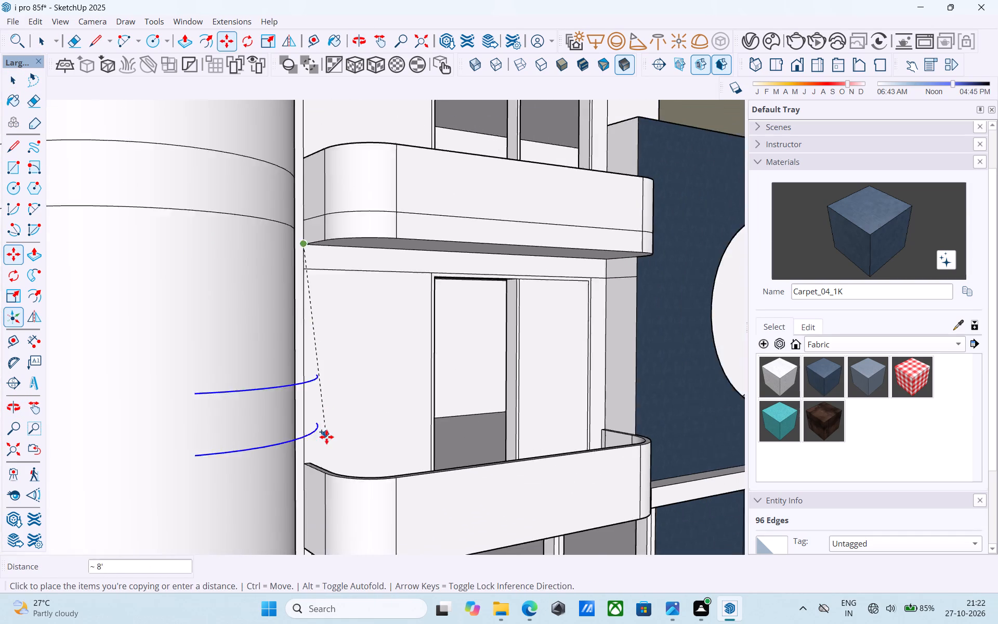
middle_drag(326, 437, 312, 211)
scroll(306, 340, up, 4)
scroll(270, 304, up, 8)
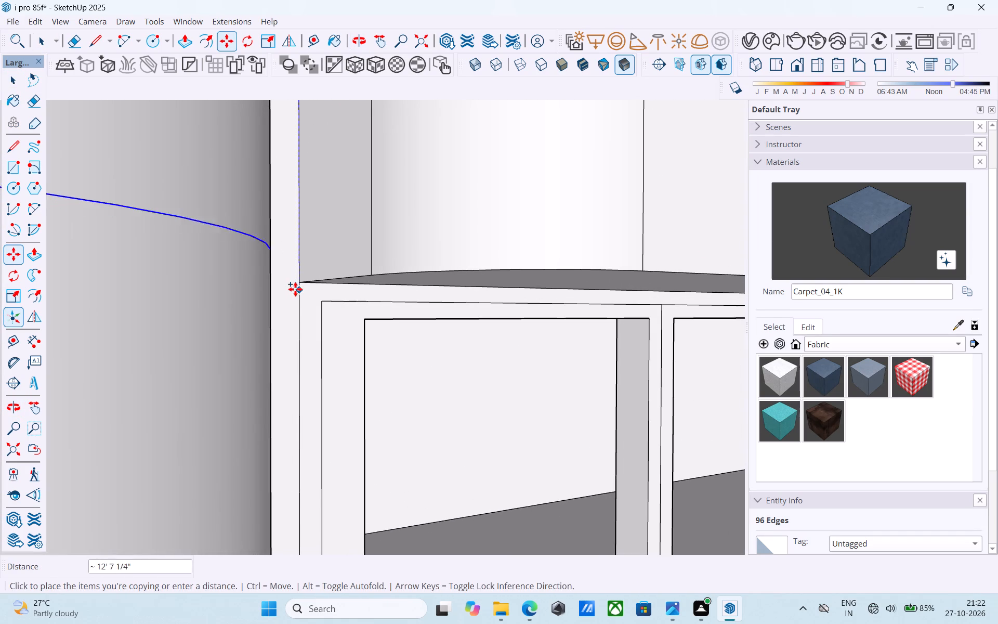
click(300, 282)
Copy the band arcs down from the lowest balcony's underside corner to the bottom edge of the dark blue strip under the three-pane window.
scroll(314, 197, down, 19)
middle_drag(310, 232, 294, 279)
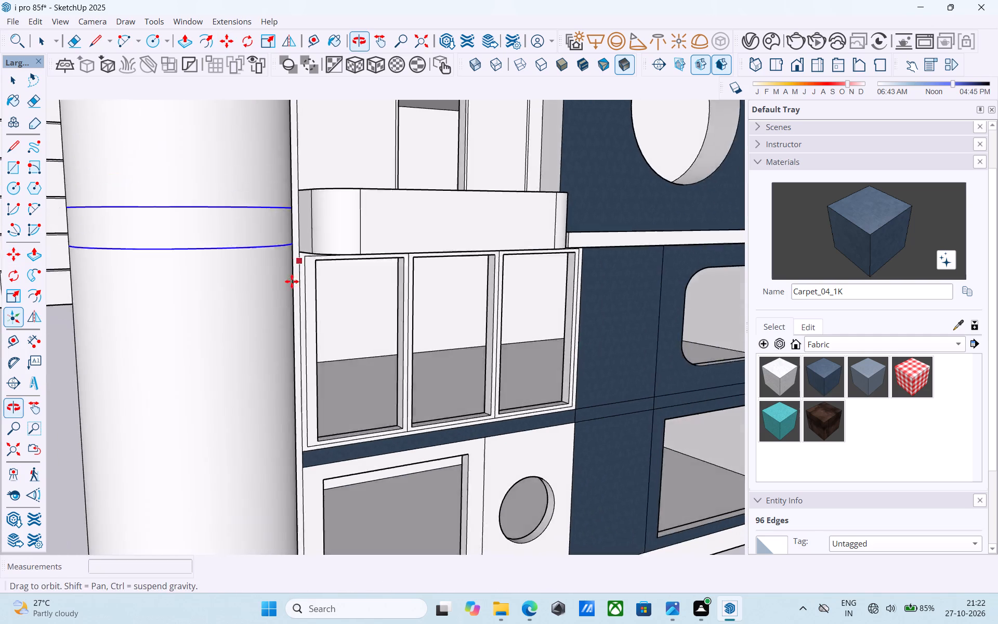
scroll(292, 281, down, 14)
middle_drag(292, 282, 277, 280)
scroll(277, 280, up, 4)
middle_drag(278, 281, 202, 262)
scroll(272, 288, up, 8)
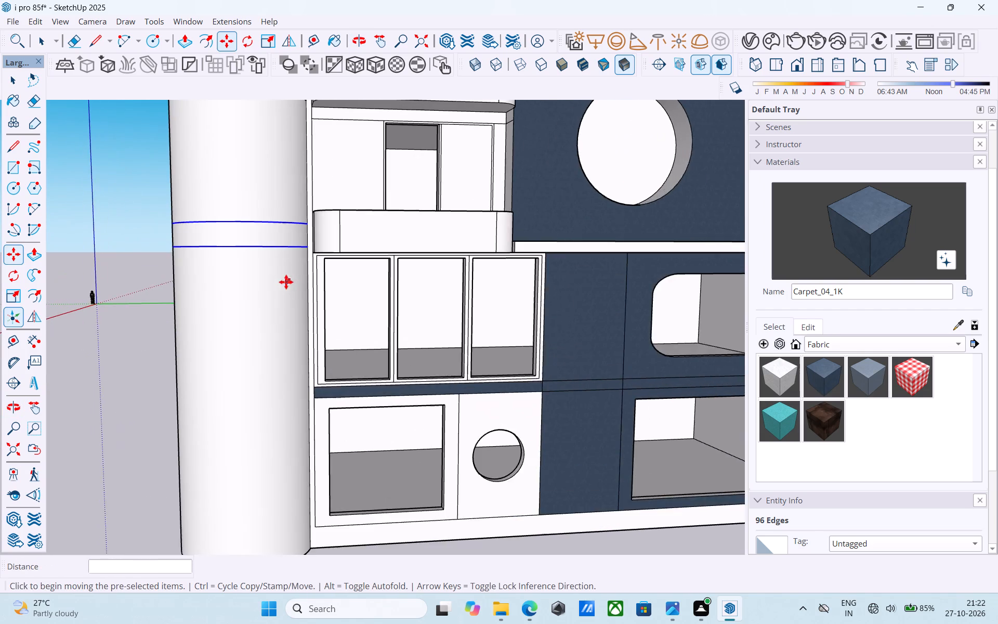
scroll(305, 289, up, 9)
middle_drag(313, 284, 393, 291)
key(m)
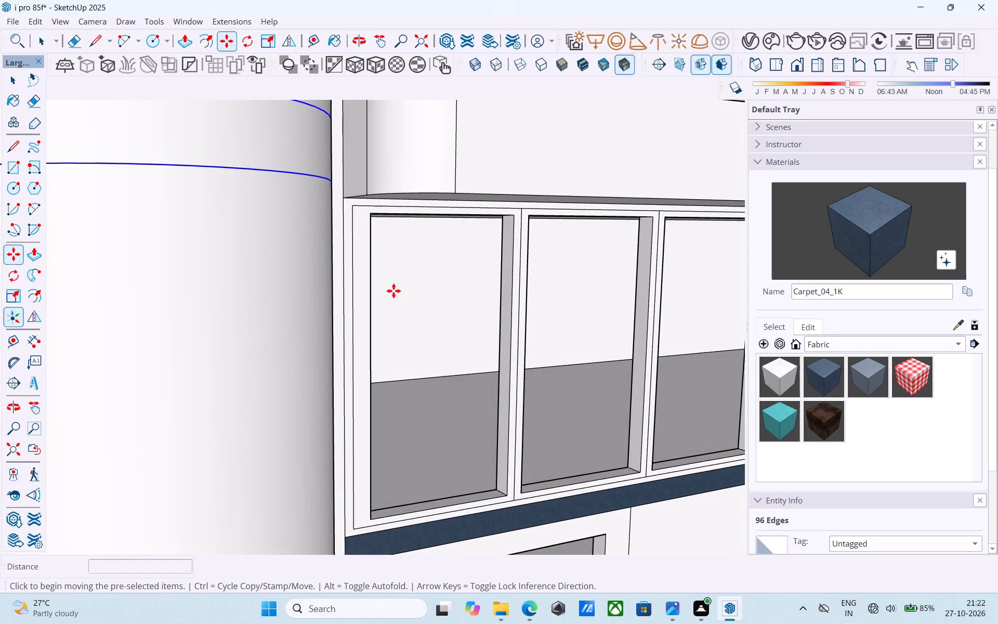
click(344, 202)
scroll(353, 324, down, 4)
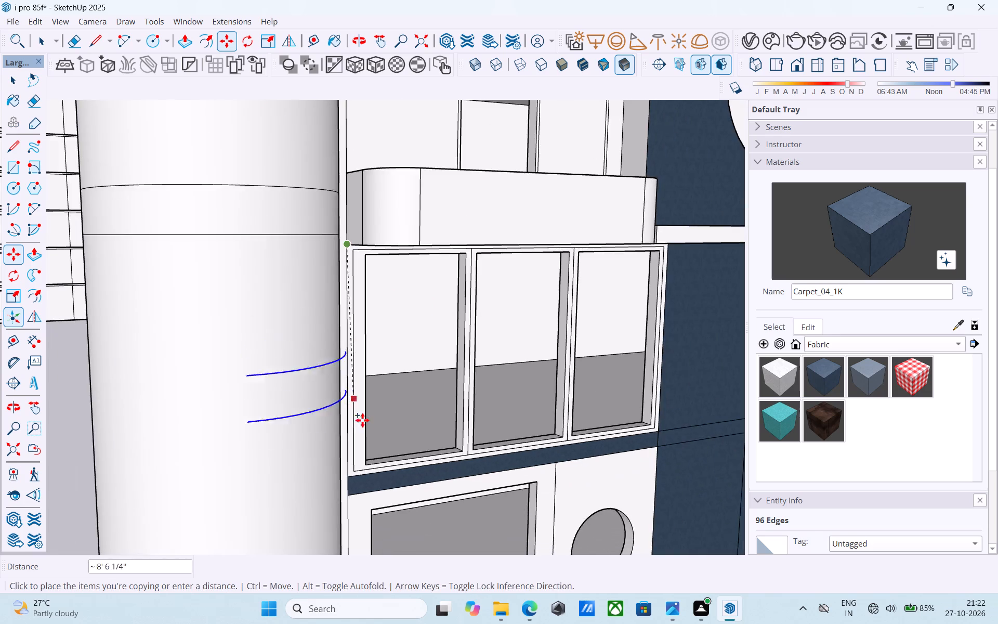
shift+middle_drag(365, 433, 322, 209)
shift+scroll(365, 433, down, 1)
scroll(317, 230, up, 11)
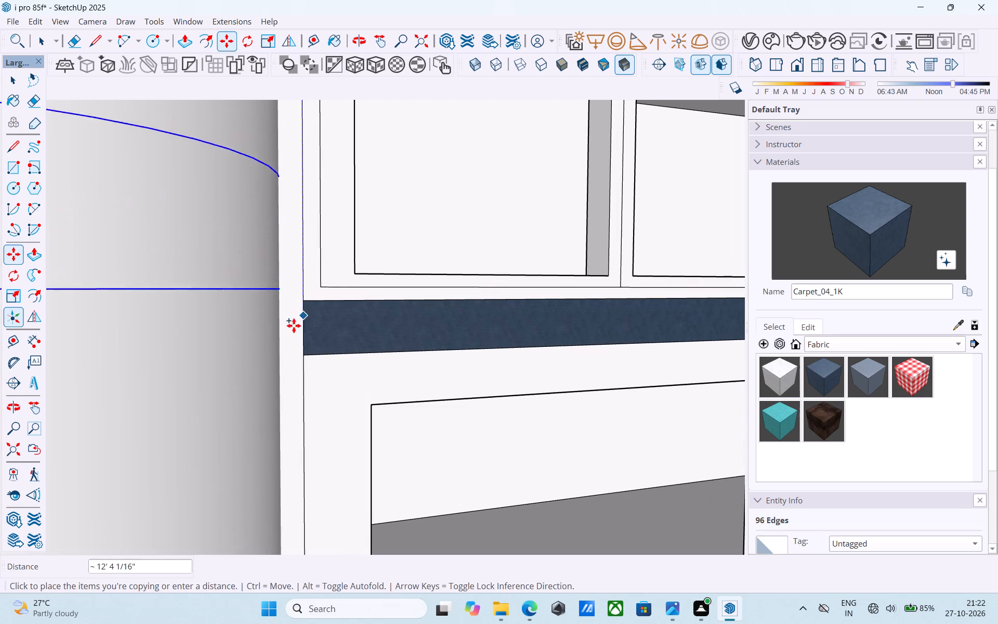
click(303, 355)
Examine the column's bands from the base up to the whole tower, checking their alignment with the balconies.
scroll(303, 355, down, 16)
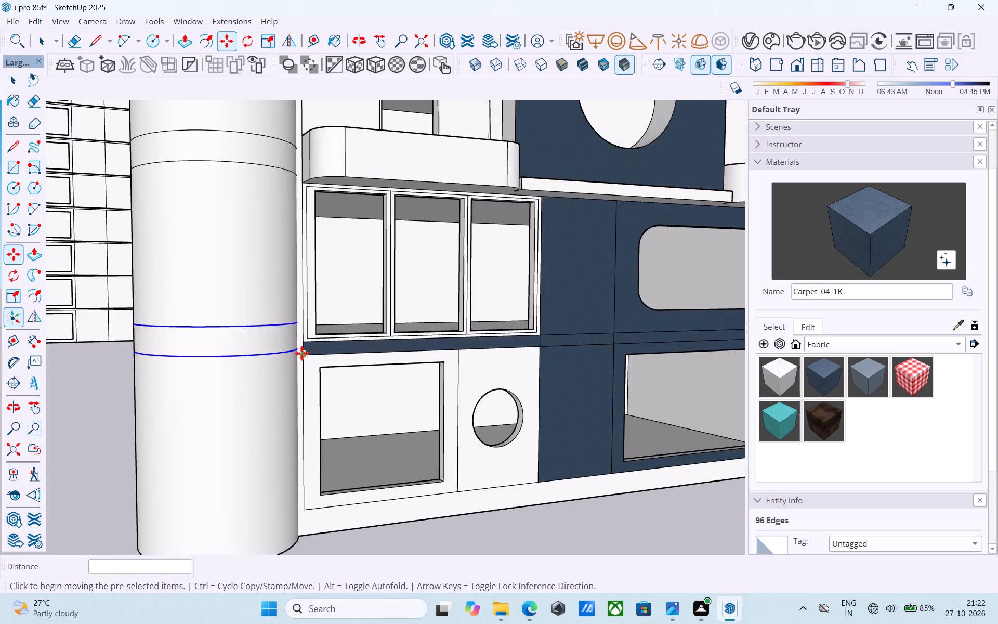
scroll(301, 353, down, 2)
middle_drag(301, 353, 195, 404)
shift+middle_drag(304, 337, 172, 389)
scroll(186, 359, down, 2)
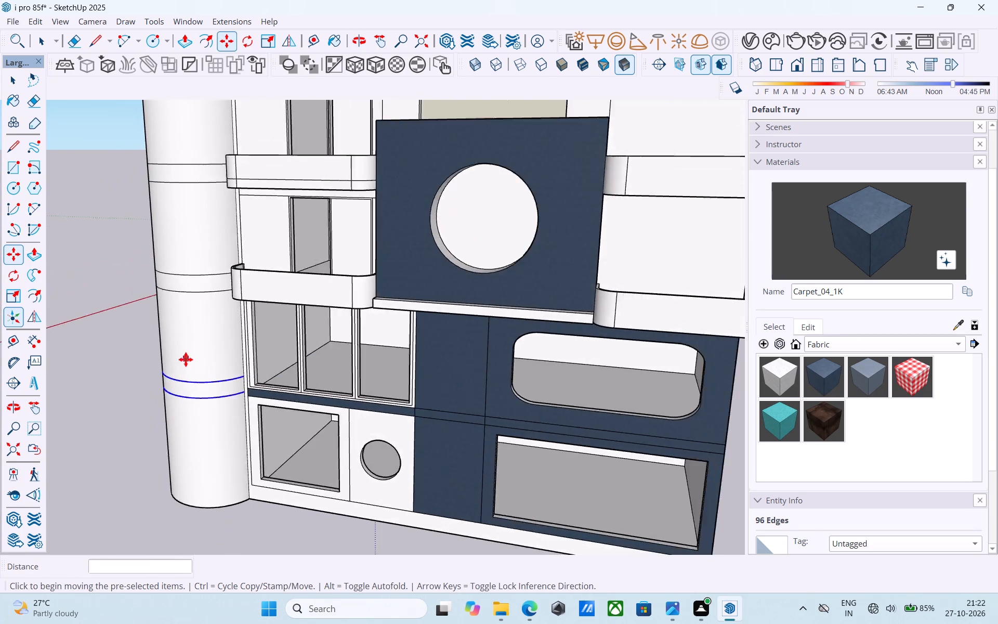
scroll(186, 359, down, 7)
shift+middle_drag(226, 346, 333, 413)
middle_drag(294, 331, 342, 462)
scroll(319, 384, down, 5)
middle_drag(304, 388, 310, 399)
key(space)
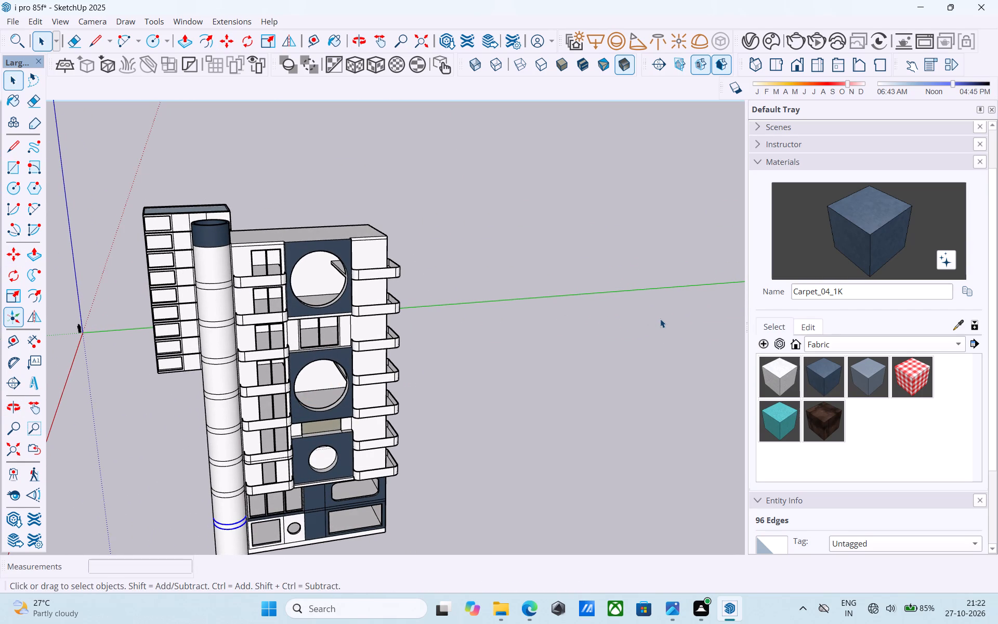
Save the tower model.
key(ctrl+s)
middle_drag(469, 349, 375, 277)
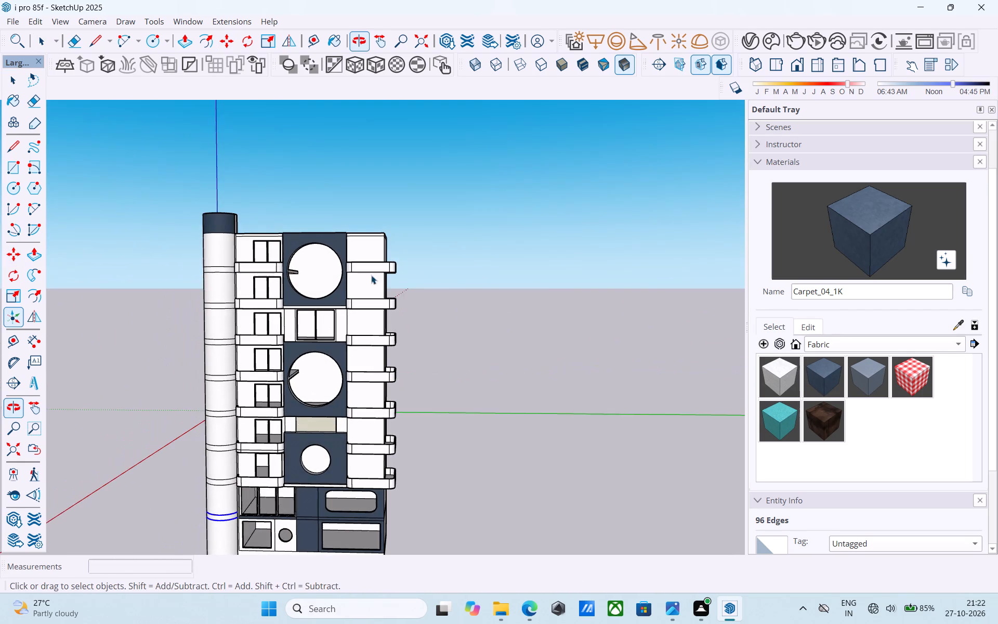
Paint the outer surface of the round column below its dark blue cap with the Glass_Basic_01 material.
click(833, 347)
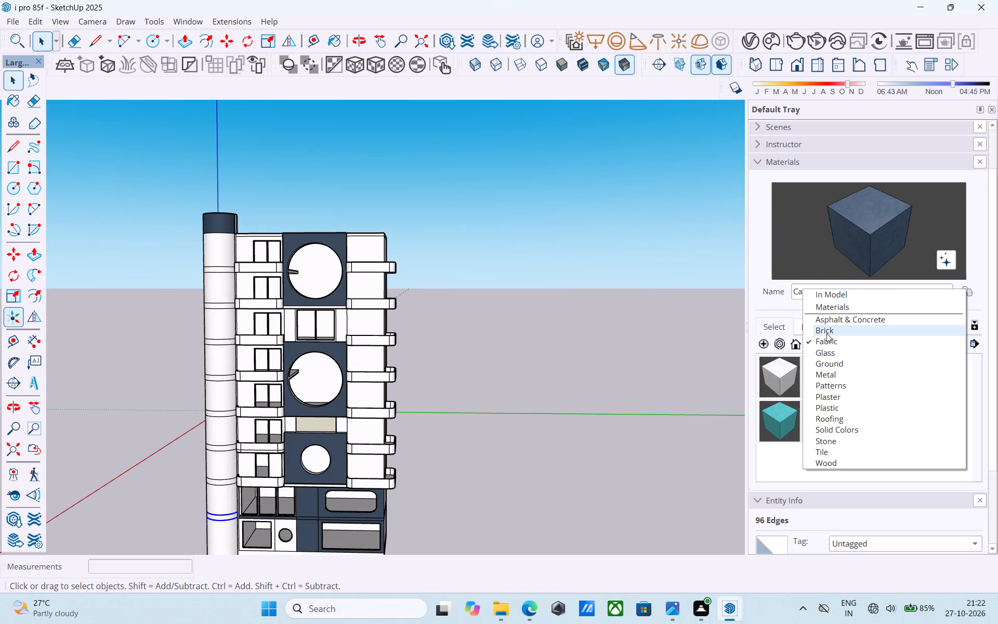
click(830, 354)
click(780, 374)
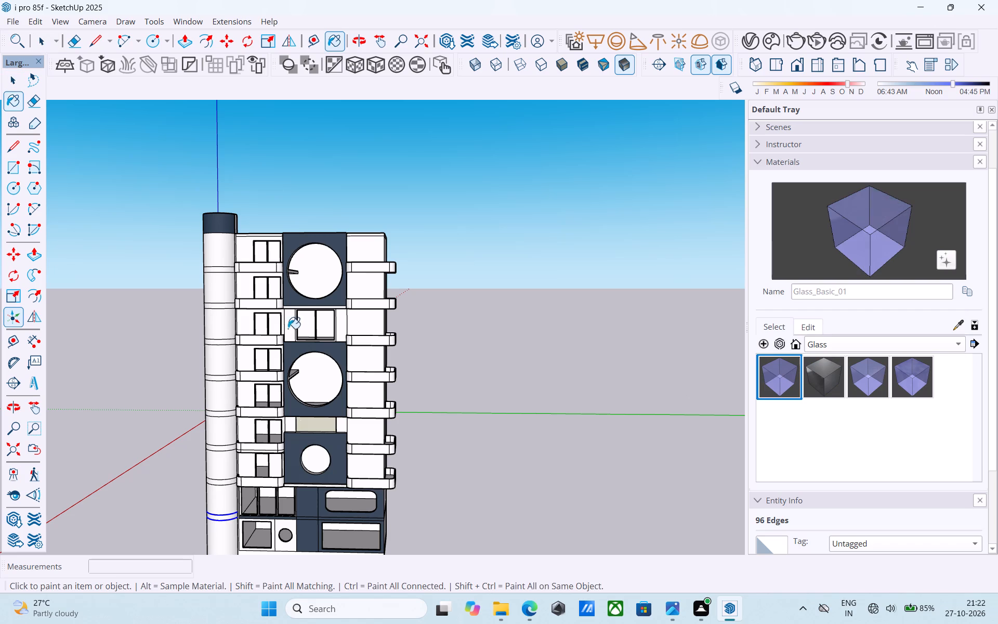
scroll(243, 289, up, 3)
click(209, 242)
scroll(208, 281, up, 5)
middle_drag(206, 294, 528, 585)
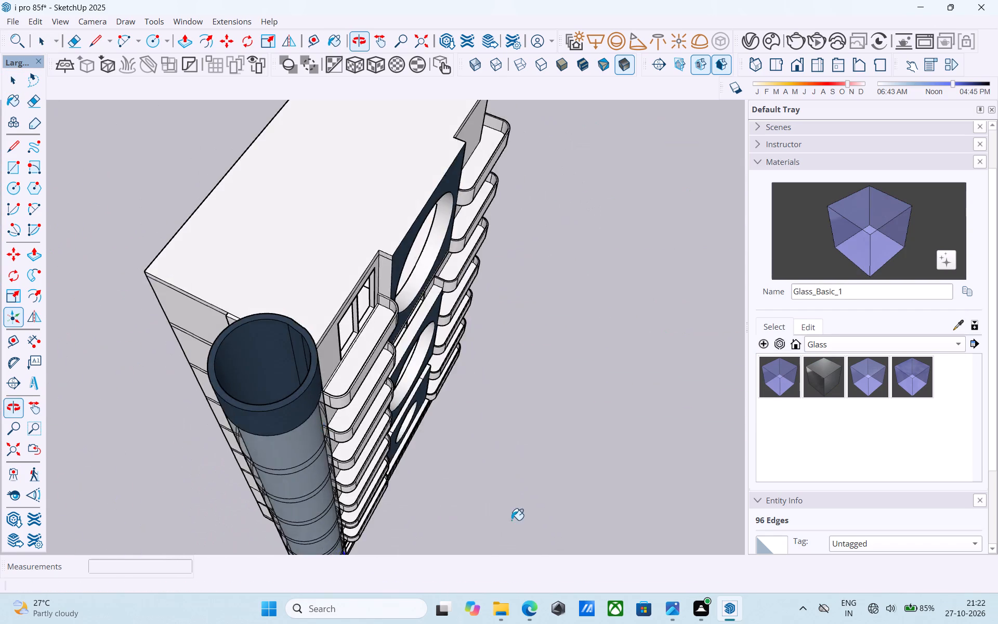
Paint the inner wall faces of the hollow column with the same glass material.
middle_drag(298, 427, 491, 487)
scroll(467, 476, up, 4)
click(460, 469)
middle_drag(409, 458, 166, 263)
scroll(240, 323, down, 4)
middle_drag(271, 359, 553, 584)
scroll(480, 510, up, 9)
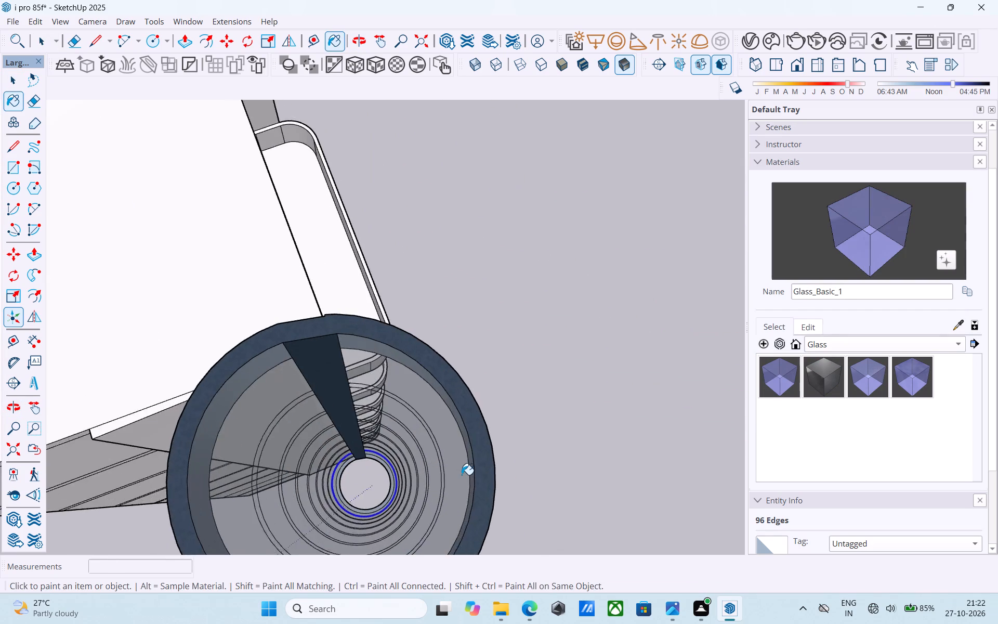
scroll(462, 475, up, 2)
middle_drag(490, 478, 345, 456)
scroll(442, 481, up, 4)
middle_drag(416, 482, 431, 485)
scroll(431, 485, down, 11)
scroll(381, 452, up, 4)
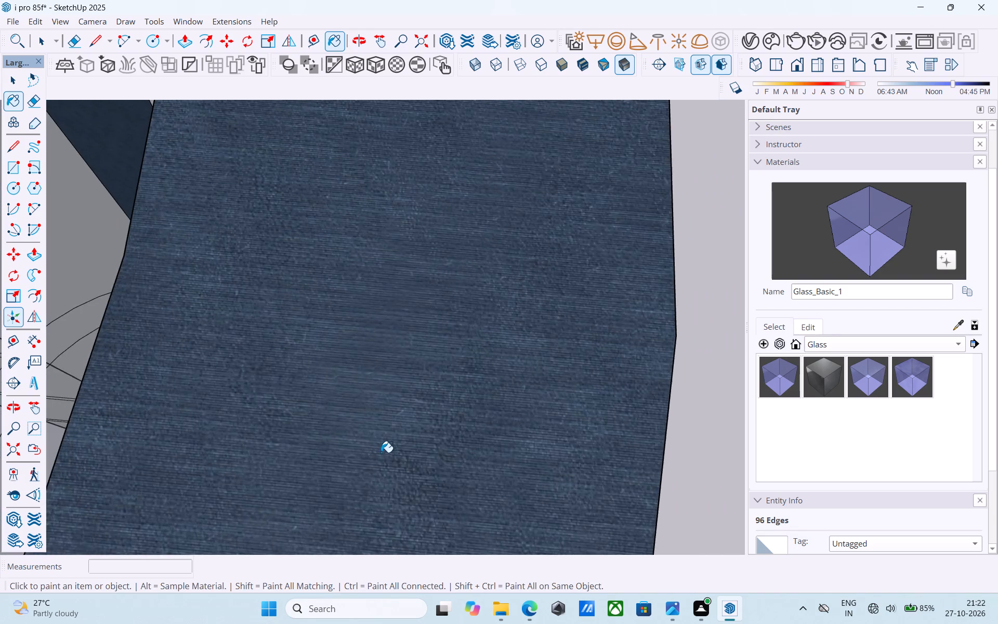
scroll(381, 452, up, 20)
scroll(381, 452, up, 13)
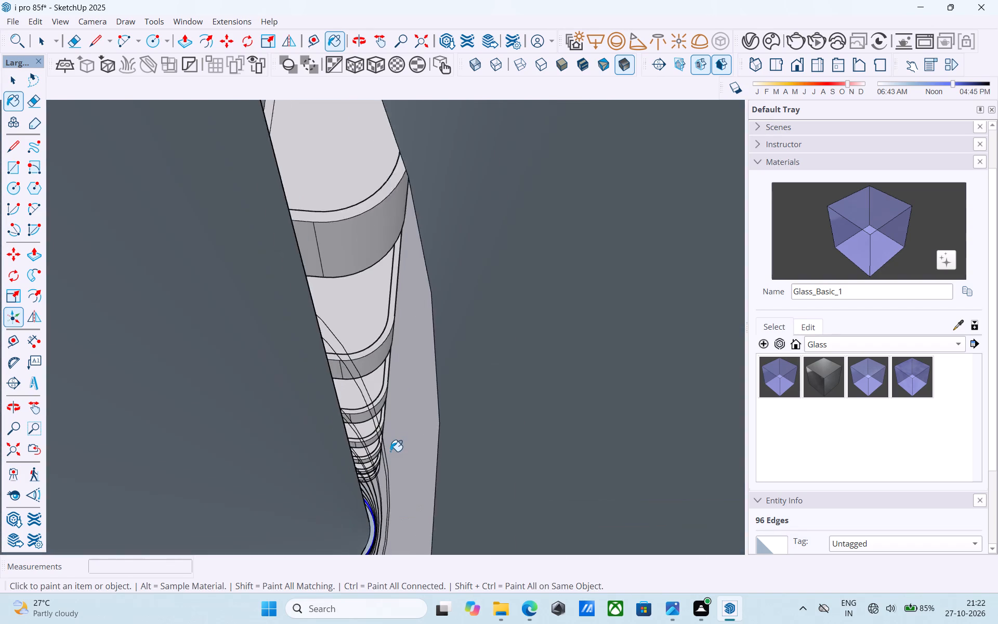
scroll(390, 451, up, 4)
click(283, 457)
click(482, 440)
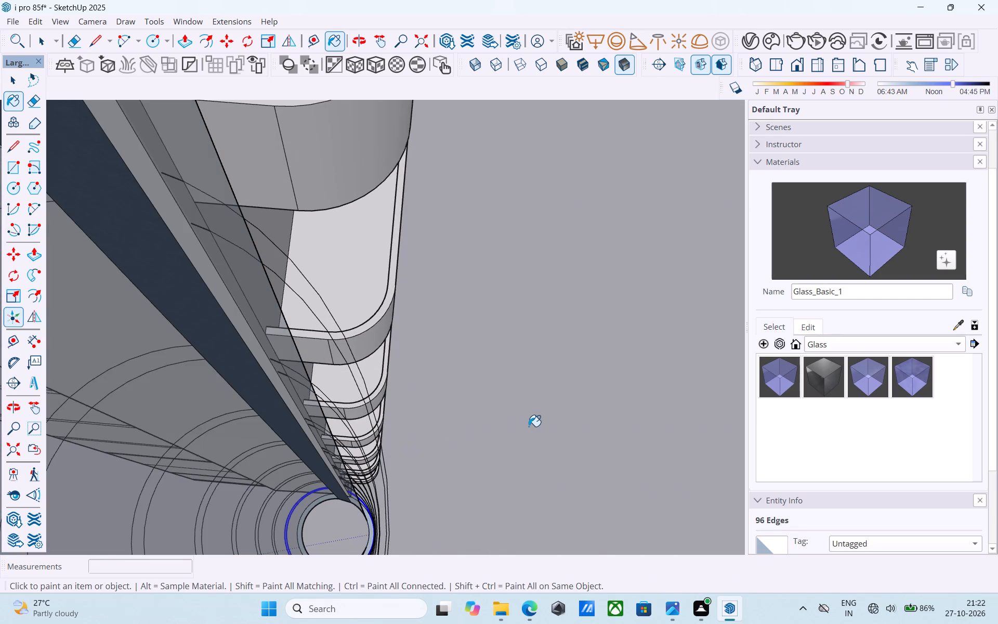
click(530, 425)
middle_drag(440, 428, 423, 402)
click(122, 365)
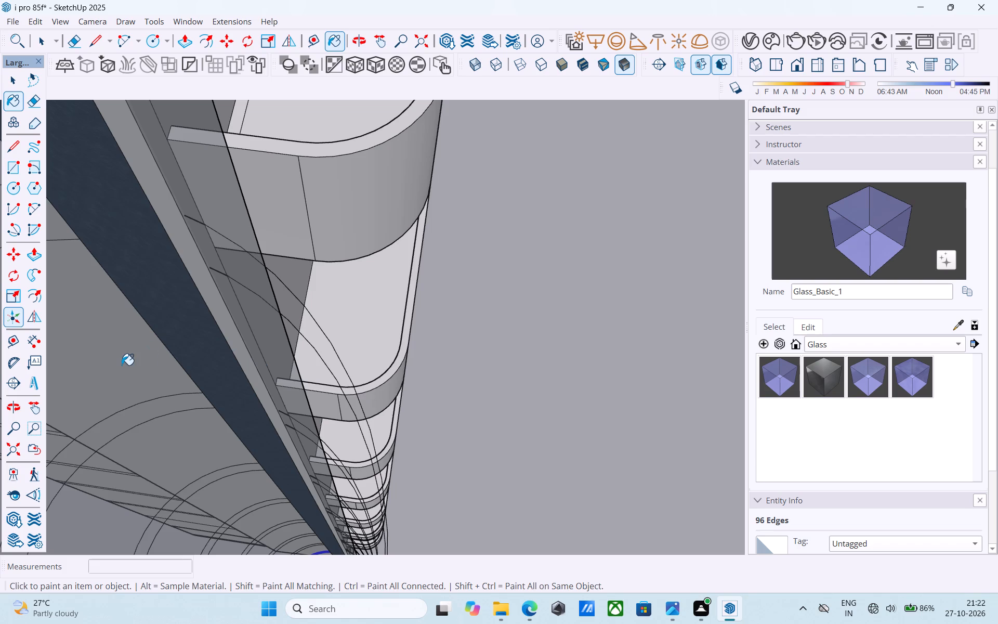
Examine the glass column from the side, back and front alongside the whole tower.
middle_drag(434, 367, 202, 322)
scroll(202, 322, down, 20)
scroll(202, 322, down, 5)
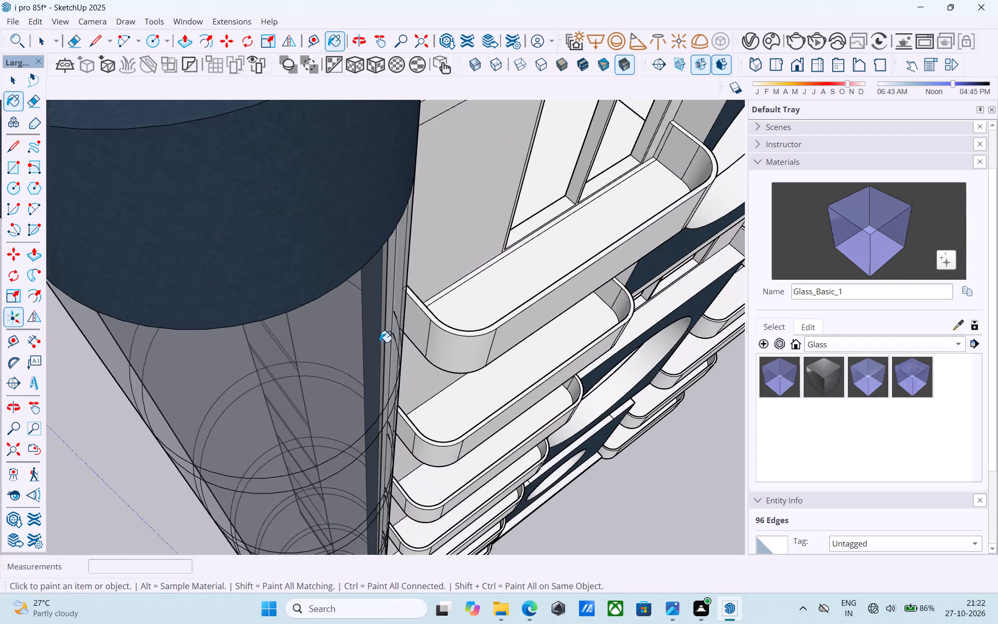
scroll(379, 342, down, 5)
middle_drag(390, 404, 334, 287)
scroll(330, 285, down, 14)
middle_drag(347, 377, 270, 209)
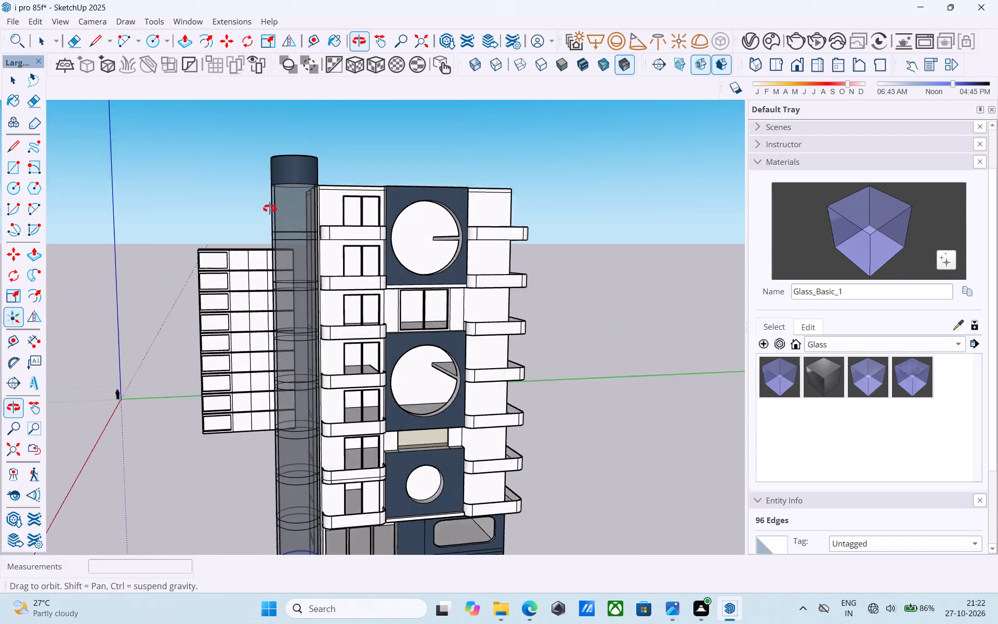
middle_drag(270, 209, 265, 204)
middle_drag(322, 289, 625, 339)
middle_drag(398, 324, 520, 326)
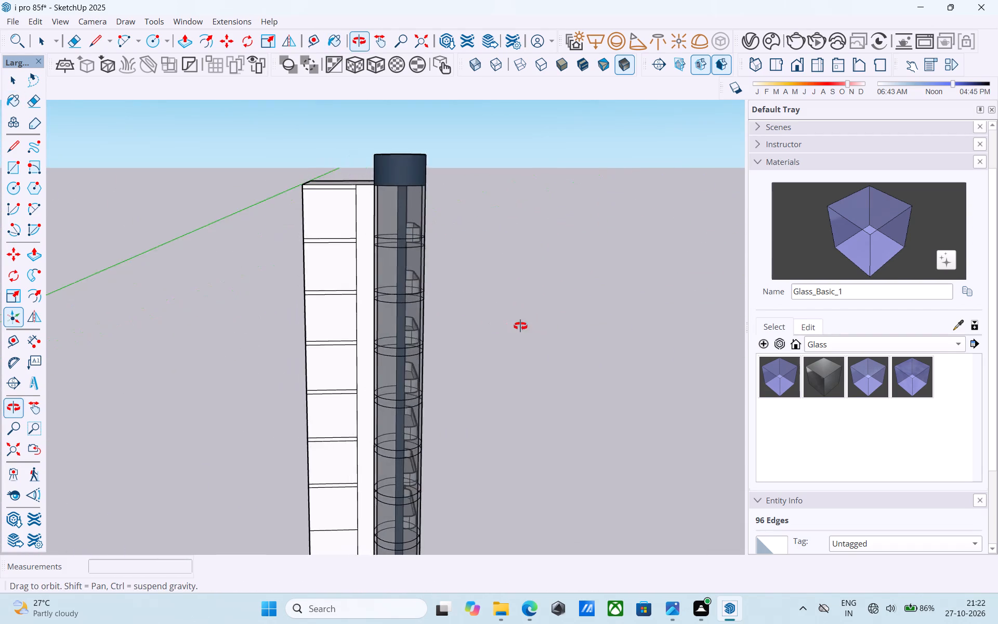
middle_drag(520, 326, 92, 346)
scroll(281, 347, down, 4)
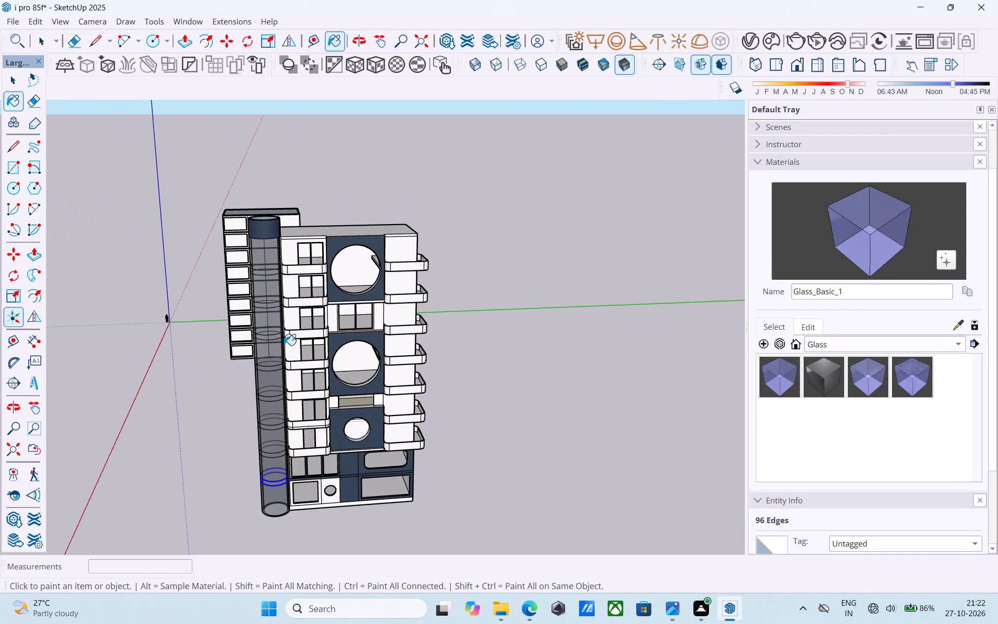
scroll(284, 372, down, 4)
Close the column's hollow base with a face by drawing a line across its inner ring and erasing that line.
middle_drag(286, 374, 339, 185)
middle_drag(242, 452, 340, 230)
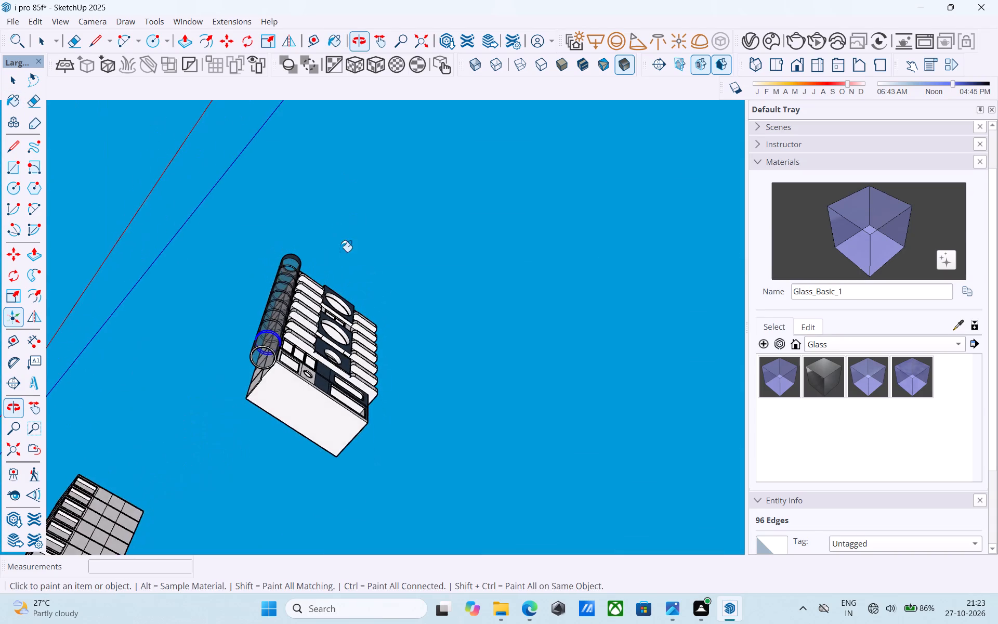
scroll(268, 348, up, 16)
key(space)
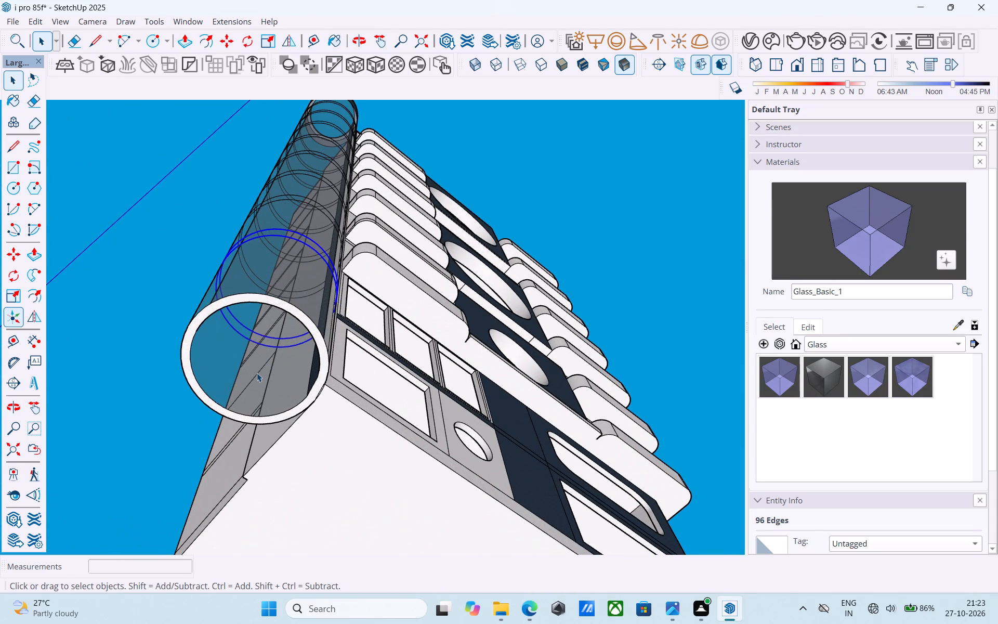
text(l)
scroll(241, 324, up, 4)
click(231, 293)
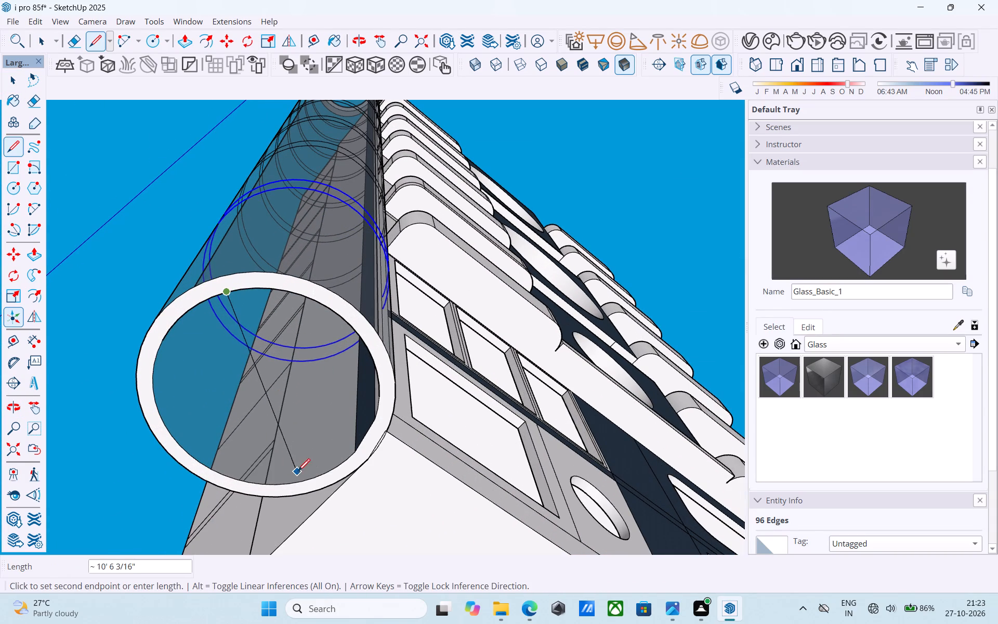
click(313, 479)
key(e)
drag(301, 417, 267, 407)
key(space)
click(267, 401)
middle_drag(267, 401, 269, 432)
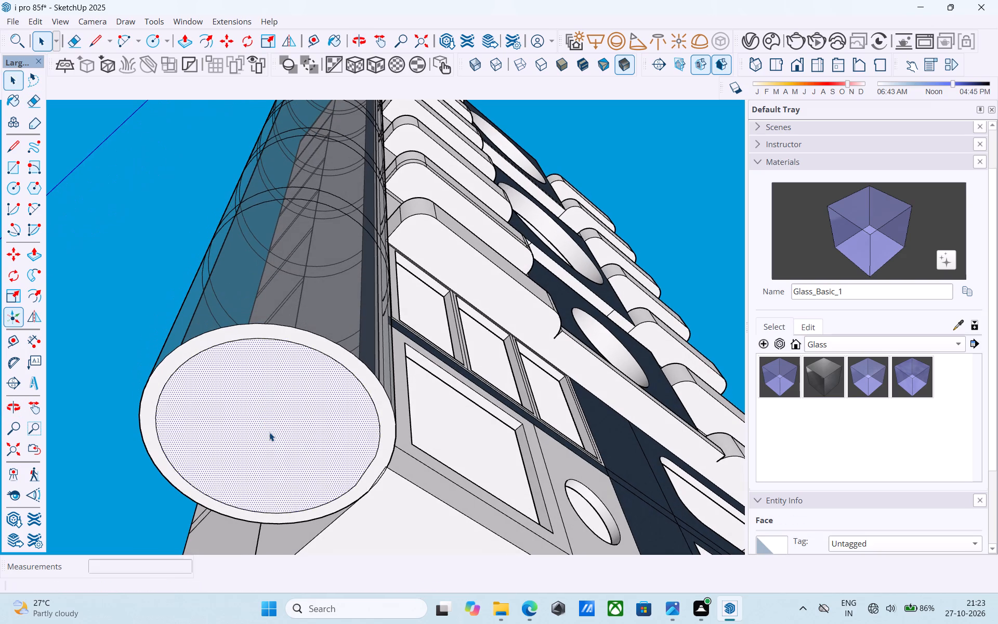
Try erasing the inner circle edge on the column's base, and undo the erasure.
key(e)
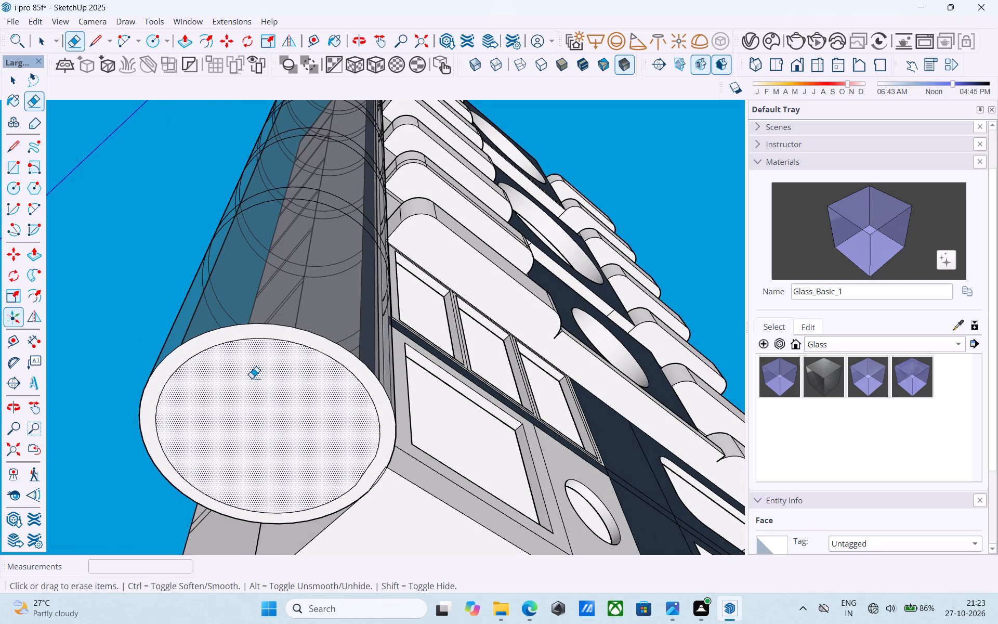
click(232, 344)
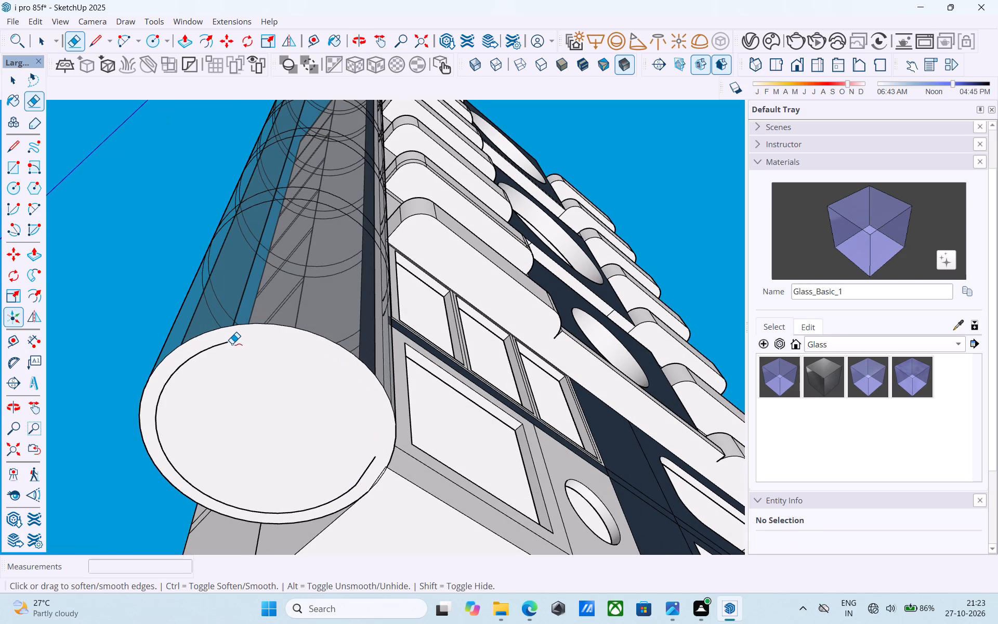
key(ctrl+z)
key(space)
Save the tower model.
key(ctrl+s)
key(space)
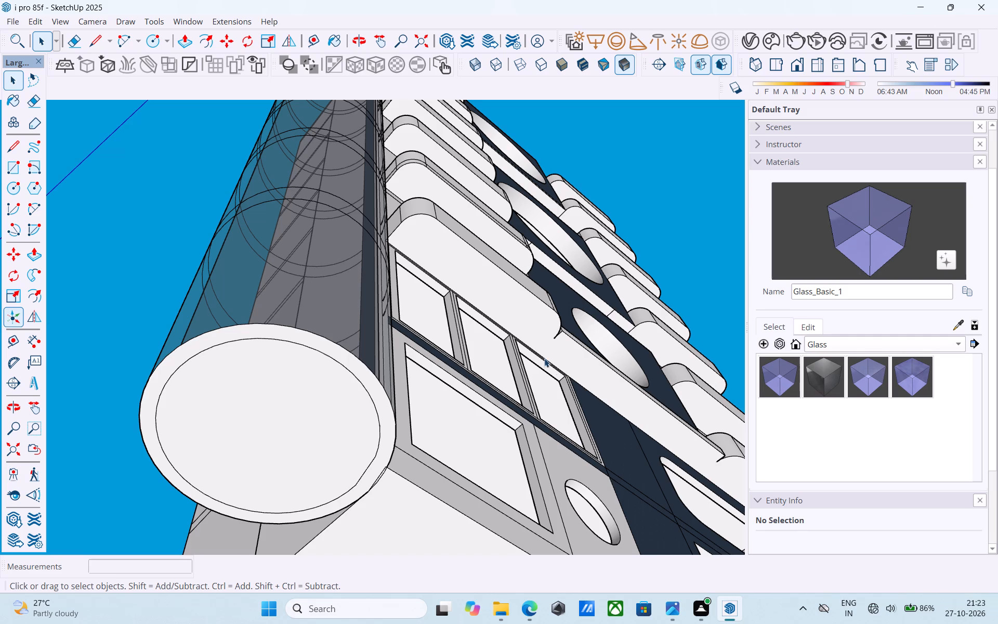
Darken the Glass_Basic_1 material and shift its colour to a saturated deep blue using the colour wheel.
scroll(526, 337, down, 2)
middle_drag(526, 337, 456, 602)
scroll(467, 391, down, 16)
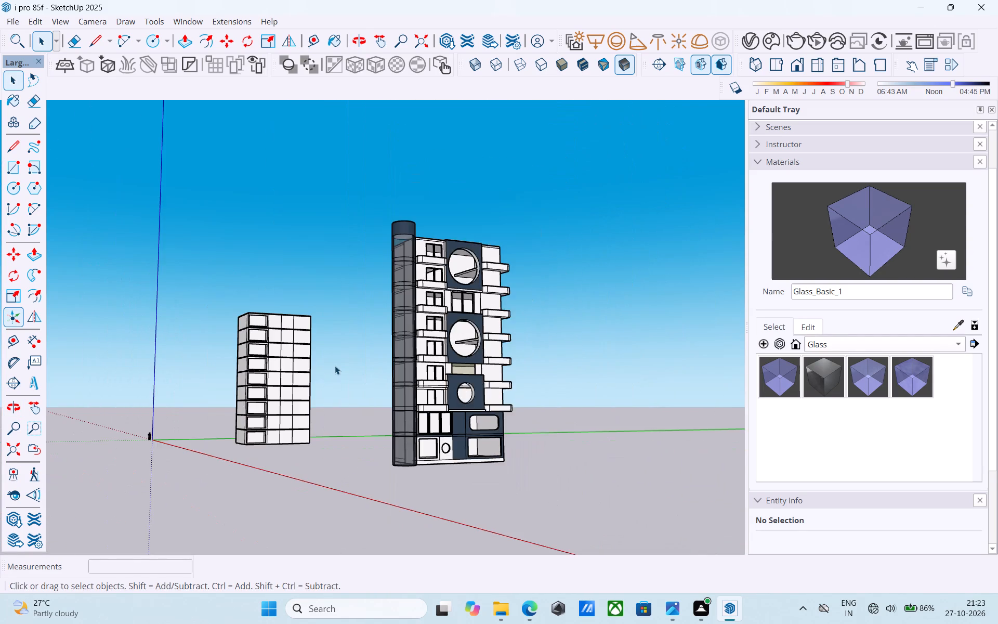
middle_drag(395, 342, 348, 357)
middle_drag(436, 298, 424, 305)
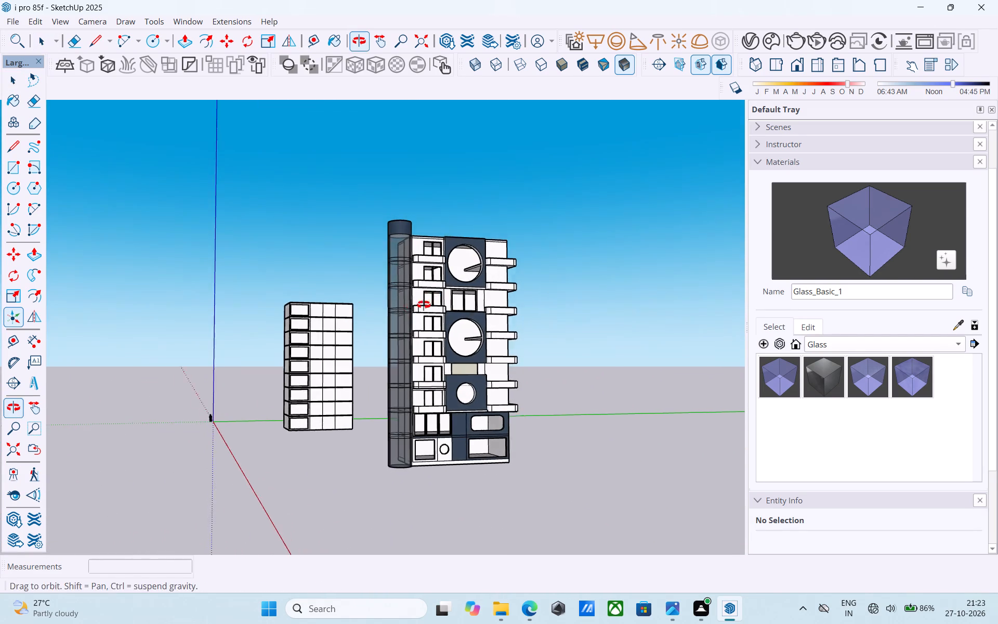
middle_drag(424, 305, 379, 313)
click(806, 323)
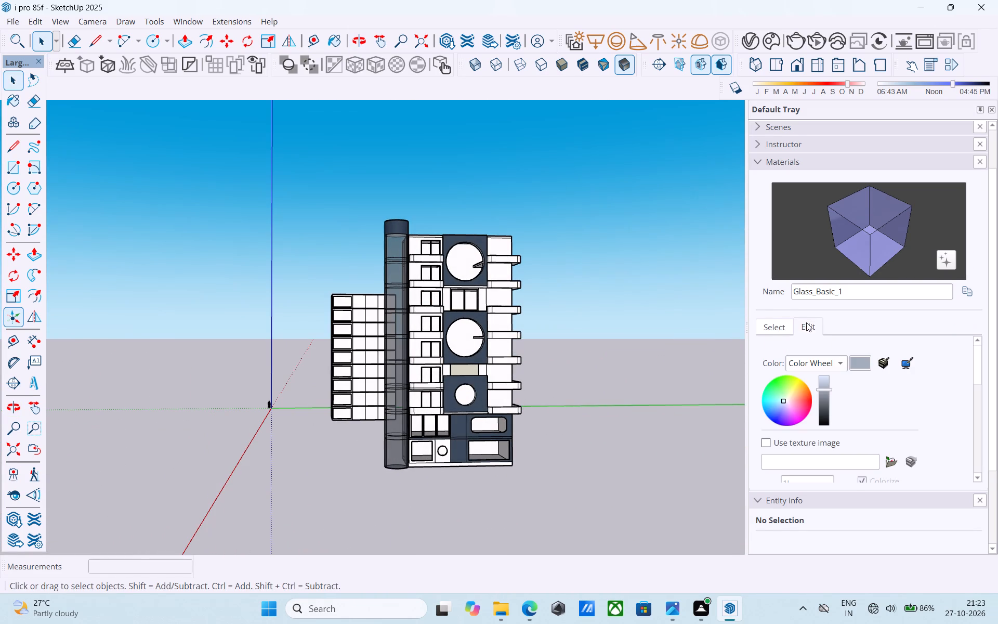
drag(821, 389, 823, 370)
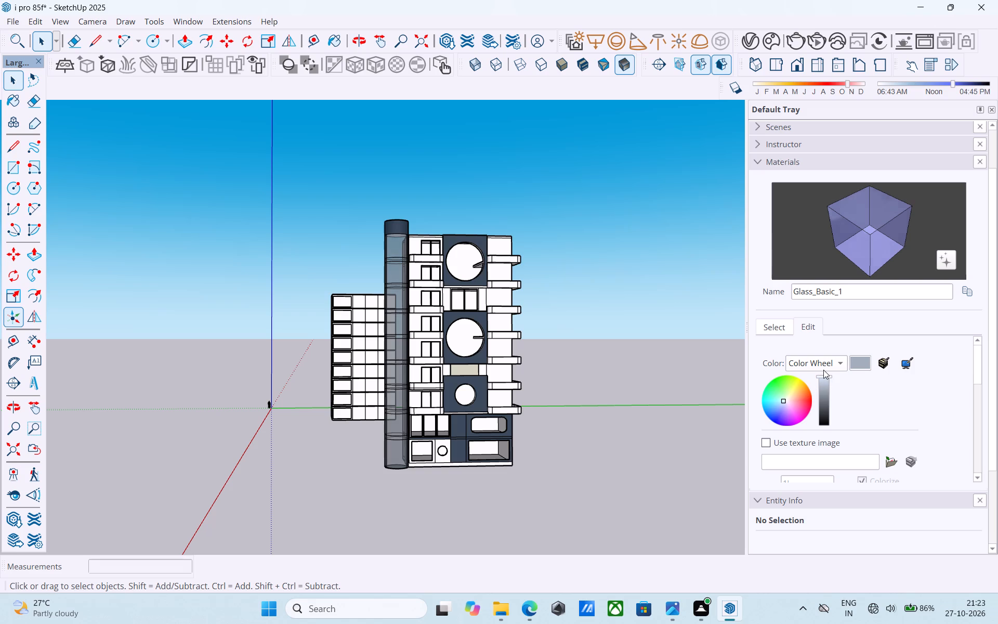
drag(823, 370, 832, 407)
scroll(529, 288, up, 4)
scroll(529, 288, down, 2)
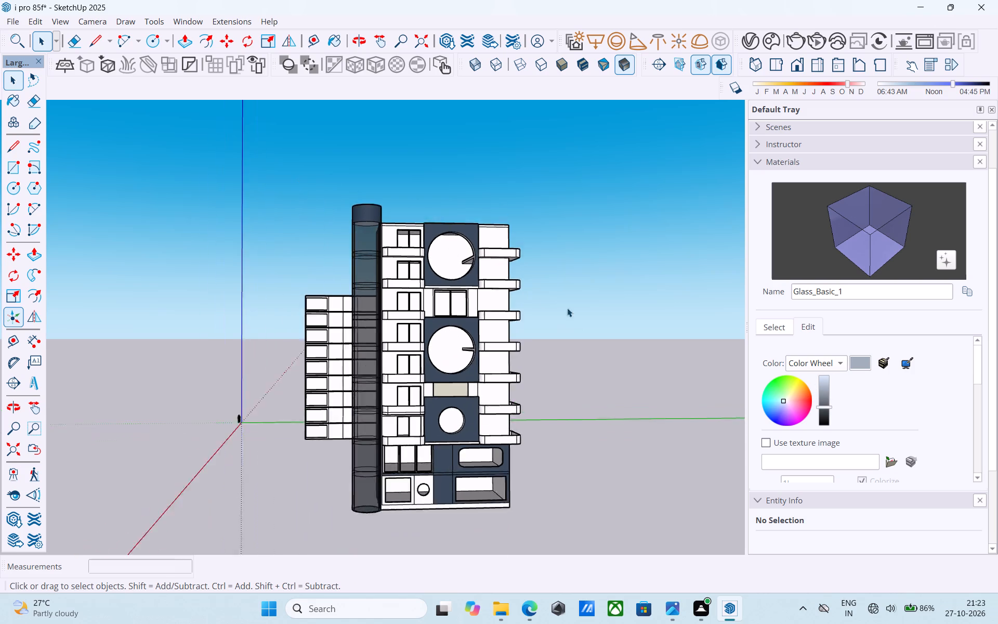
scroll(567, 308, down, 1)
middle_click(586, 314)
drag(780, 399, 761, 414)
Examine the recoloured glass column from above, from the front and at an angle.
middle_drag(502, 369, 448, 378)
scroll(409, 340, up, 8)
middle_drag(380, 322, 359, 454)
scroll(358, 455, down, 5)
middle_drag(356, 457, 404, 269)
scroll(393, 282, down, 4)
middle_drag(389, 289, 385, 367)
scroll(386, 366, up, 5)
scroll(383, 342, down, 5)
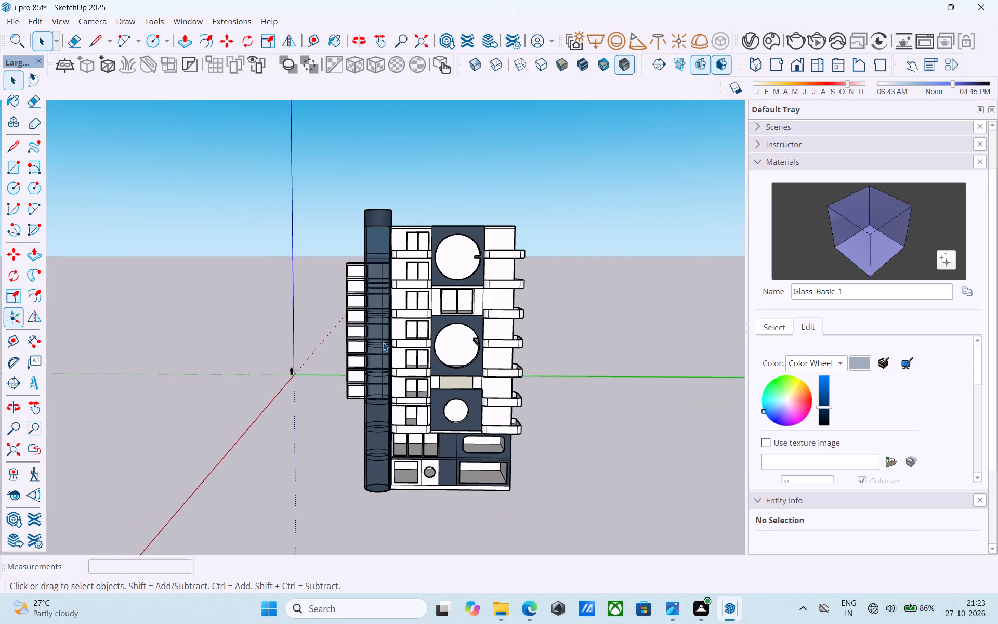
scroll(383, 342, up, 5)
middle_drag(387, 344, 464, 347)
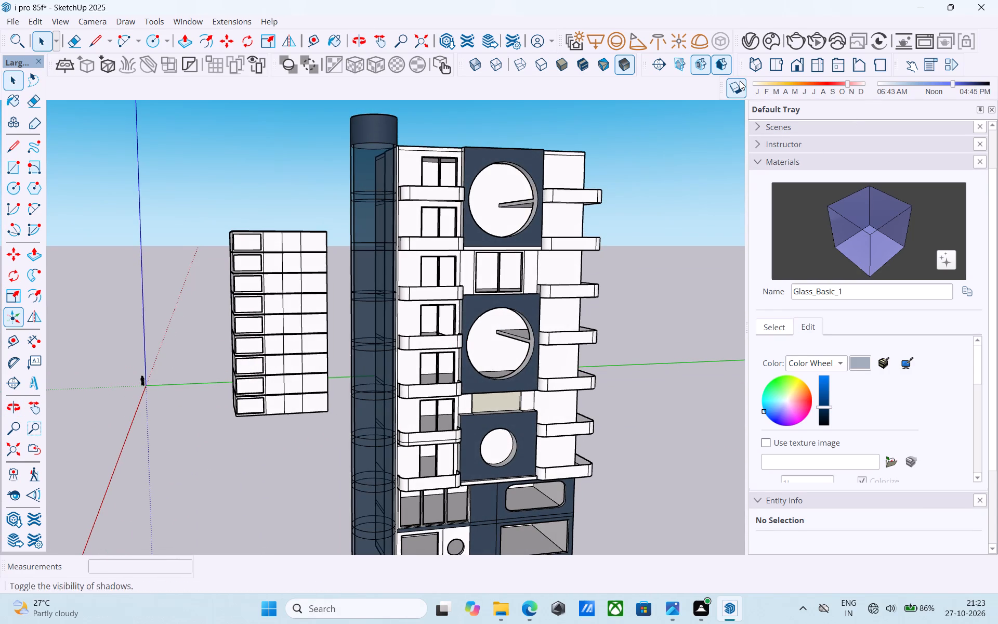
Turn on the model's shadows.
click(738, 80)
Examine the shadowed tower and its glass column from the front, the side, underneath and above.
middle_drag(555, 221, 476, 242)
scroll(476, 242, down, 4)
middle_drag(479, 277, 501, 198)
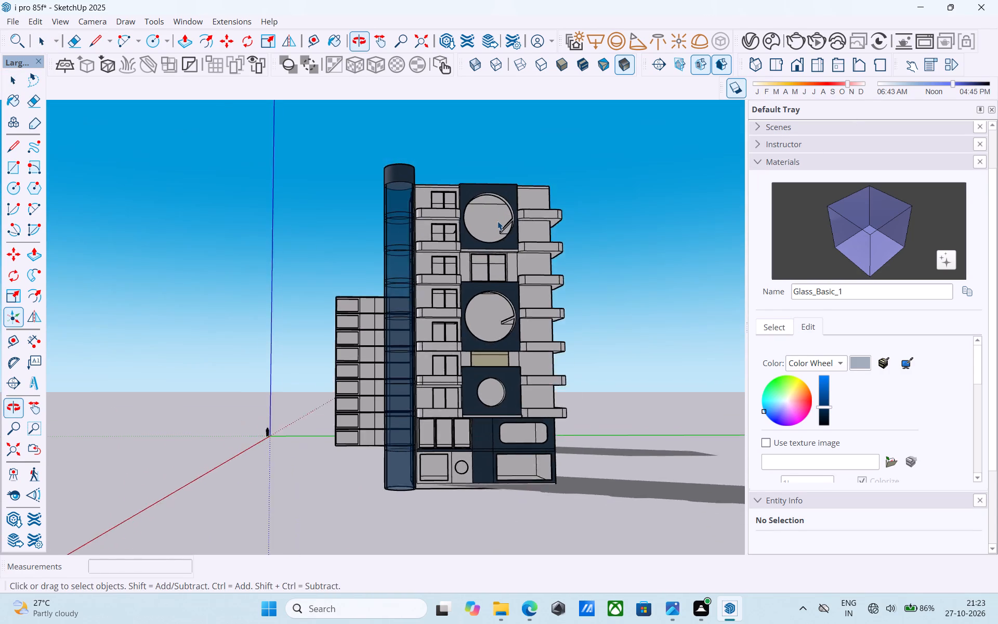
scroll(497, 222, up, 3)
middle_drag(485, 229, 649, 264)
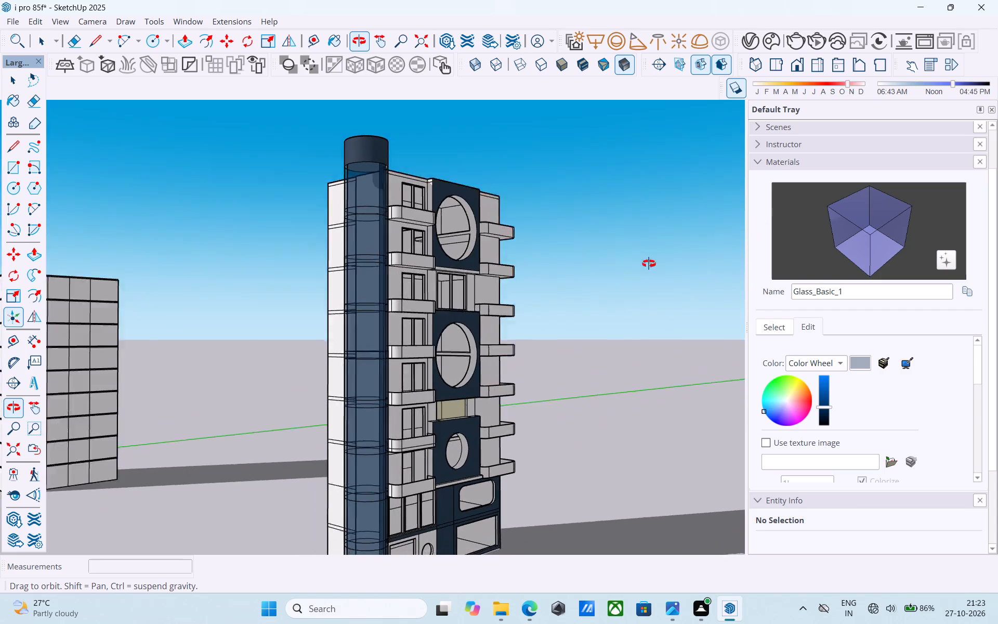
middle_drag(649, 264, 531, 167)
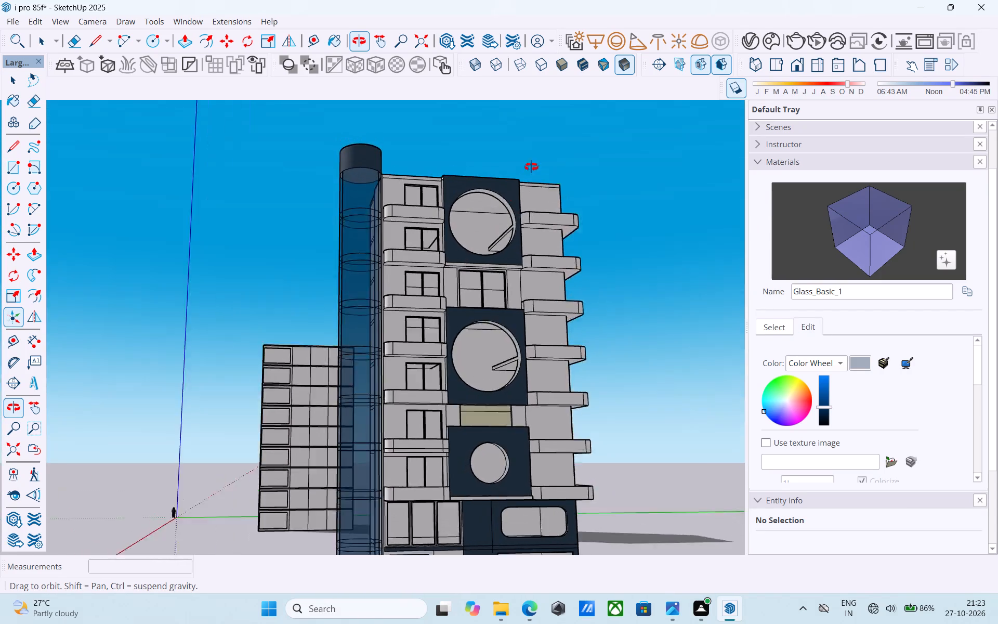
middle_drag(531, 167, 576, 113)
middle_drag(478, 410, 530, 148)
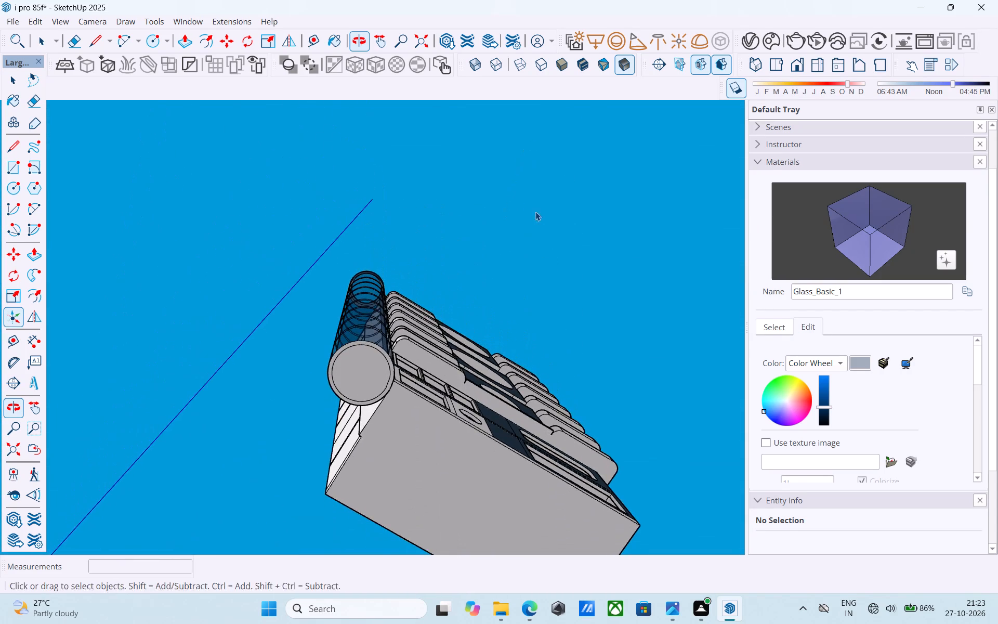
middle_drag(333, 439, 705, 613)
middle_drag(513, 221, 540, 490)
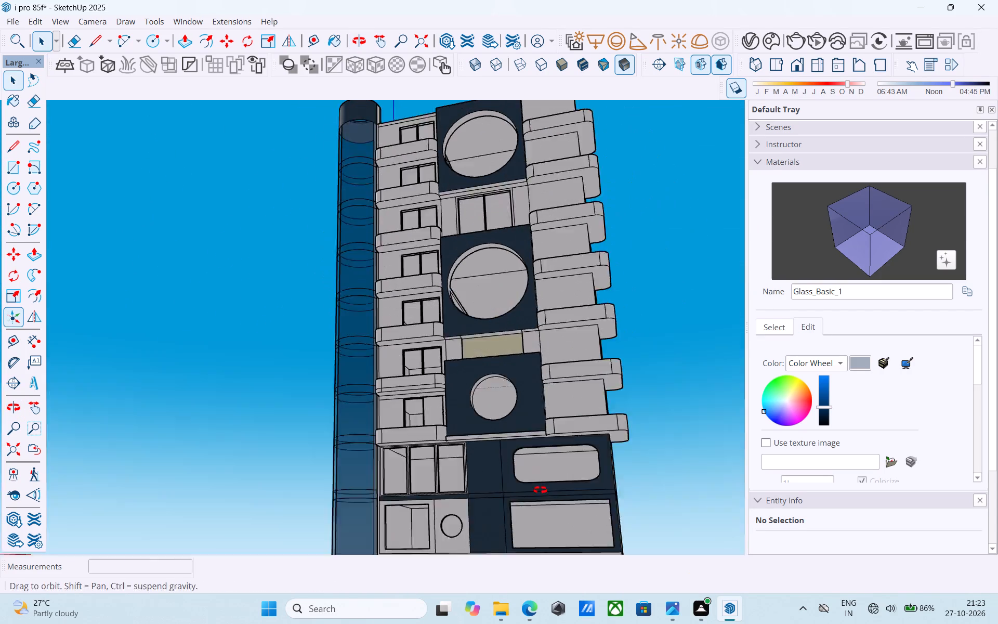
middle_drag(540, 490, 545, 525)
middle_drag(490, 279, 497, 534)
middle_drag(449, 306, 535, 193)
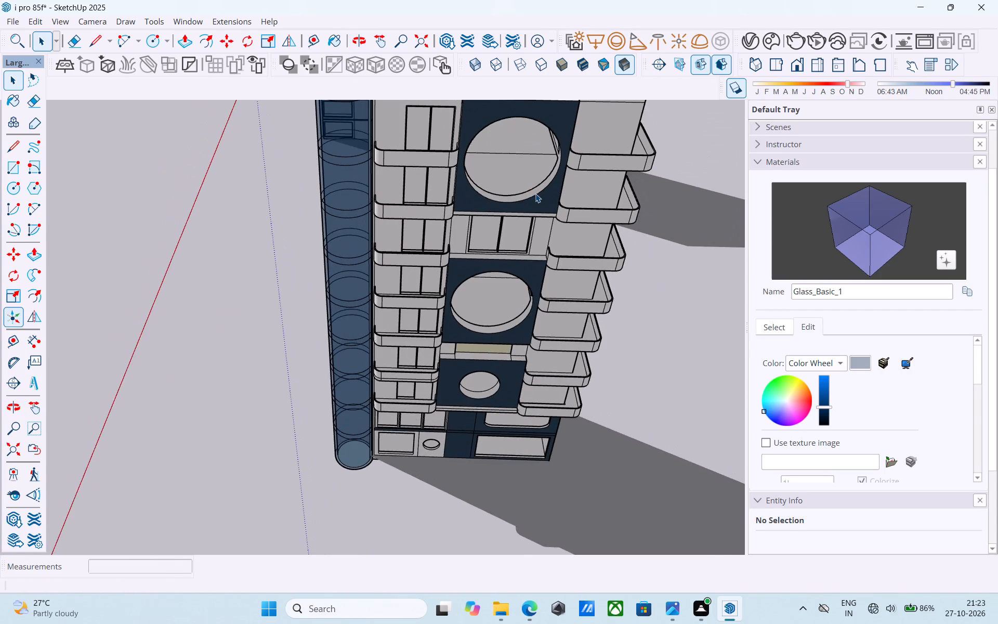
scroll(535, 193, down, 1)
shift+middle_drag(532, 201, 505, 272)
scroll(492, 324, up, 3)
Save the tower model.
key(ctrl+s)
key(space)
Examine the tower's facade, balconies and circular openings with shadows on, from the front and the balcony side.
scroll(505, 272, down, 4)
middle_drag(510, 364, 531, 240)
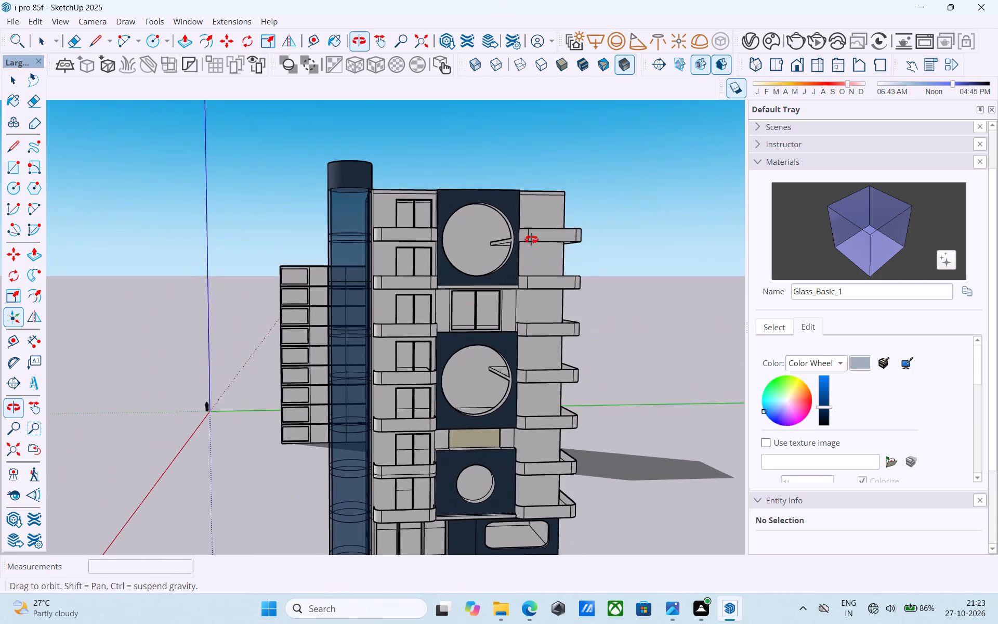
middle_drag(531, 240, 531, 239)
scroll(530, 238, up, 4)
scroll(530, 238, down, 2)
middle_drag(530, 238, 334, 278)
shift+middle_drag(371, 266, 358, 265)
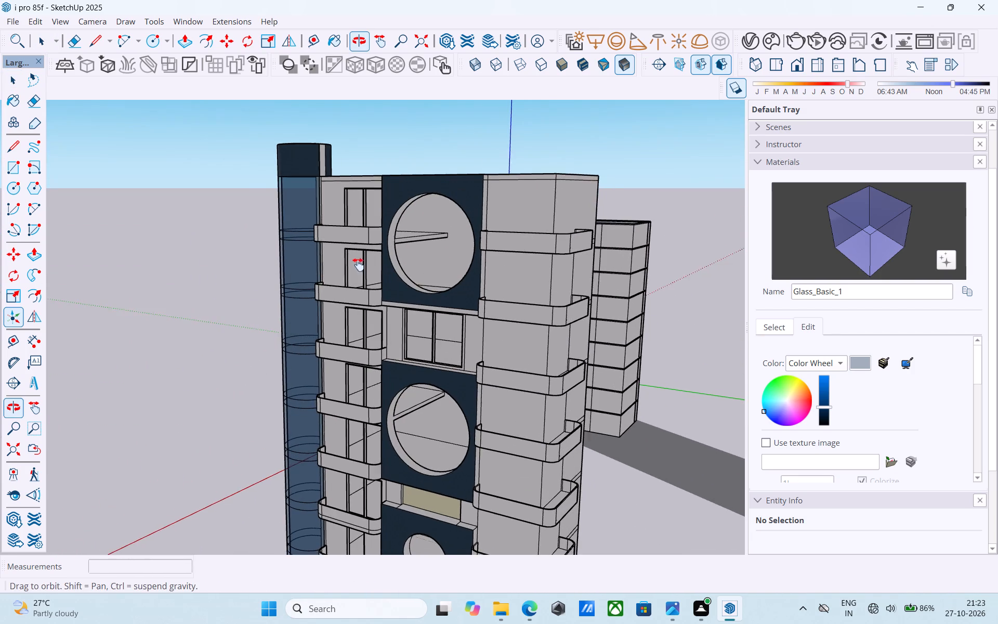
shift+middle_drag(358, 265, 364, 269)
scroll(363, 269, up, 2)
scroll(362, 267, down, 2)
shift+middle_drag(362, 267, 379, 297)
scroll(380, 290, up, 3)
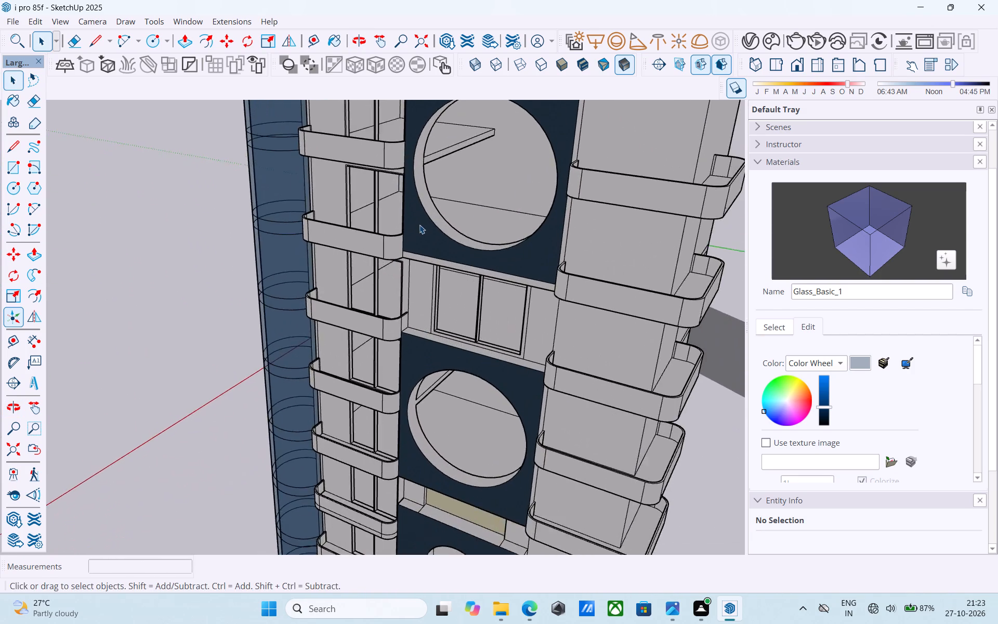
Lower an upper balcony's parapet on the glass-column side by pushing its rim down 1' with Push/Pull.
scroll(419, 225, up, 1)
middle_drag(419, 225, 429, 340)
middle_drag(351, 201, 352, 251)
scroll(313, 210, up, 9)
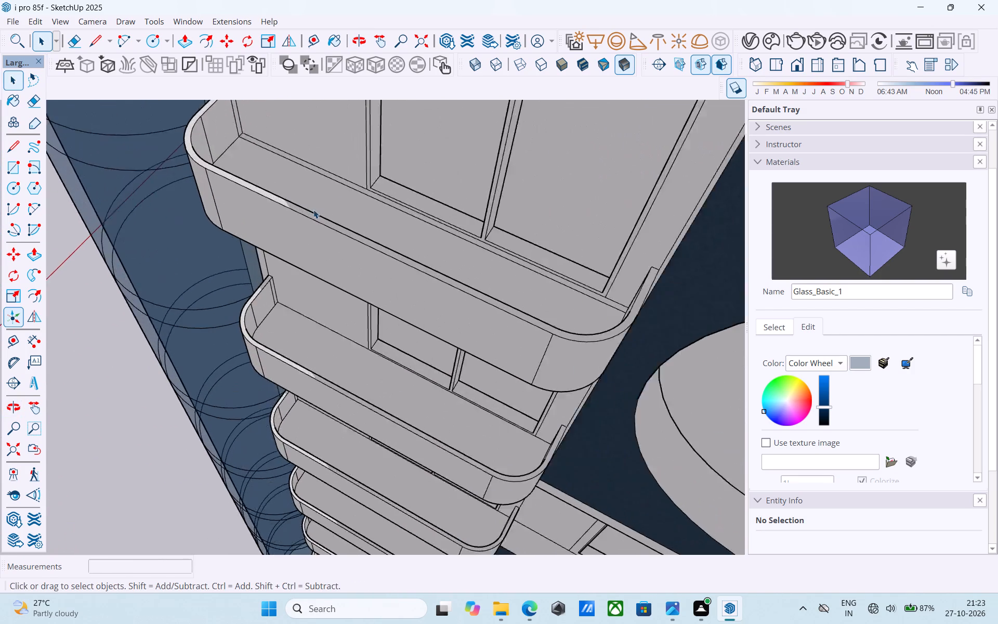
scroll(313, 210, up, 5)
click(312, 217)
scroll(312, 218, up, 4)
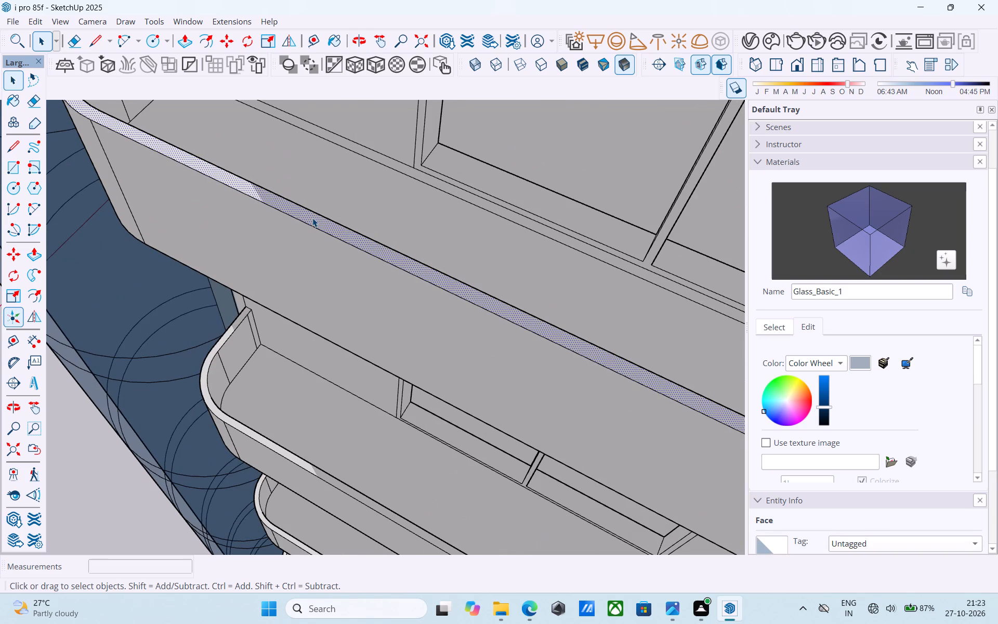
key(p)
click(312, 218)
text(1')
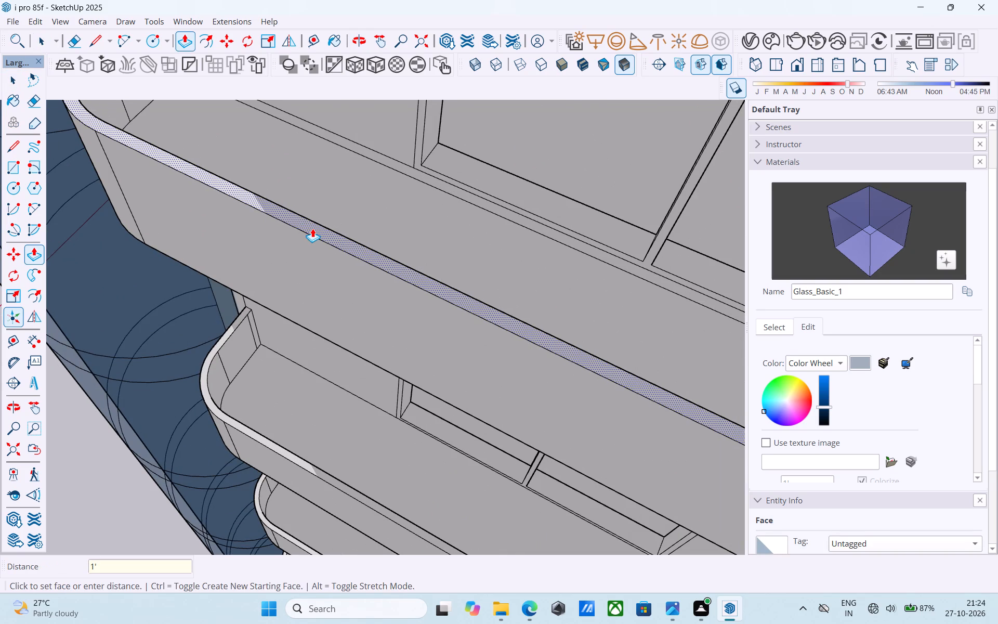
key(Return)
scroll(312, 228, down, 6)
key(space)
Lower the parapet rims of the next two balconies below on the glass-column side by the same 1'.
scroll(312, 228, down, 2)
scroll(286, 356, up, 10)
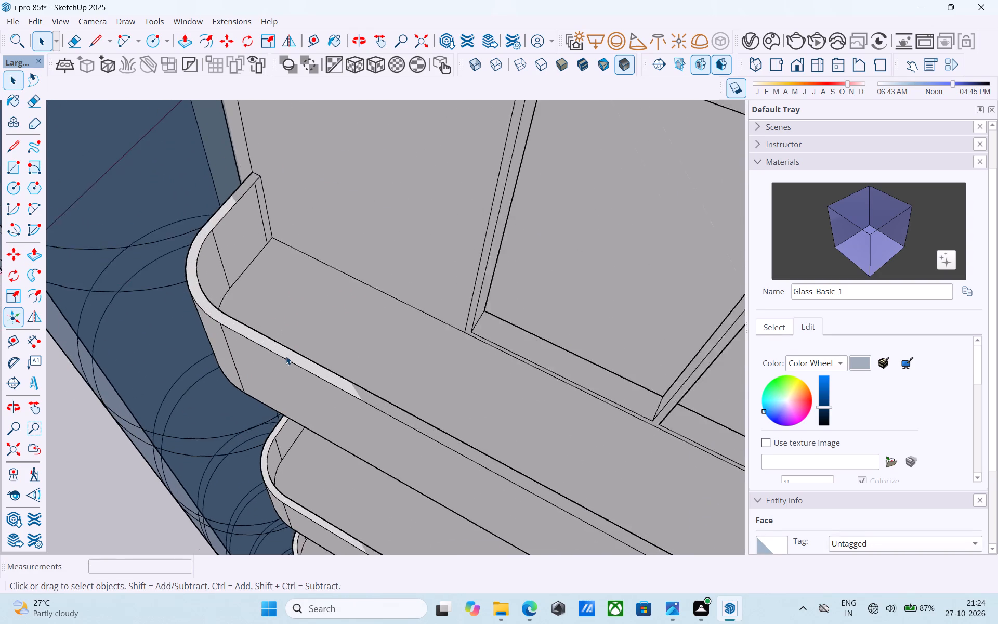
scroll(286, 356, up, 1)
click(286, 356)
key(p)
double_click(286, 356)
scroll(286, 355, down, 1)
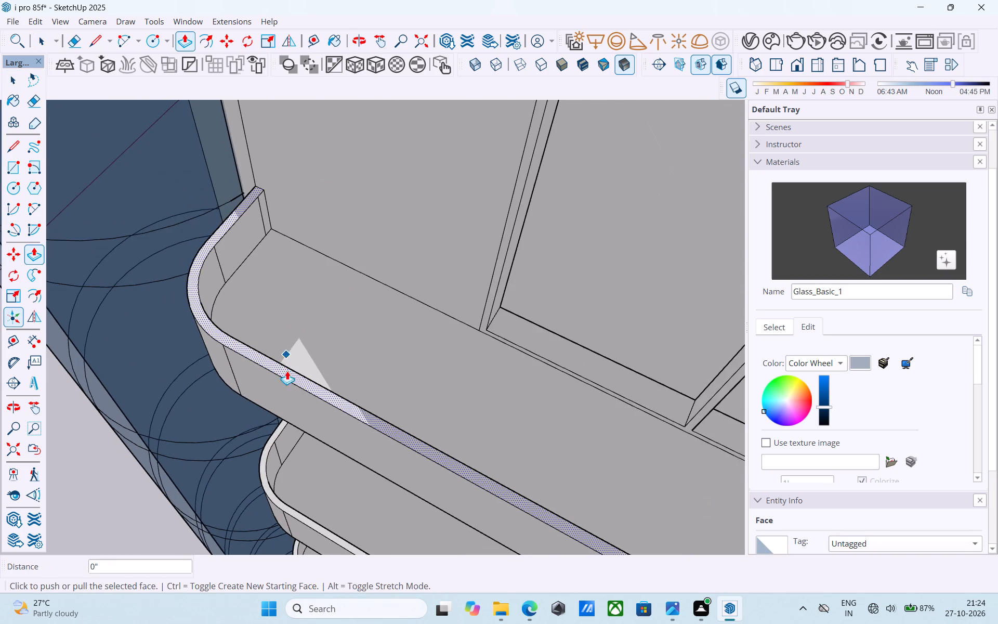
middle_drag(287, 377, 311, 188)
scroll(289, 396, up, 8)
key(space)
click(296, 393)
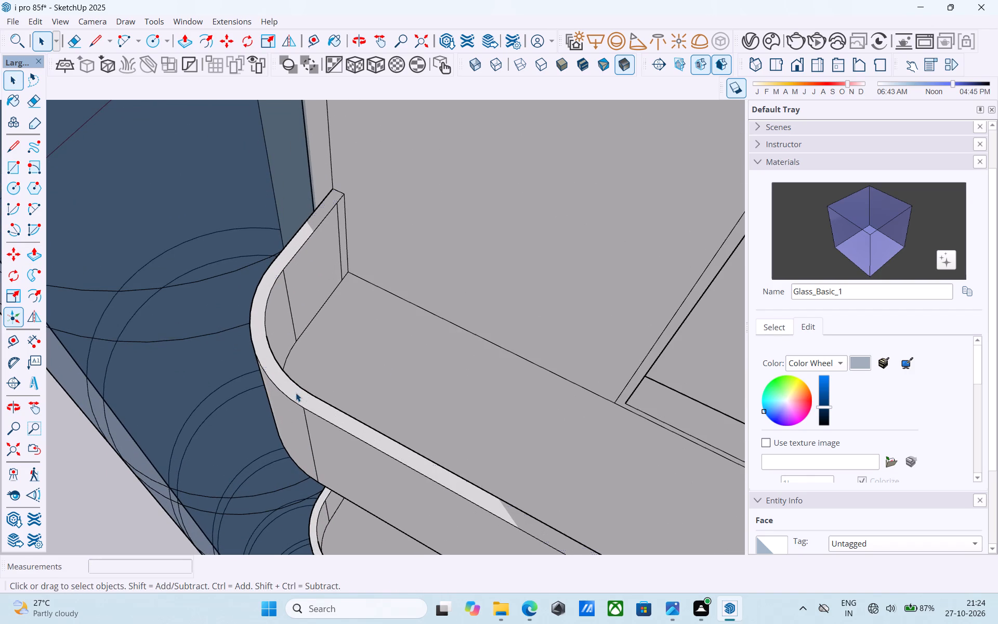
key(p)
double_click(296, 393)
scroll(299, 370, down, 5)
Continue down the glass-column side and lower the next two balconies' parapet rims by the same 1'.
shift+middle_drag(312, 436, 247, 128)
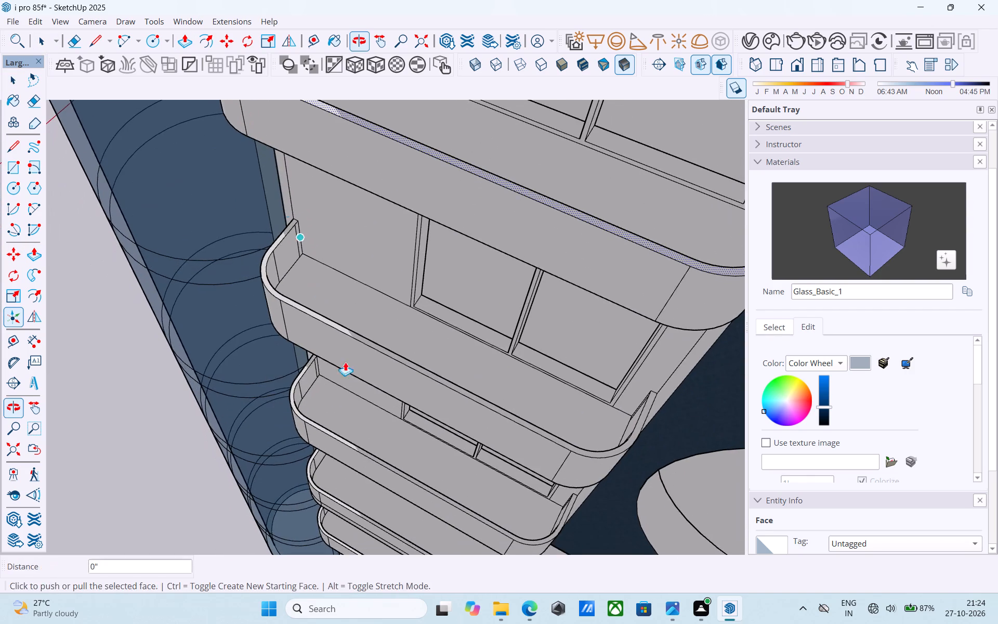
middle_drag(354, 382, 322, 370)
scroll(369, 339, up, 7)
key(space)
click(370, 338)
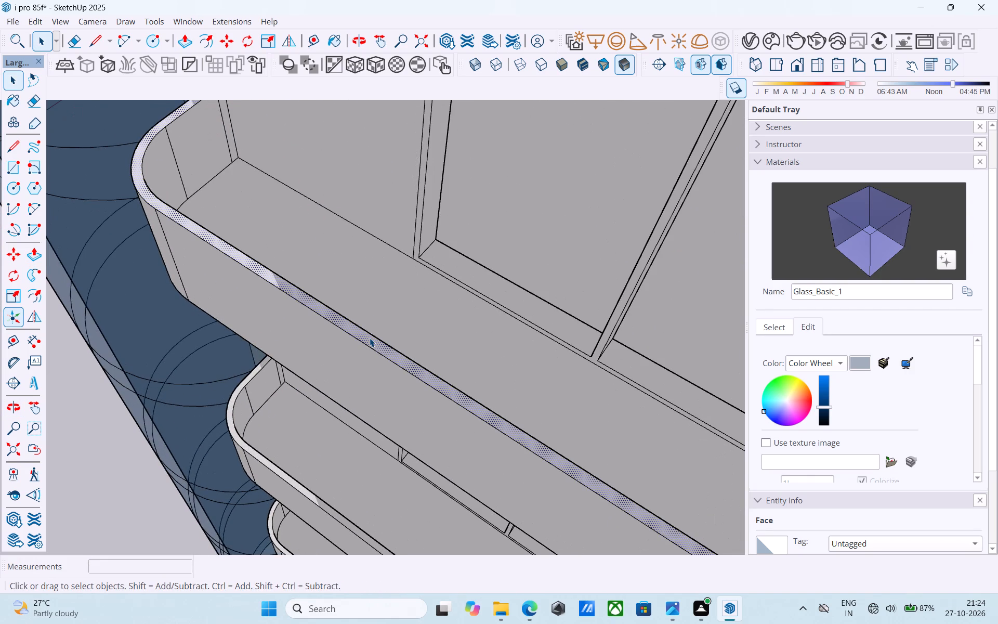
key(p)
double_click(370, 338)
middle_drag(370, 338, 349, 196)
middle_drag(320, 424, 315, 416)
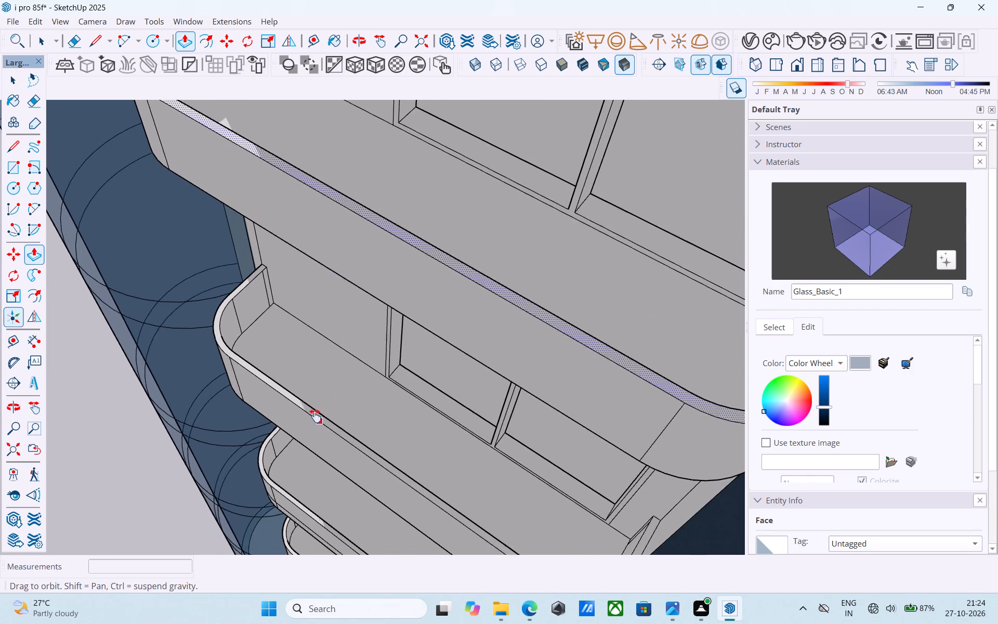
middle_drag(315, 416, 290, 380)
scroll(305, 393, up, 6)
key(space)
click(314, 380)
key(p)
double_click(314, 380)
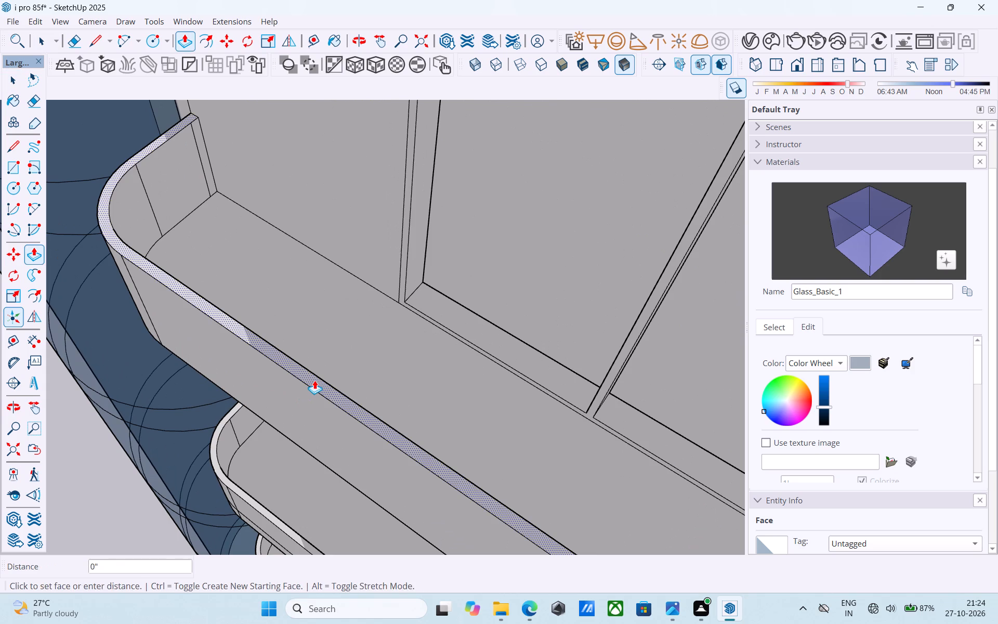
Lower the second-lowest balcony's parapet rim on the glass-column side by the same 1'.
scroll(310, 401, down, 1)
middle_drag(309, 406, 292, 193)
shift+middle_drag(353, 417, 222, 277)
scroll(239, 343, up, 5)
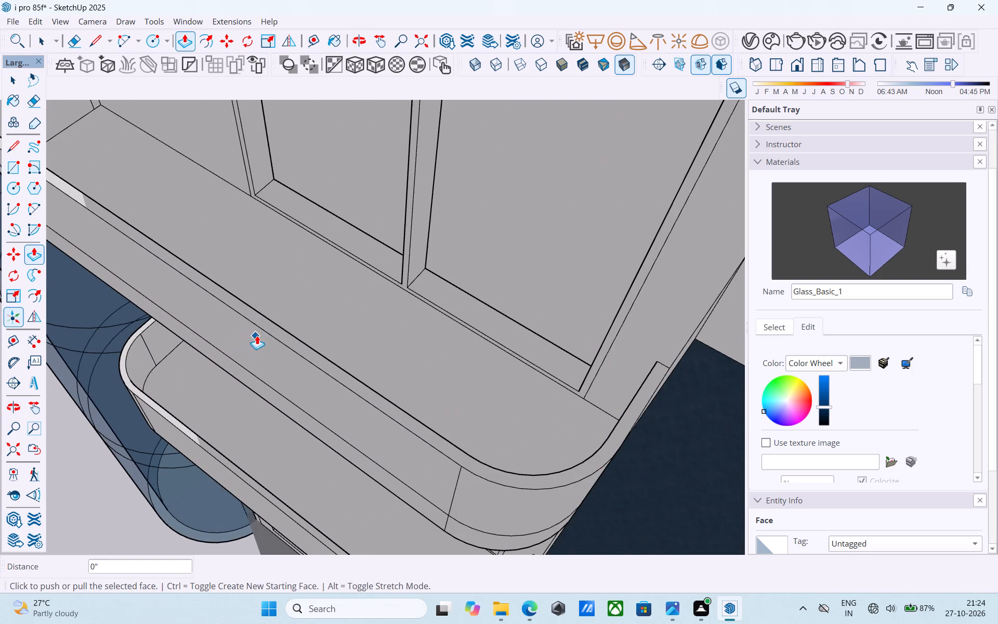
key(space)
click(270, 326)
scroll(270, 326, up, 4)
key(p)
click(270, 326)
click(270, 326)
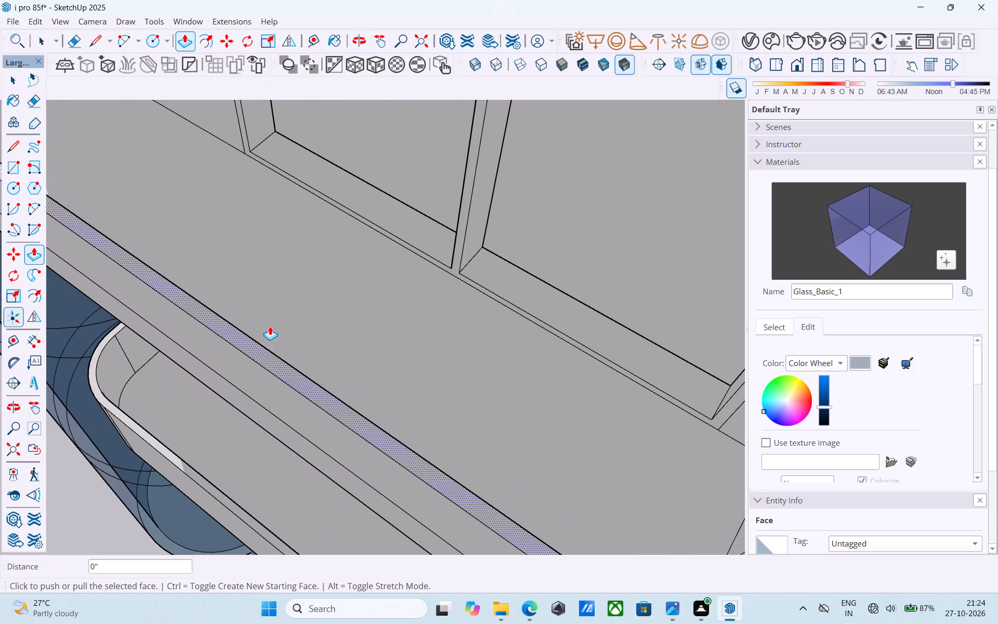
Lower the lowest balcony's parapet rim on the glass-column side by the same 1'.
scroll(269, 331, down, 1)
shift+middle_drag(270, 329, 352, 162)
middle_drag(401, 353, 396, 349)
scroll(328, 391, up, 6)
key(space)
scroll(294, 421, up, 2)
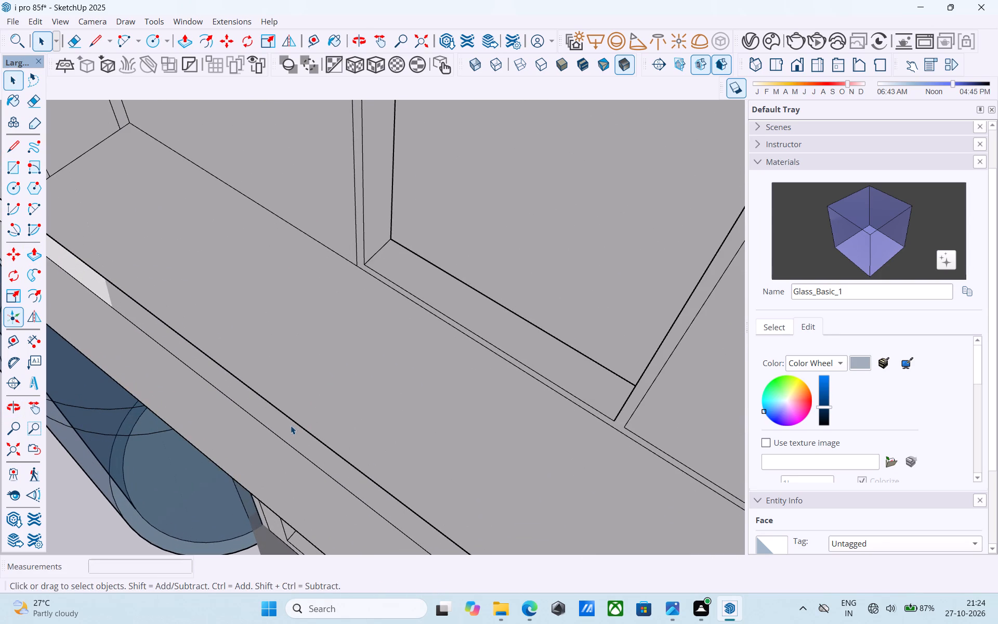
click(291, 425)
key(p)
double_click(291, 425)
scroll(288, 422, down, 13)
scroll(265, 392, up, 1)
scroll(265, 392, down, 9)
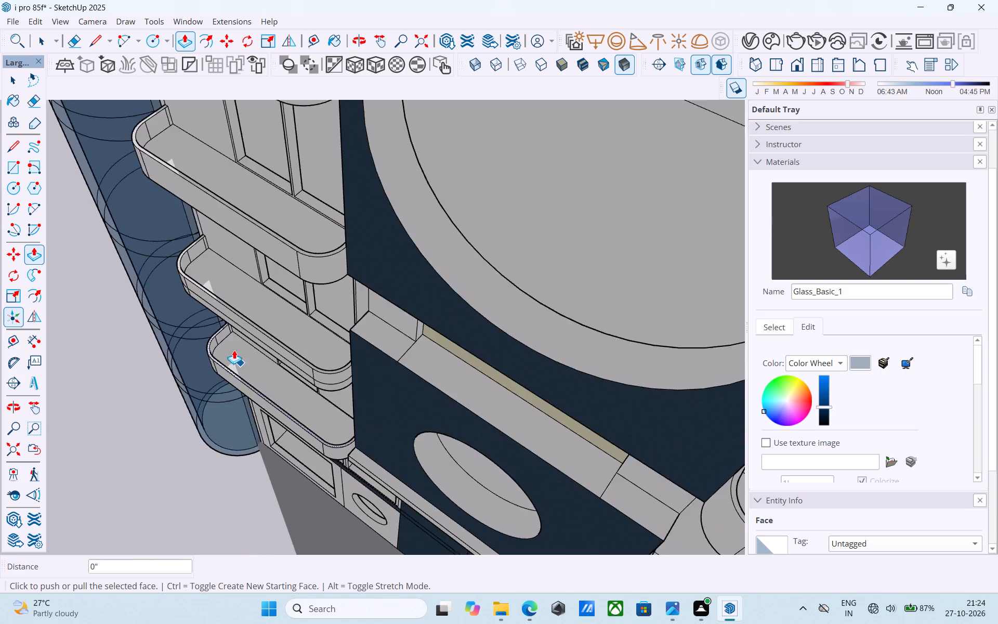
Lower the parapet rim of the topmost wraparound balcony at the tower's corner by the same 1'.
scroll(234, 350, down, 8)
scroll(227, 335, up, 1)
scroll(227, 335, down, 4)
shift+middle_drag(321, 358, 206, 440)
scroll(284, 344, up, 7)
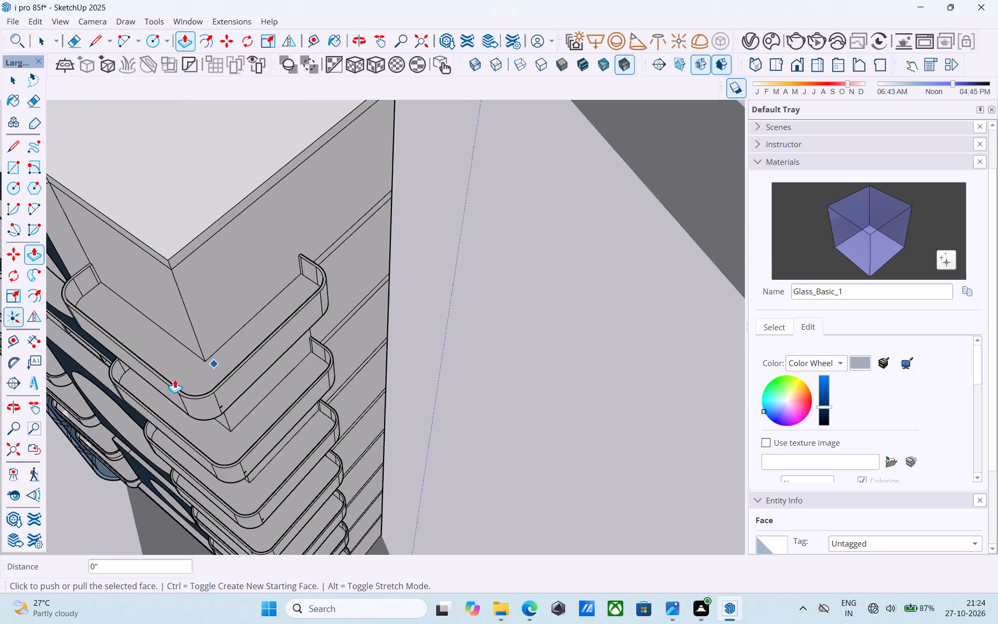
scroll(175, 379, up, 10)
key(space)
scroll(227, 394, up, 2)
click(231, 387)
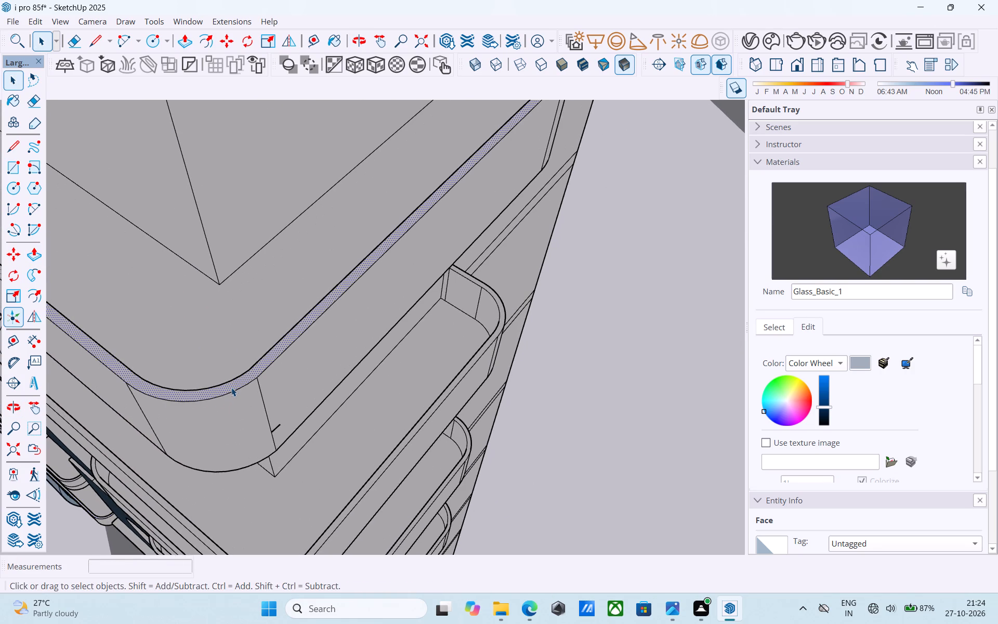
scroll(231, 387, up, 2)
key(p)
double_click(231, 387)
scroll(232, 387, down, 3)
Lower the parapet rim of the second wraparound corner balcony from the top by the same 1'.
middle_drag(232, 388, 315, 225)
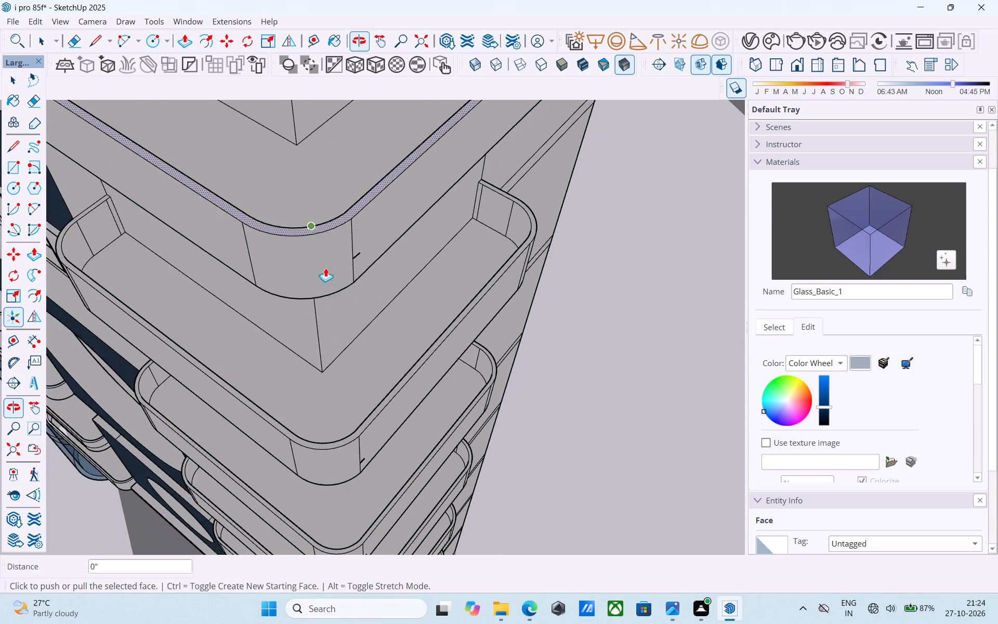
shift+middle_drag(349, 408, 361, 343)
scroll(366, 366, up, 6)
key(space)
click(366, 362)
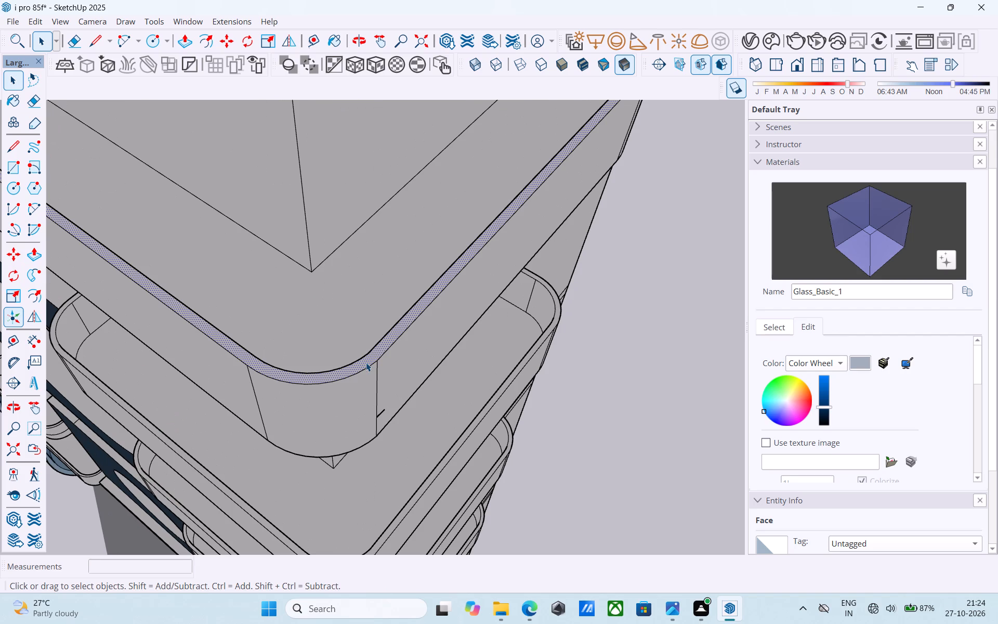
key(p)
double_click(366, 362)
Lower the parapet rim of the next wraparound corner balcony down by the same 1'.
scroll(365, 361, down, 16)
shift+middle_drag(373, 394, 366, 300)
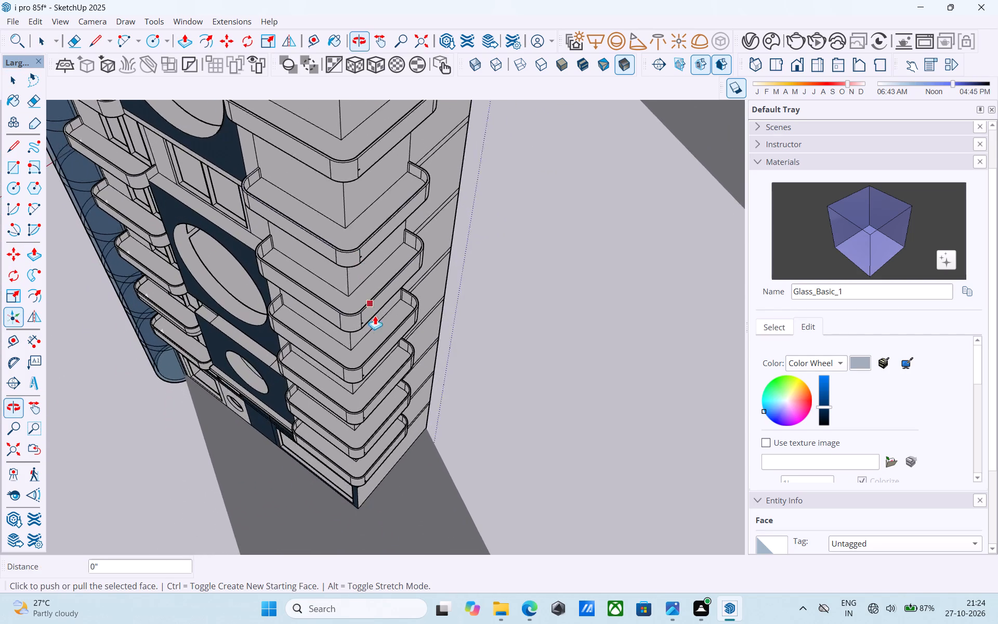
scroll(375, 319, up, 17)
key(space)
click(335, 302)
scroll(336, 302, up, 4)
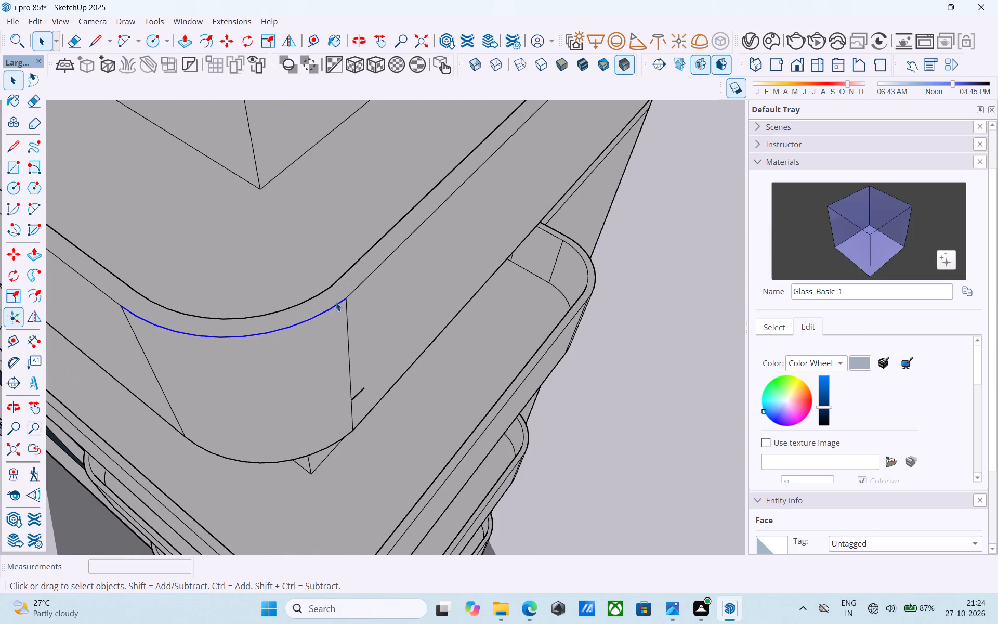
click(336, 300)
key(p)
double_click(333, 300)
Lower the following wraparound corner balcony's parapet rim by the same 1'.
scroll(331, 287, down, 6)
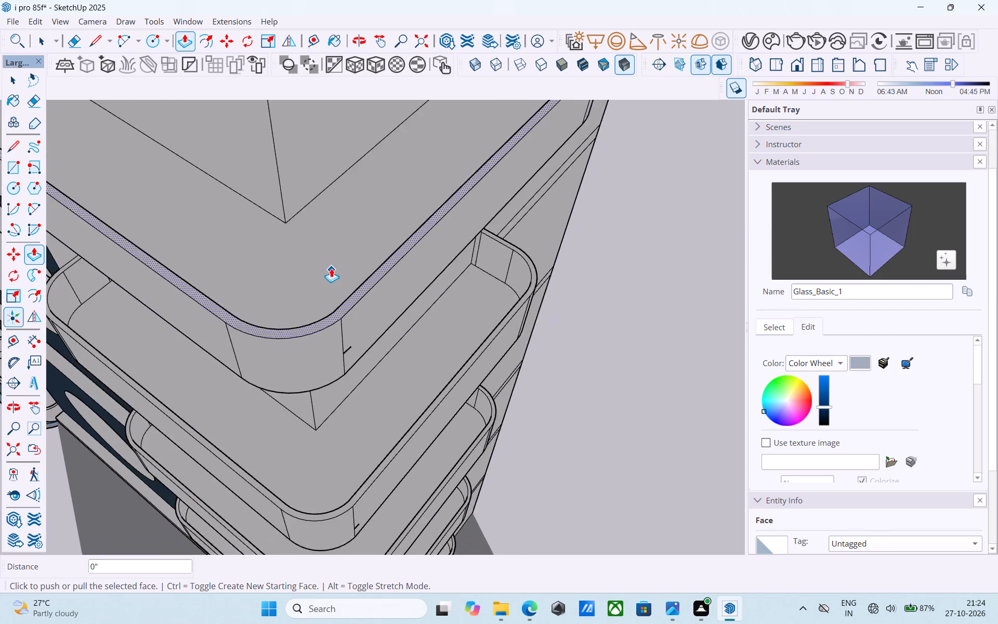
scroll(331, 268, down, 4)
scroll(345, 353, down, 6)
scroll(340, 382, up, 14)
key(space)
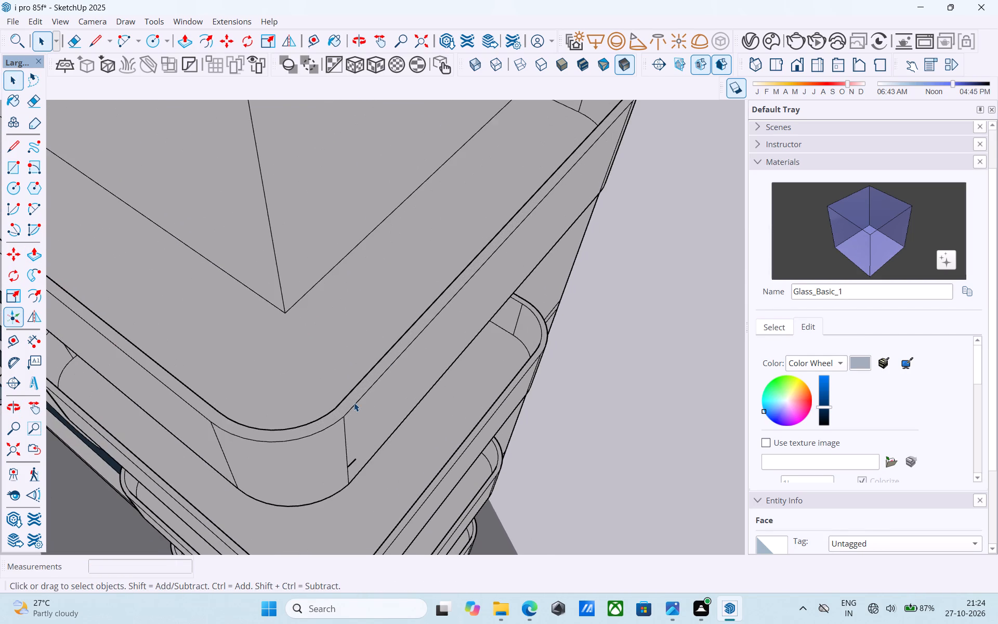
click(351, 400)
scroll(351, 399, up, 4)
key(p)
double_click(351, 398)
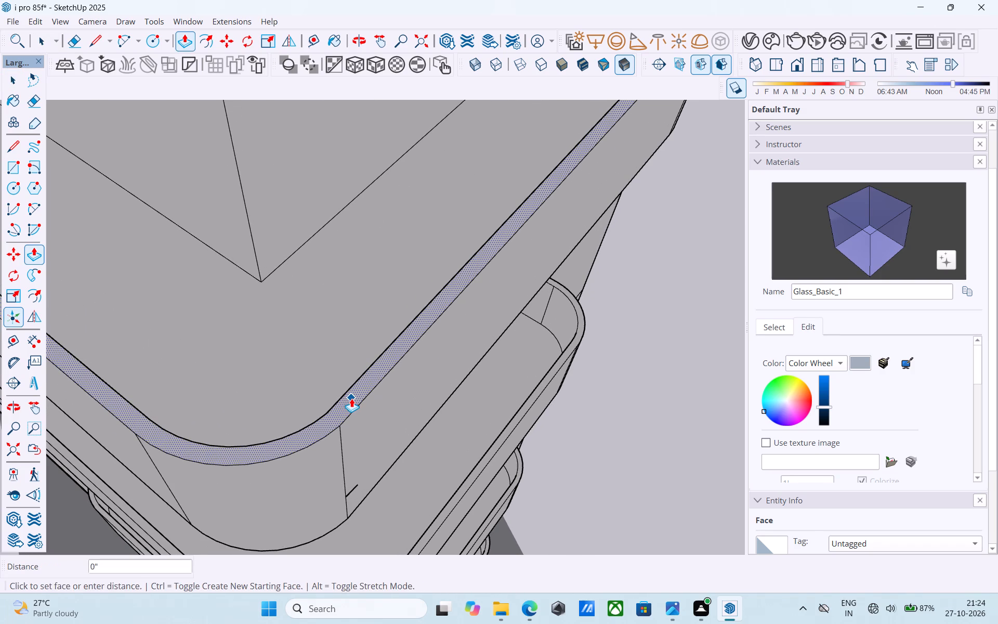
key(space)
scroll(350, 396, down, 4)
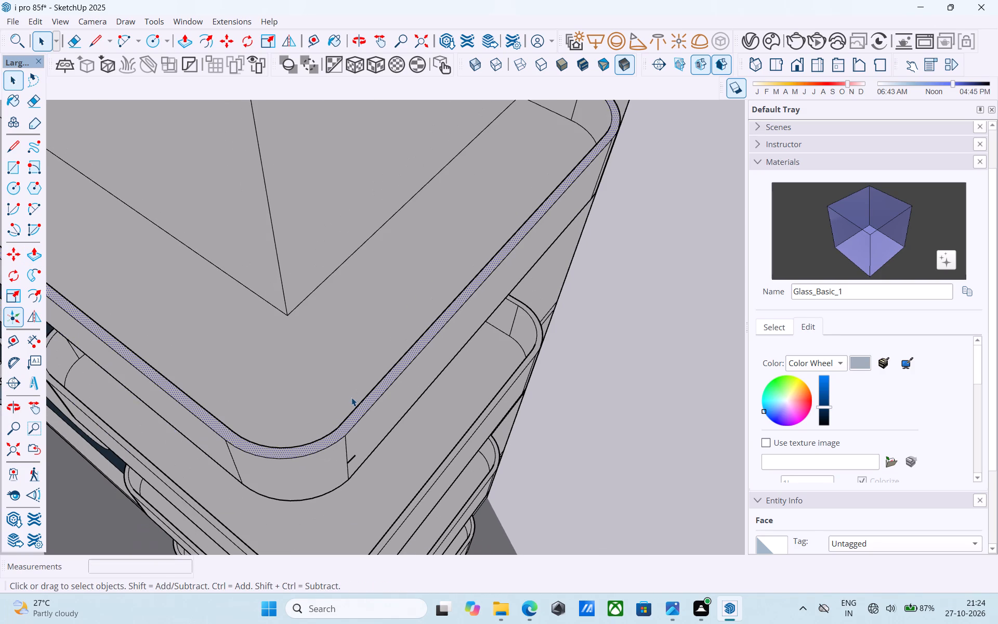
key(space)
Check the height of the last lowered parapet along the vertical edge of its rounded corner.
scroll(352, 396, down, 6)
middle_drag(353, 397, 373, 322)
key(l)
scroll(377, 369, up, 4)
click(362, 375)
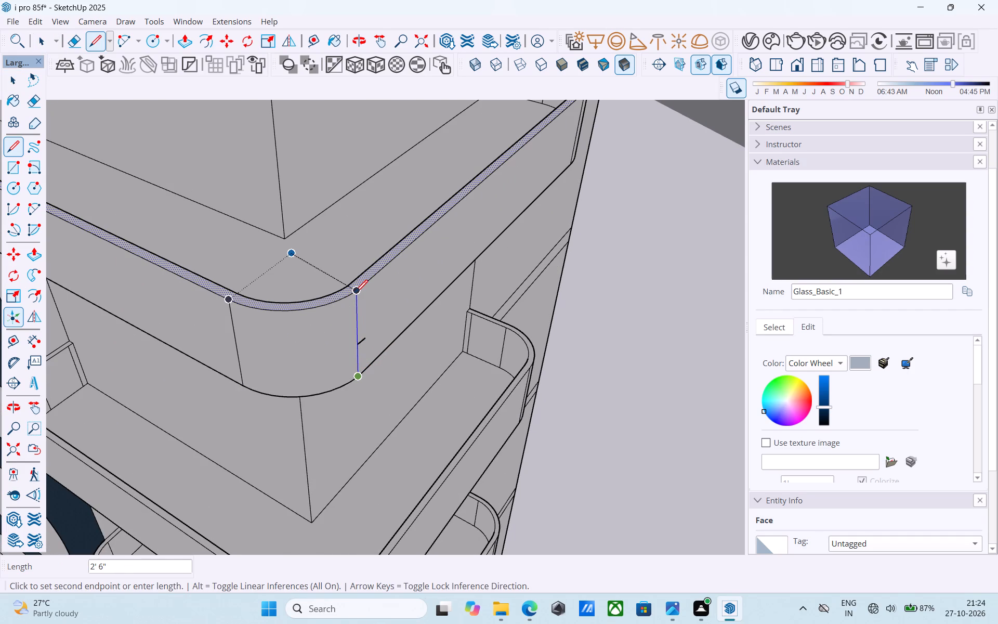
key(space)
Push the same corner balcony's parapet rim down by a further 1'.
key(p)
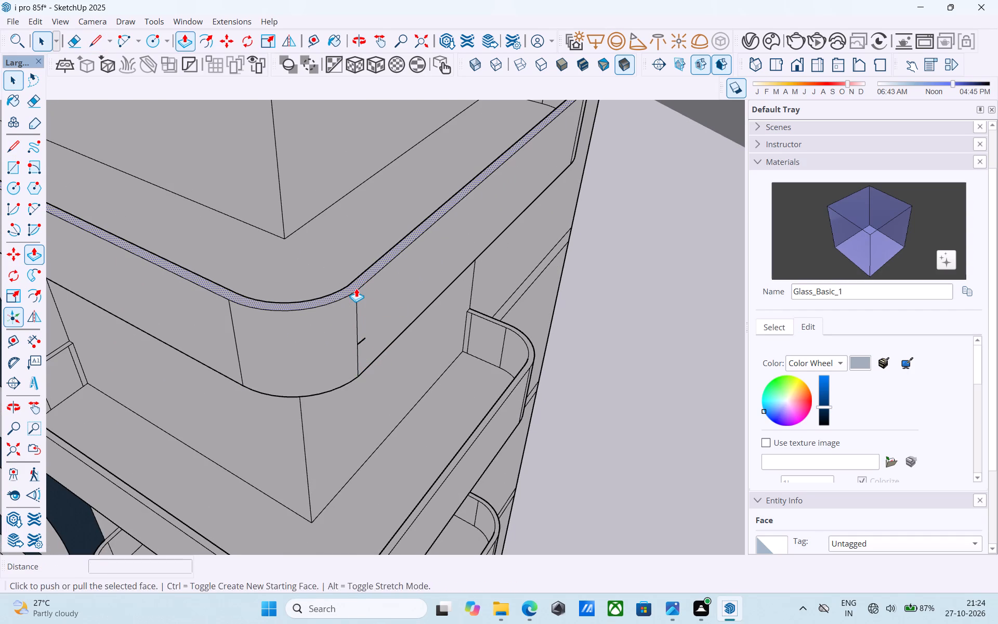
double_click(356, 288)
key(space)
scroll(357, 288, down, 15)
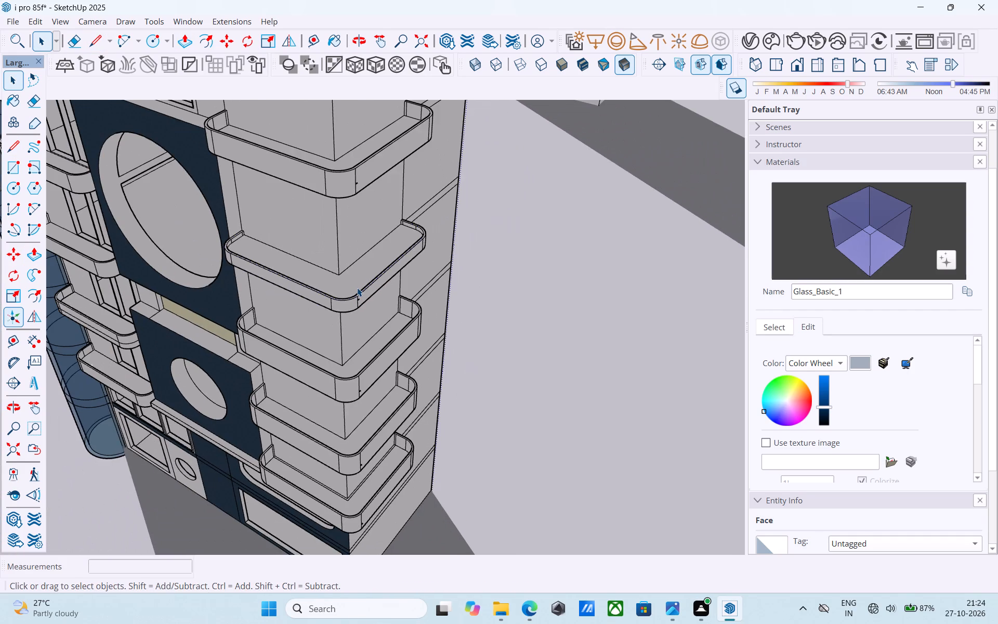
Lower the parapet rim of the third wraparound corner balcony from the bottom by the same 1'.
scroll(357, 288, down, 4)
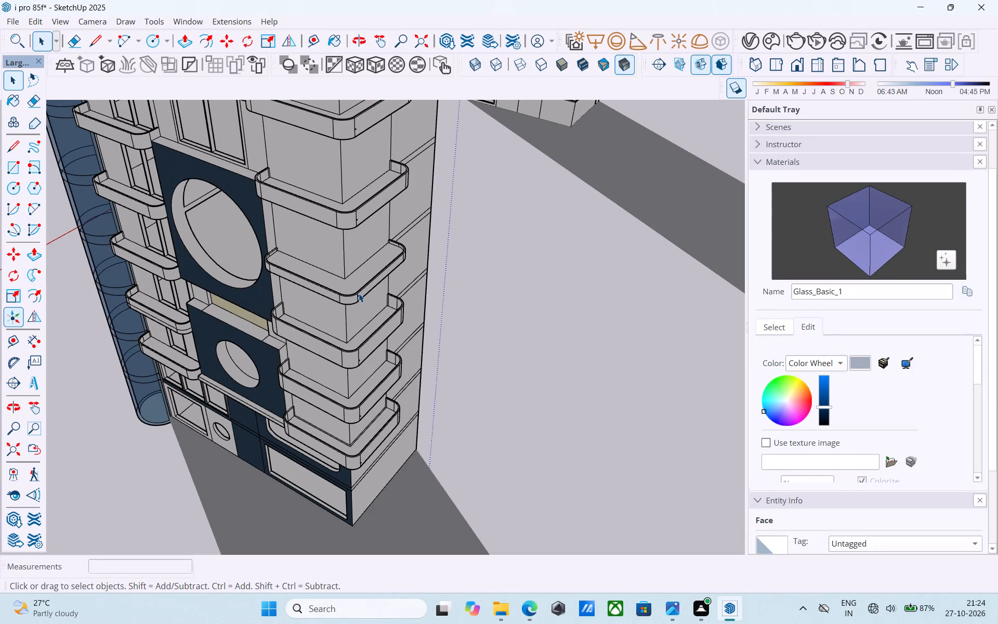
scroll(360, 288, down, 5)
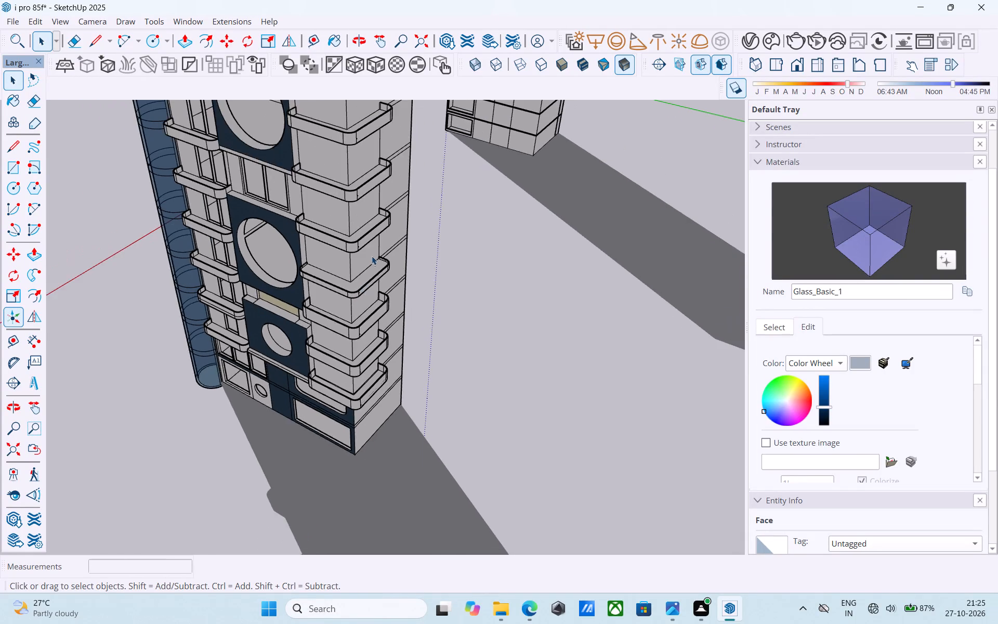
scroll(372, 256, down, 4)
scroll(375, 279, up, 8)
scroll(352, 364, up, 4)
middle_drag(342, 367, 369, 382)
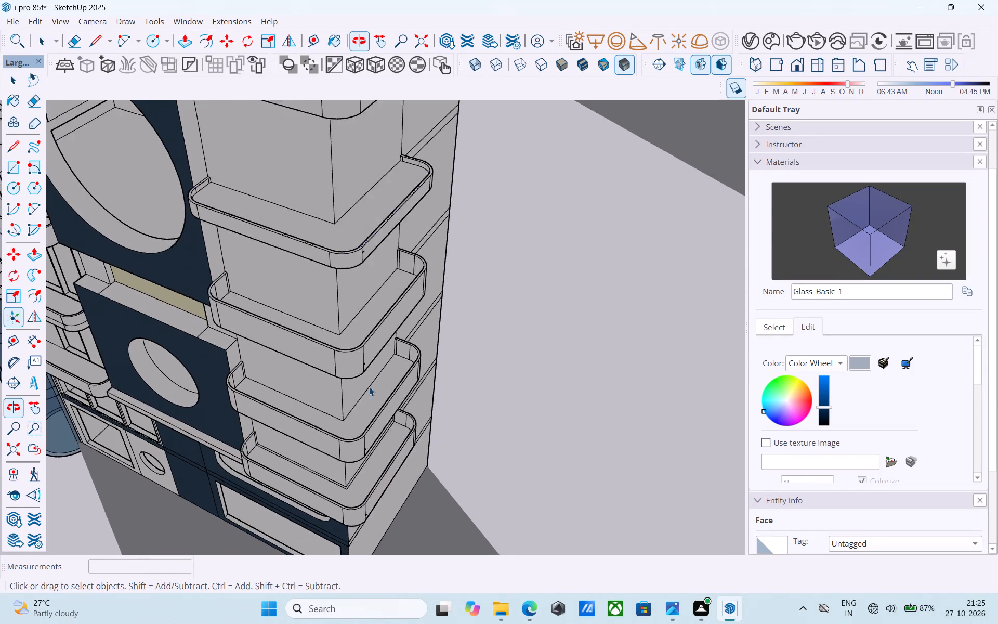
scroll(366, 379, up, 19)
click(380, 350)
scroll(380, 350, up, 3)
key(p)
double_click(380, 350)
Lower the parapet rim of the second-lowest wraparound corner balcony by the same 1'.
scroll(375, 304, down, 16)
shift+middle_drag(382, 383, 372, 322)
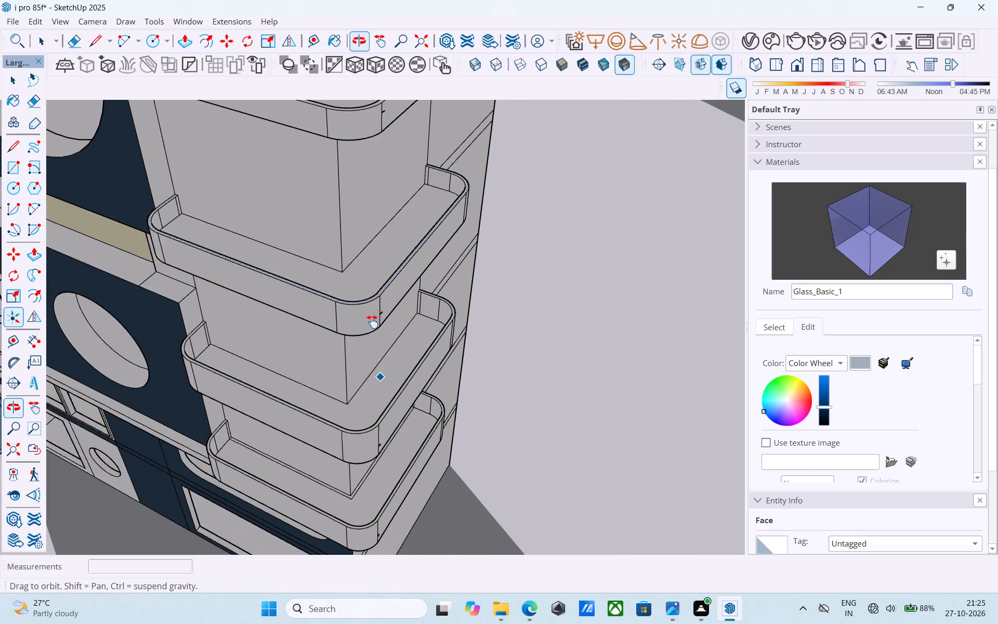
shift+middle_drag(372, 322, 364, 287)
scroll(366, 318, up, 12)
key(space)
click(353, 315)
scroll(353, 315, up, 3)
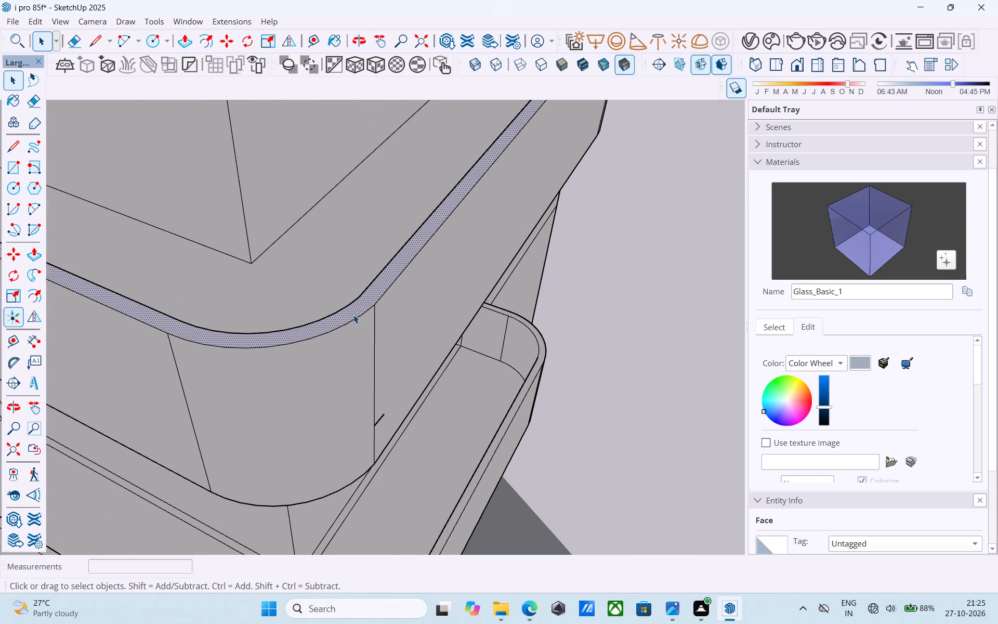
scroll(353, 315, up, 1)
key(p)
double_click(353, 315)
key(space)
Lower the parapet rim of the lowest wraparound corner balcony by the same 1'.
scroll(350, 283, down, 14)
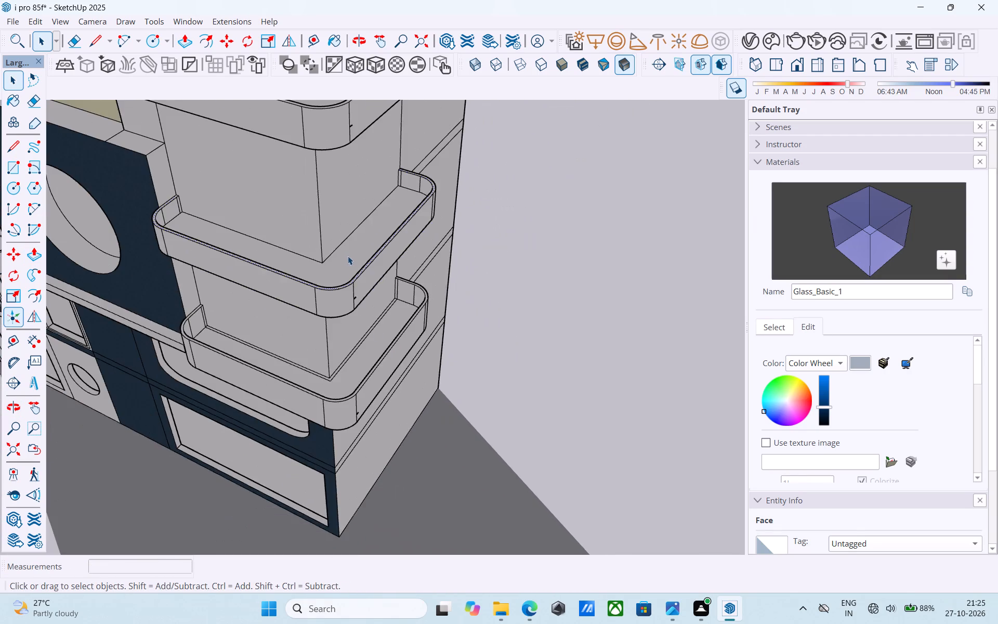
scroll(380, 371, up, 15)
click(358, 363)
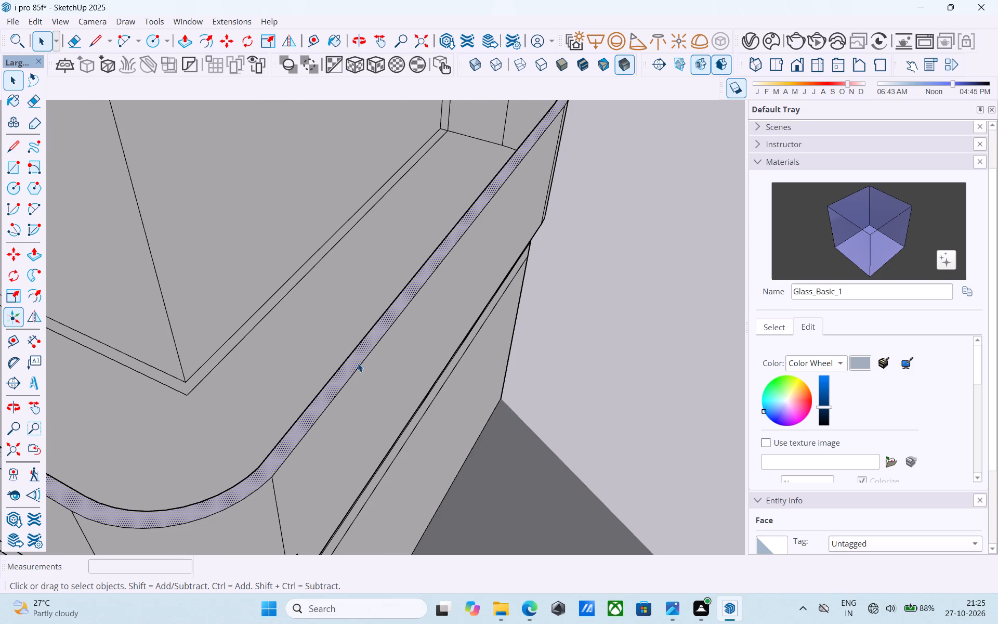
key(p)
double_click(357, 361)
scroll(382, 360, down, 5)
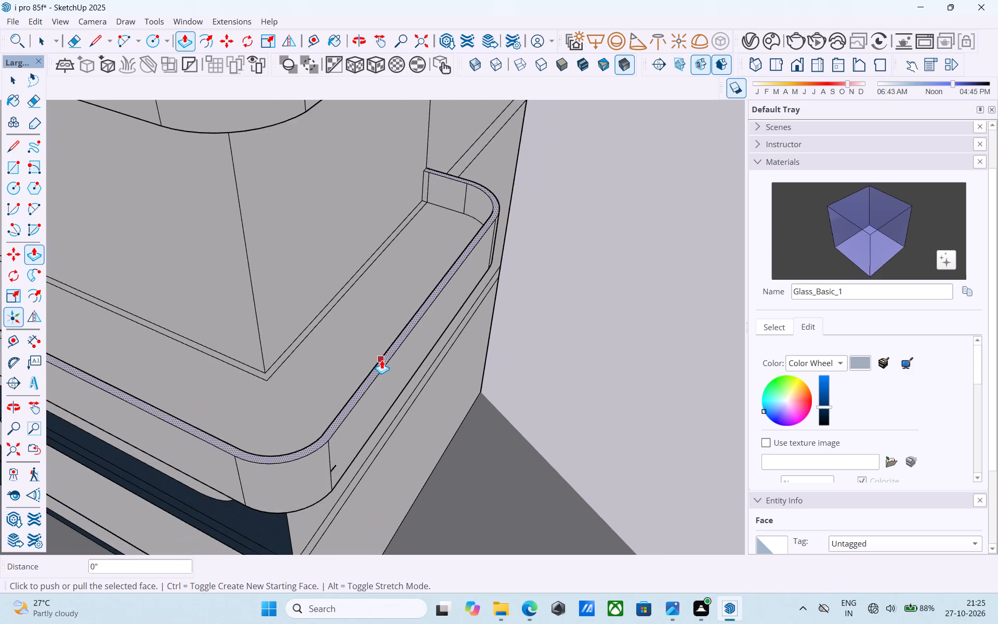
scroll(382, 360, down, 6)
key(space)
scroll(382, 359, down, 11)
Group the top rim face of the lowest rounded balcony beside the glass column and open the group for editing.
middle_drag(382, 358, 706, 334)
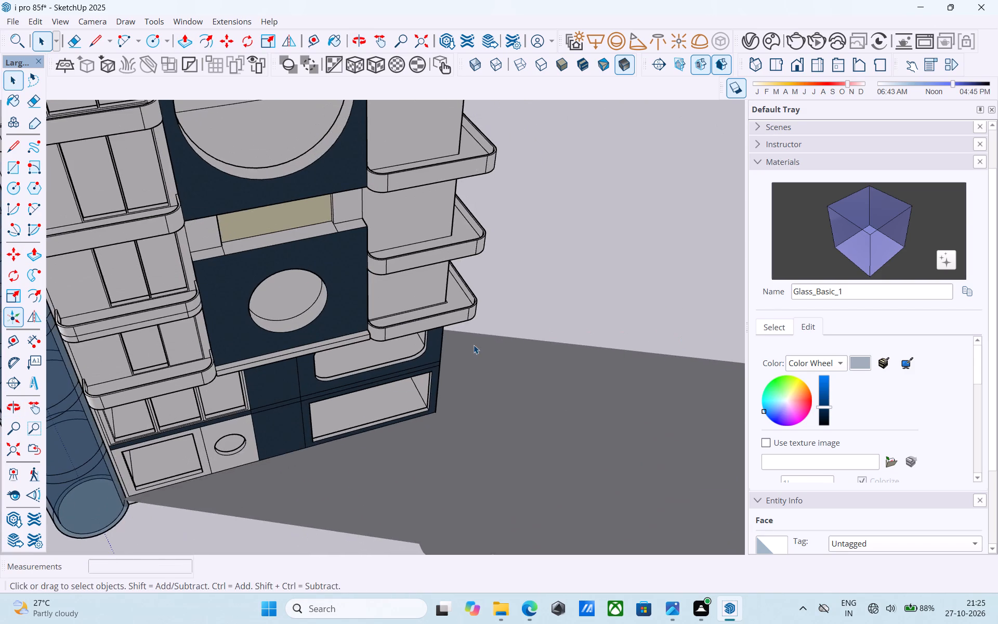
shift+middle_drag(277, 394, 228, 367)
scroll(238, 288, up, 4)
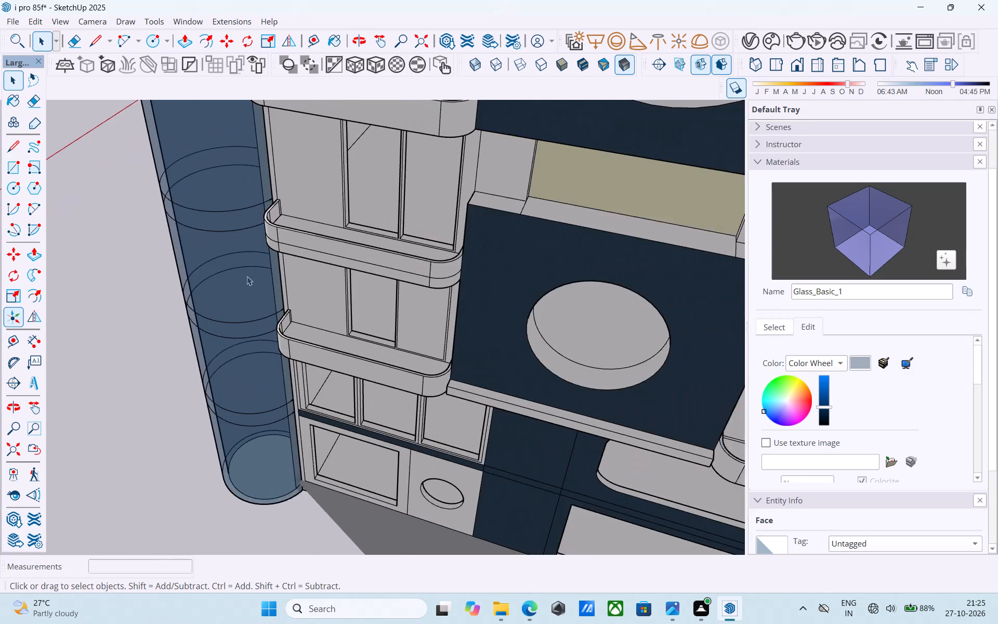
scroll(287, 257, up, 3)
shift+middle_drag(295, 261, 274, 360)
scroll(258, 330, up, 9)
scroll(256, 327, down, 5)
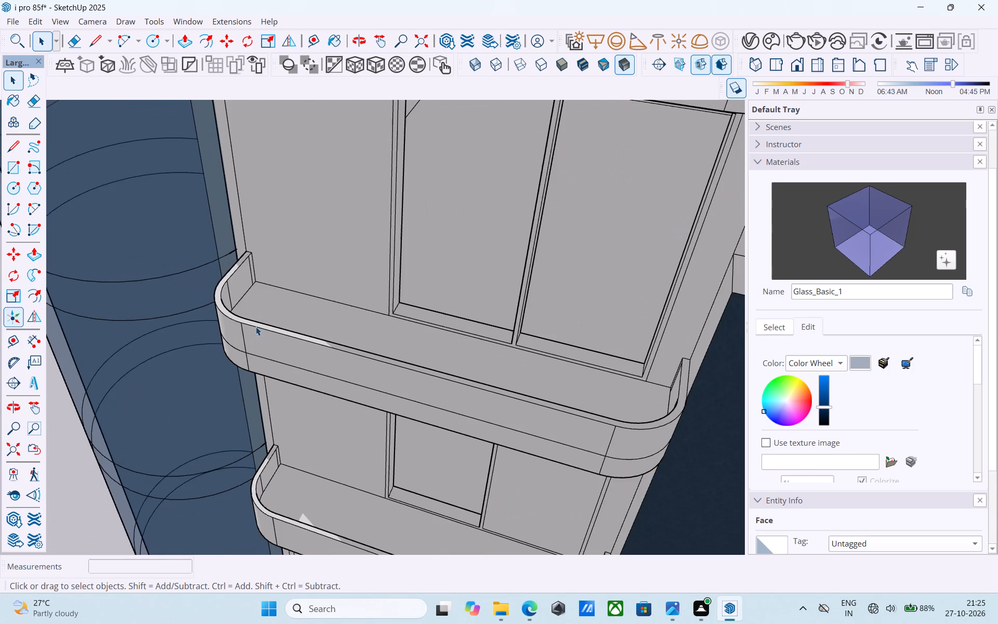
scroll(256, 327, down, 5)
middle_drag(256, 327, 254, 276)
scroll(322, 439, up, 2)
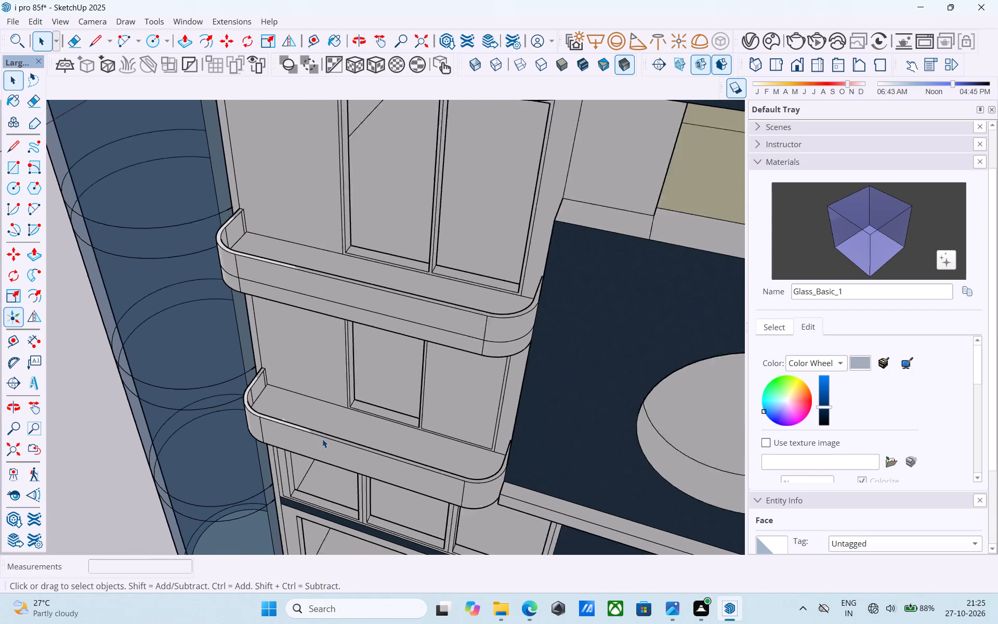
scroll(322, 439, up, 3)
shift+middle_drag(322, 433, 266, 445)
scroll(248, 438, up, 7)
click(247, 433)
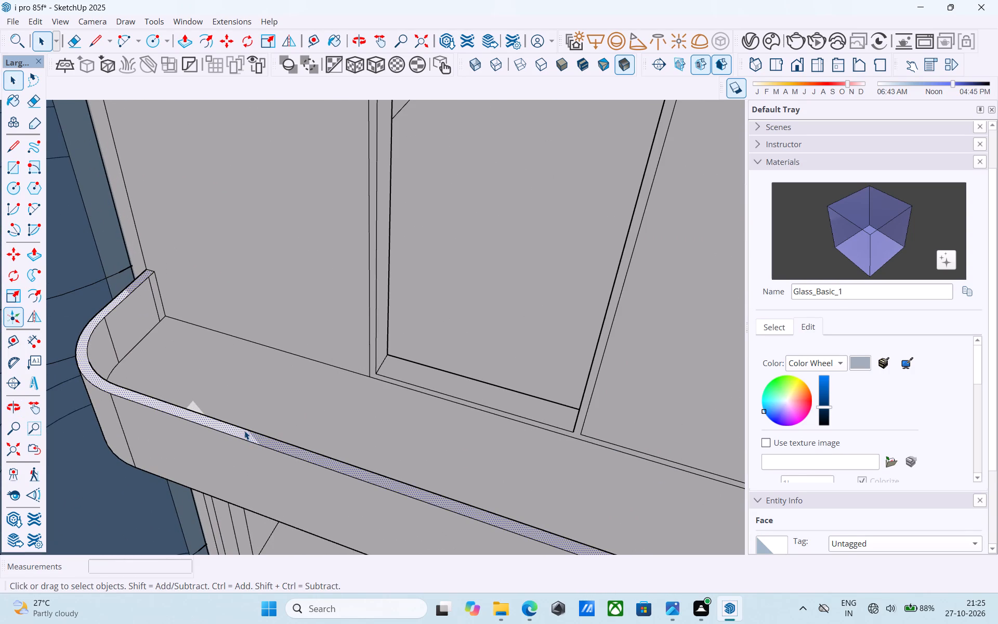
right_click(244, 430)
click(207, 425)
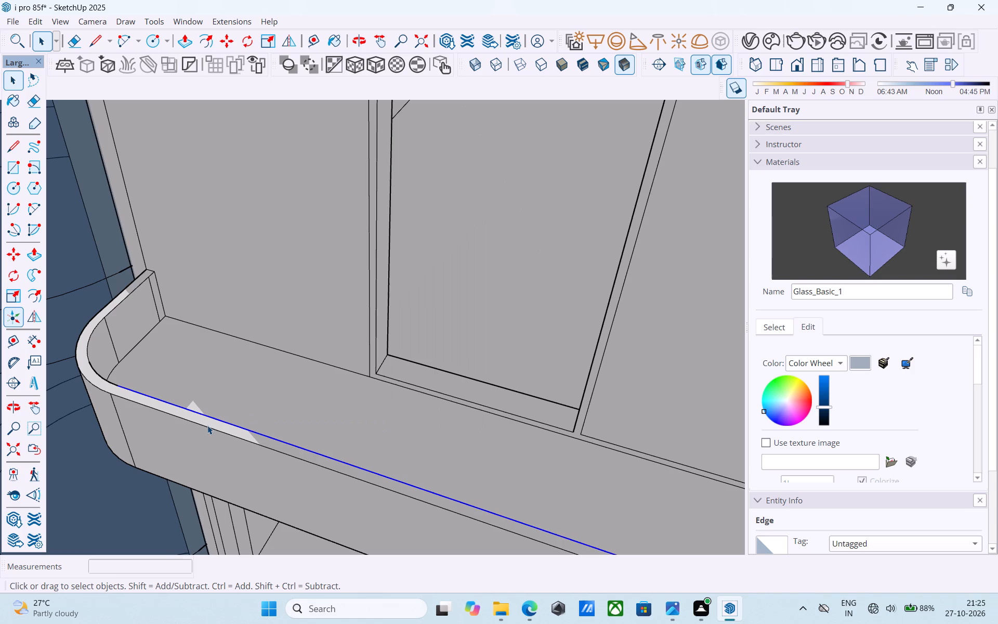
click(206, 419)
right_click(206, 419)
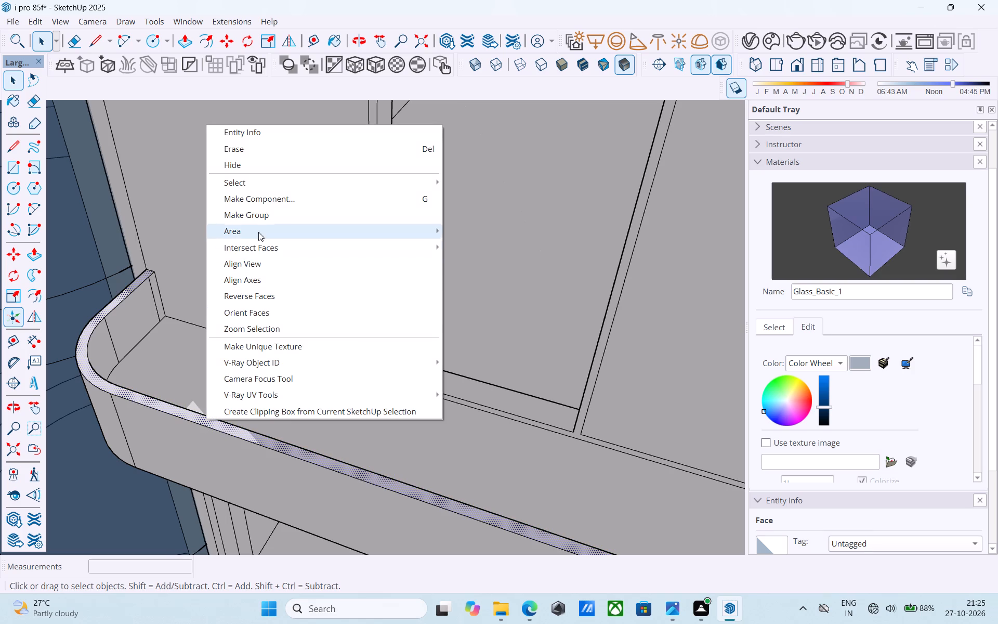
click(258, 220)
scroll(182, 399, up, 3)
double_click(184, 417)
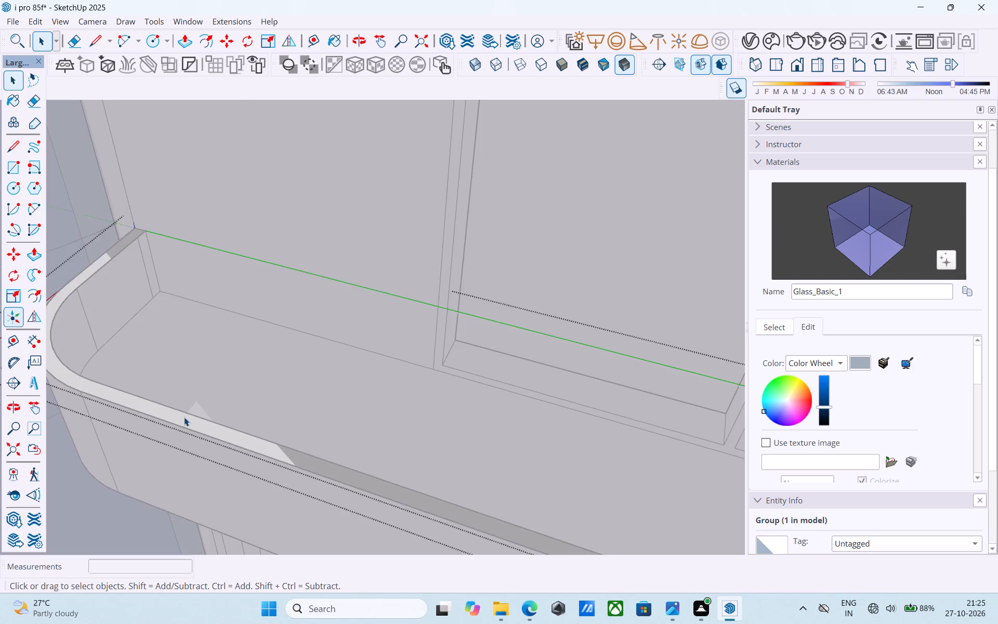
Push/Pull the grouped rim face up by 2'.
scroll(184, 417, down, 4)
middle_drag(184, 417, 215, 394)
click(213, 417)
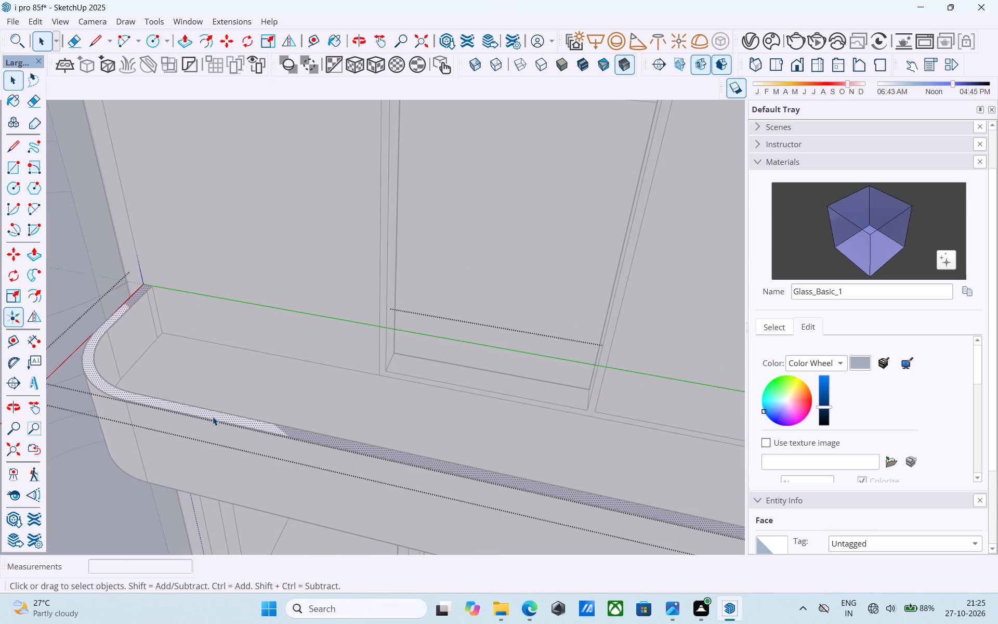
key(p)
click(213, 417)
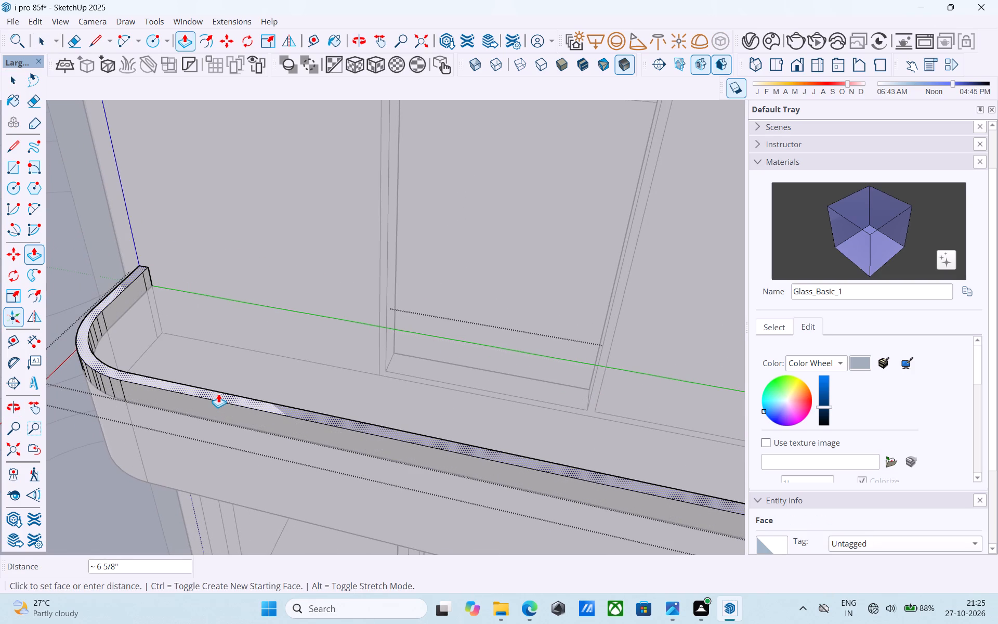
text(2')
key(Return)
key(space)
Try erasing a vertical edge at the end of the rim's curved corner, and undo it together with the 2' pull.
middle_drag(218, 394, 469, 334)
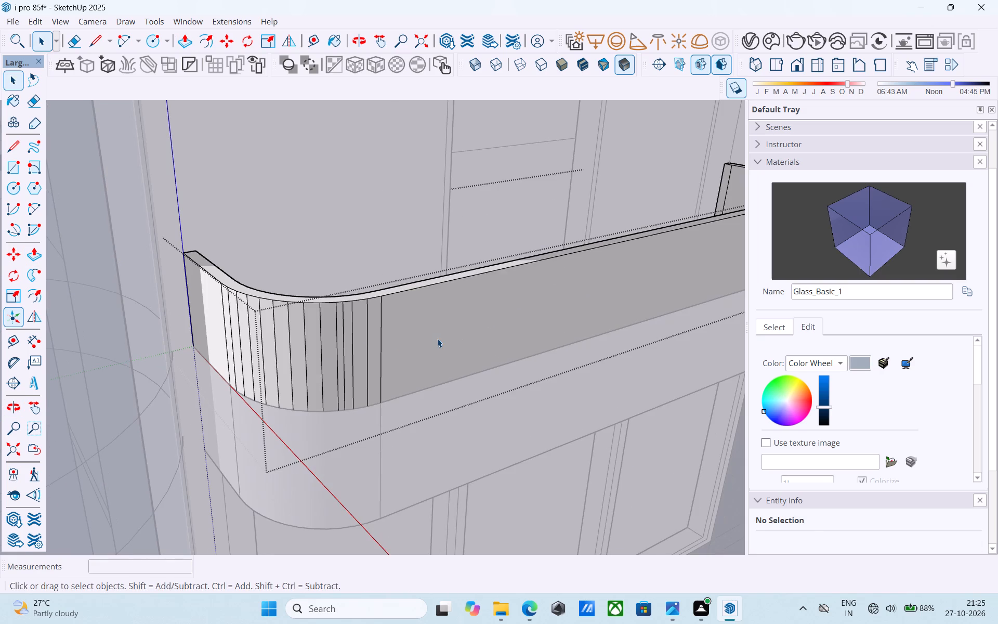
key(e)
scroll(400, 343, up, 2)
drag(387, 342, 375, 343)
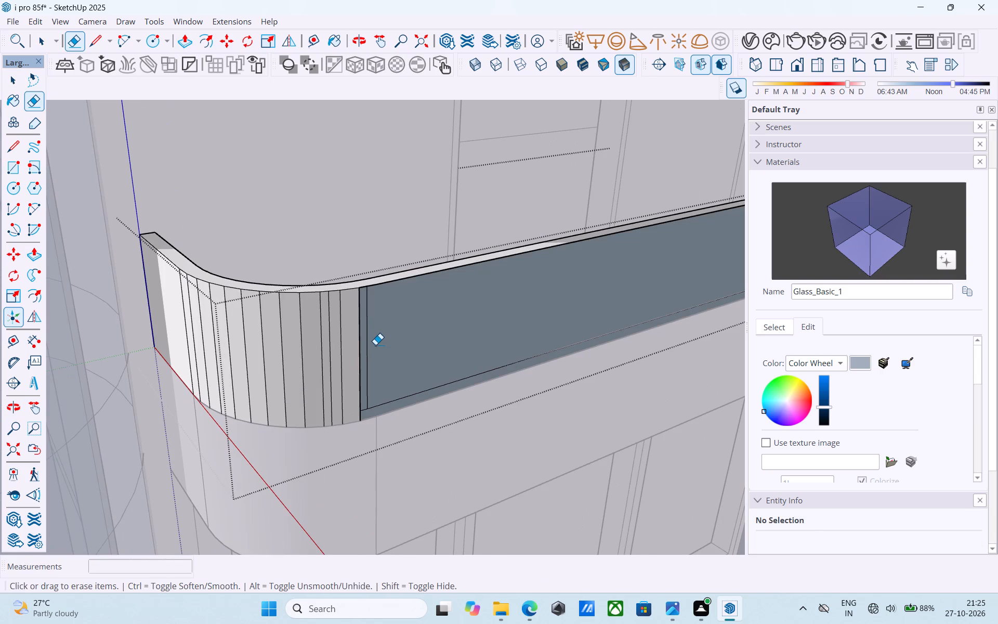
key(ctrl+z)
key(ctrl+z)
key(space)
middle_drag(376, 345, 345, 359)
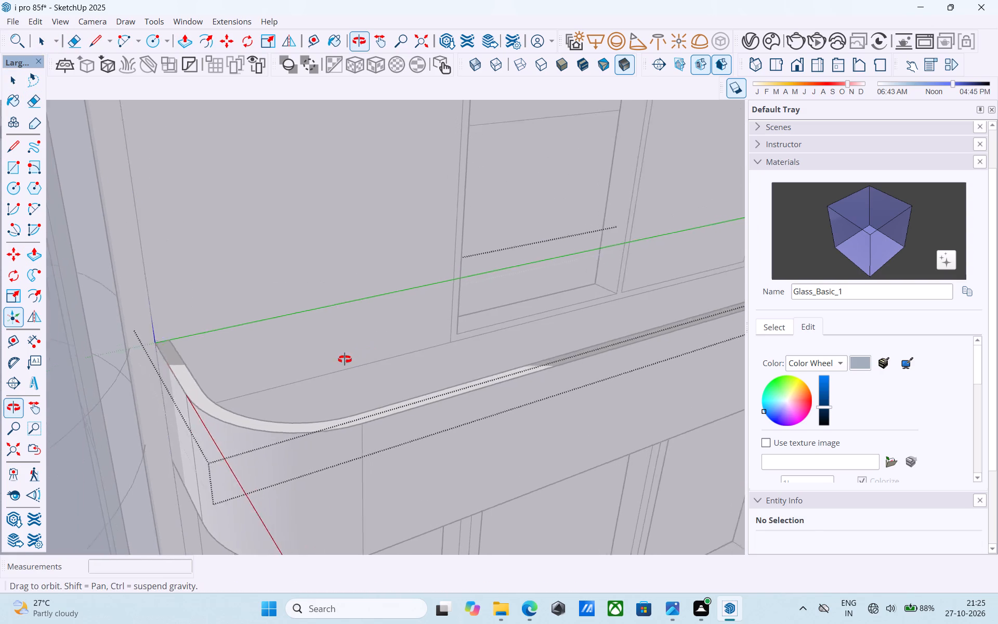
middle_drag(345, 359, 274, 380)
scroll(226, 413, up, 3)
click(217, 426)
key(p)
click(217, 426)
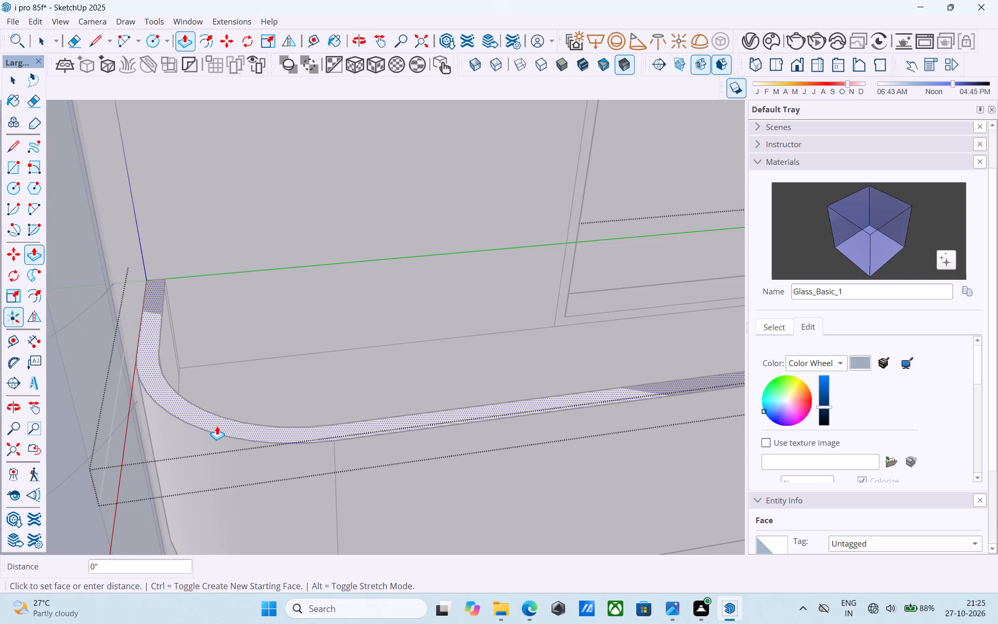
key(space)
Push/Pull the grouped rim face up by 1'.
scroll(217, 418, down, 2)
middle_drag(217, 418, 219, 438)
scroll(219, 438, down, 7)
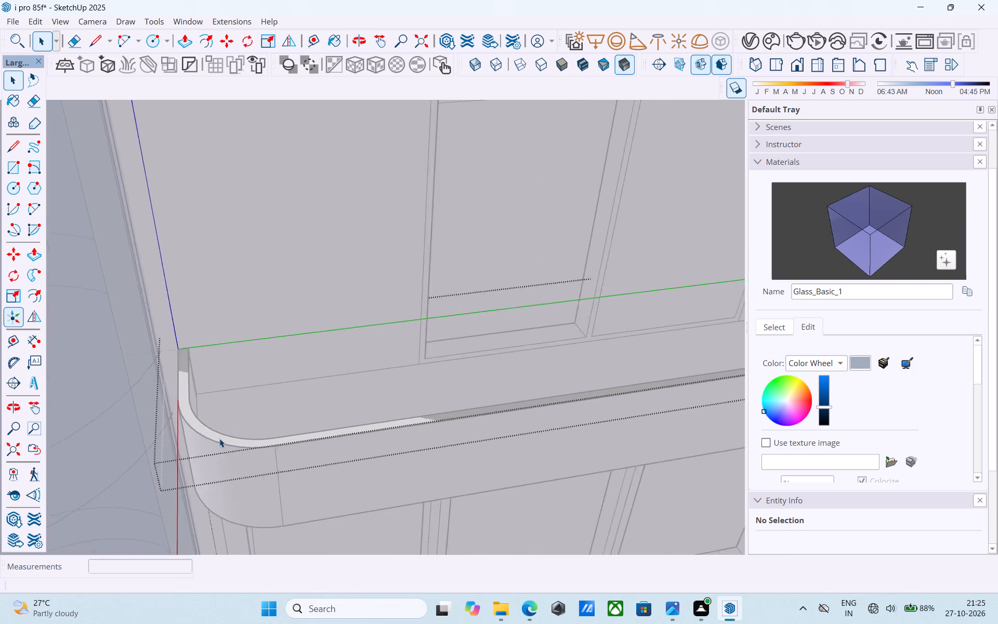
scroll(219, 438, down, 3)
middle_drag(219, 440, 224, 441)
scroll(223, 445, up, 10)
click(224, 438)
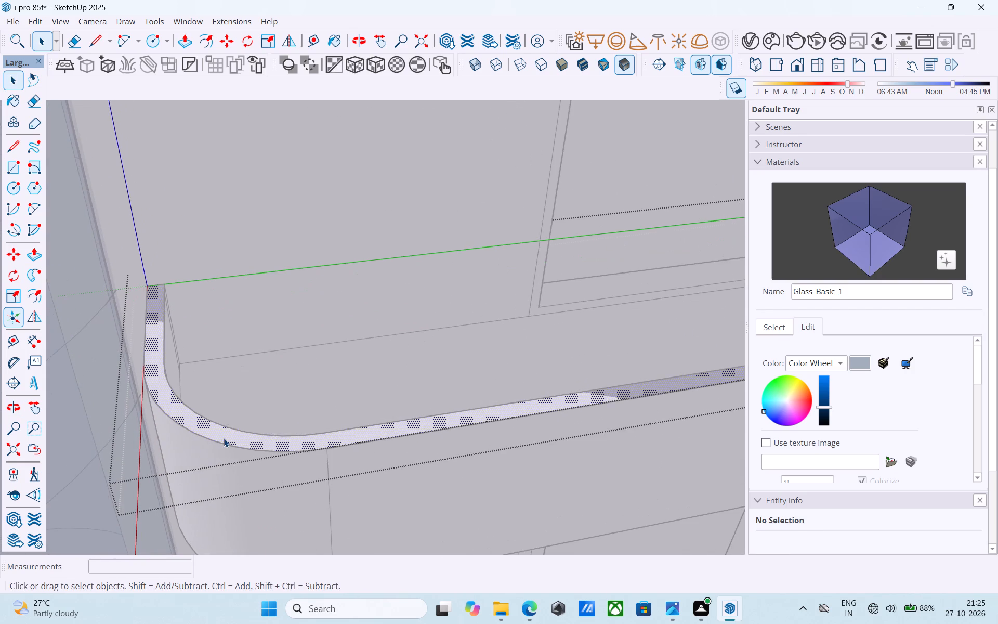
scroll(224, 438, up, 2)
key(p)
click(224, 438)
text(1')
key(Return)
key(space)
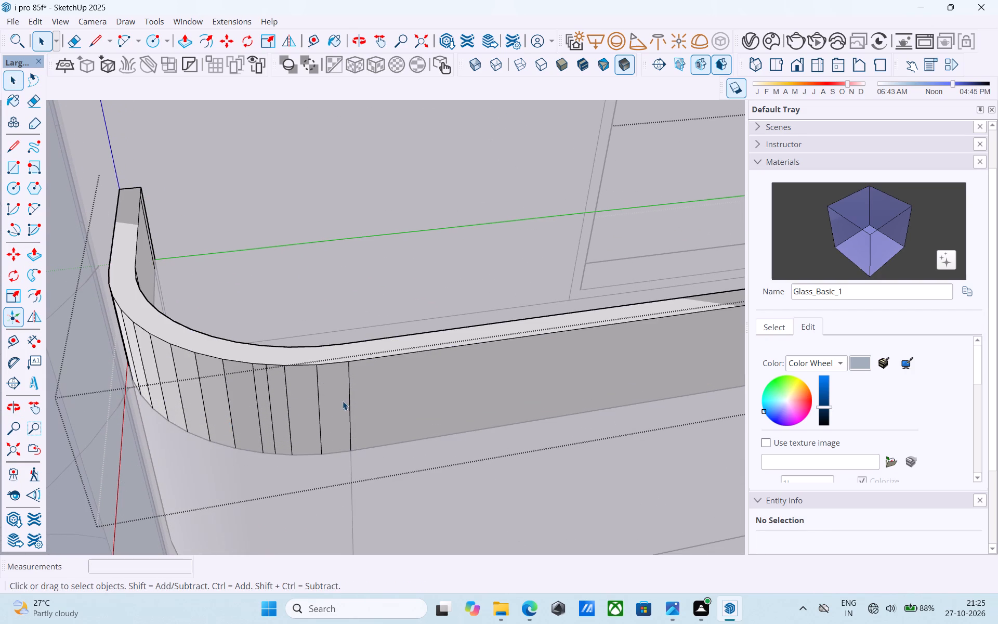
Hide five vertical edges on the rim's outer curved corner, starting from the edge where the curve meets the straight front.
click(350, 404)
right_click(350, 404)
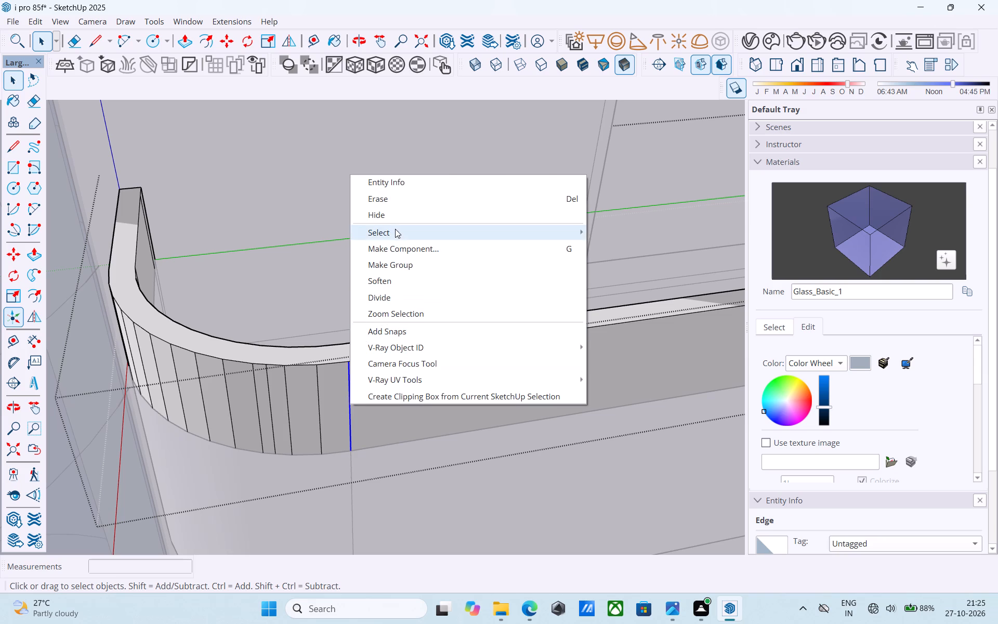
click(388, 217)
click(320, 392)
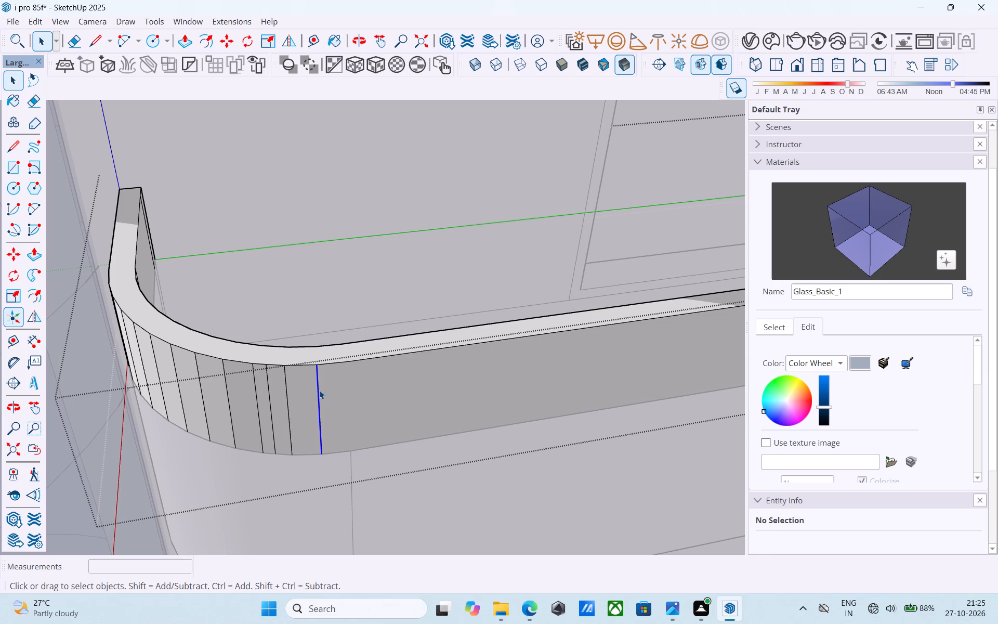
right_click(319, 390)
click(350, 430)
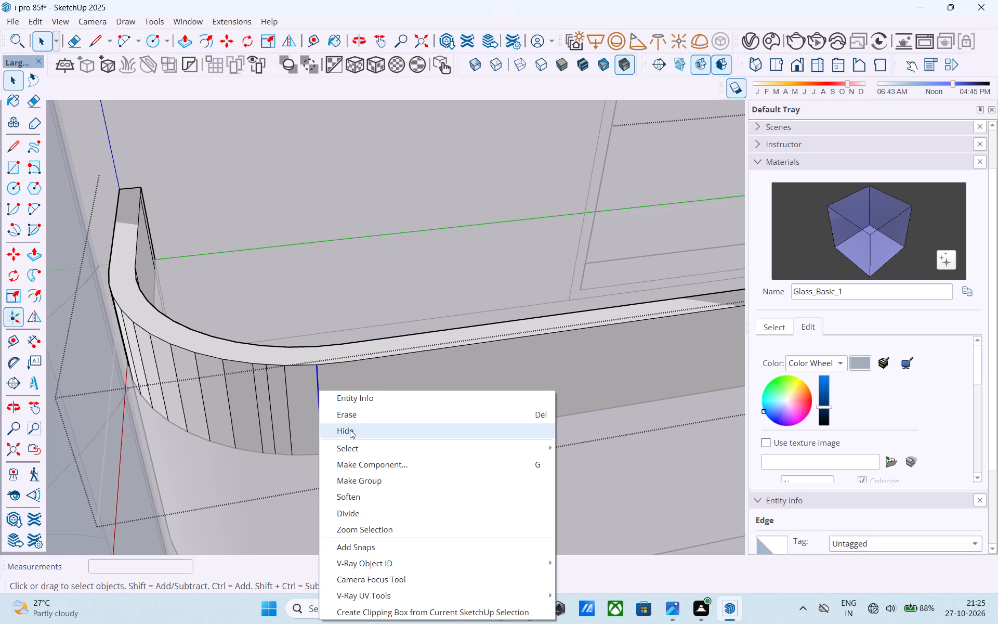
click(286, 392)
right_click(287, 392)
click(303, 426)
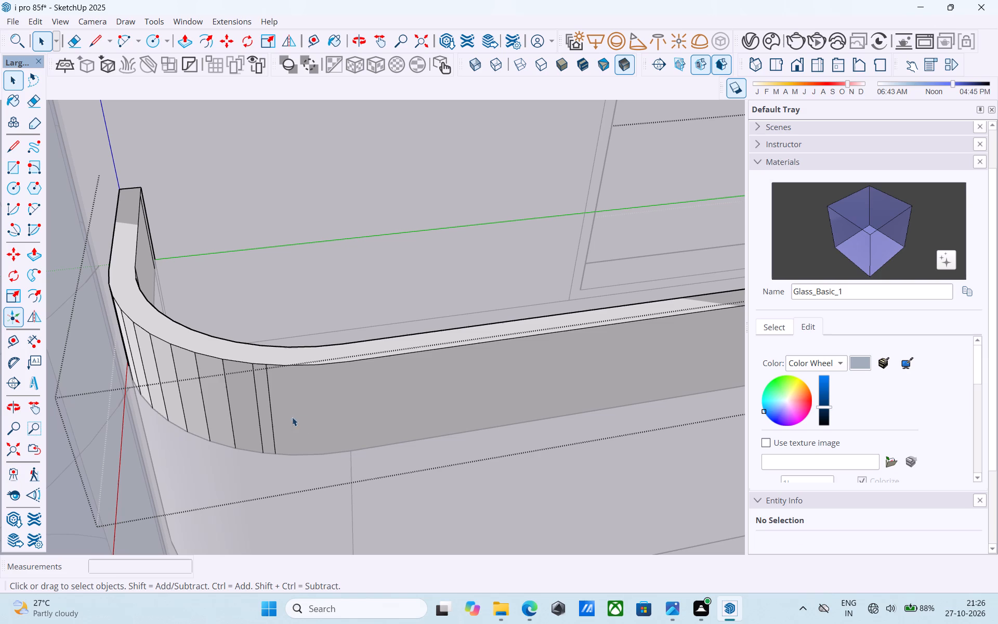
click(270, 411)
right_click(270, 411)
click(320, 223)
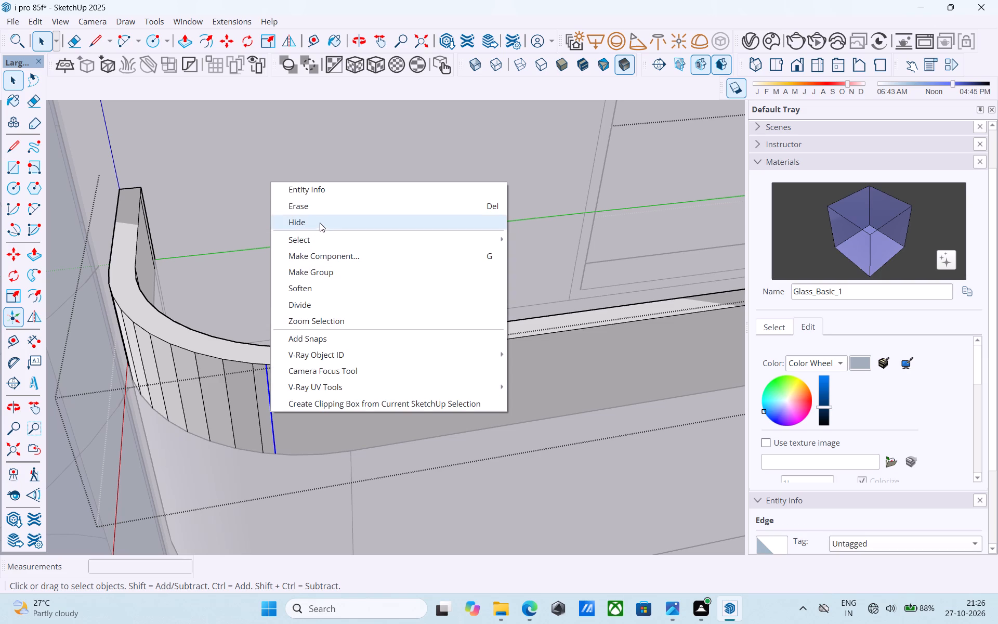
click(258, 407)
right_click(258, 407)
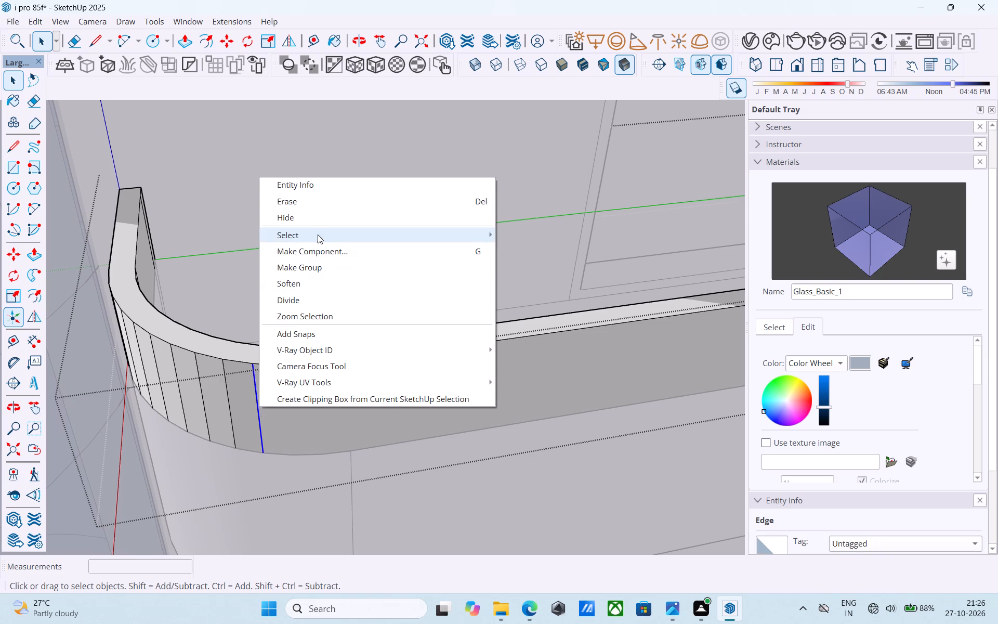
click(315, 224)
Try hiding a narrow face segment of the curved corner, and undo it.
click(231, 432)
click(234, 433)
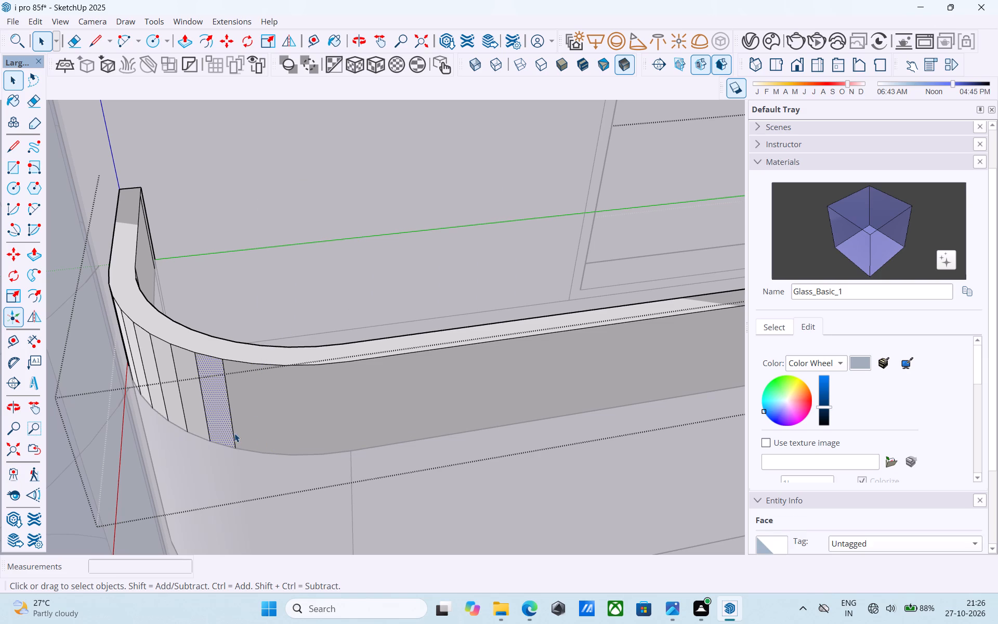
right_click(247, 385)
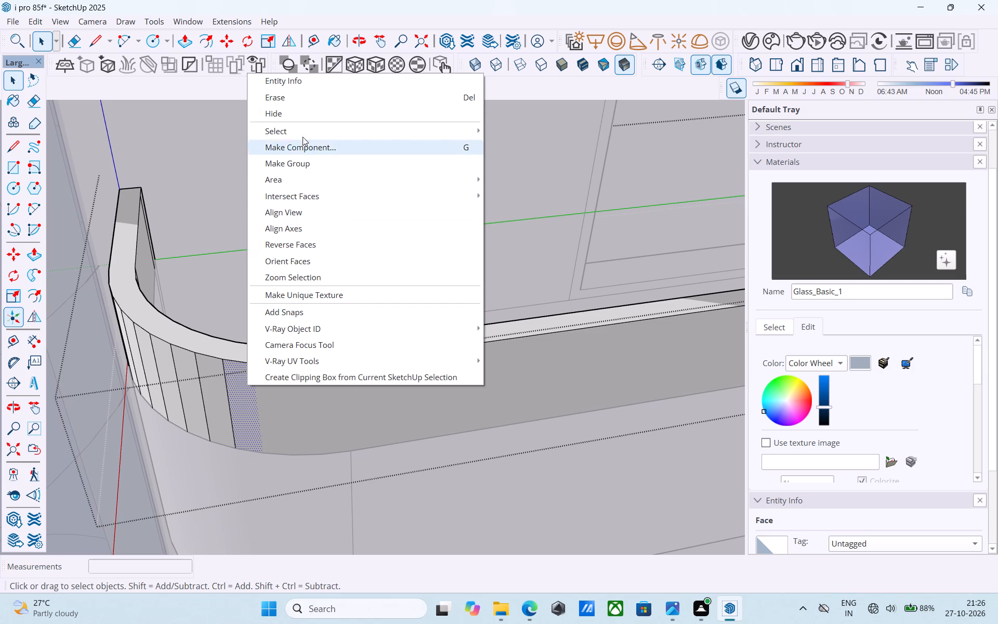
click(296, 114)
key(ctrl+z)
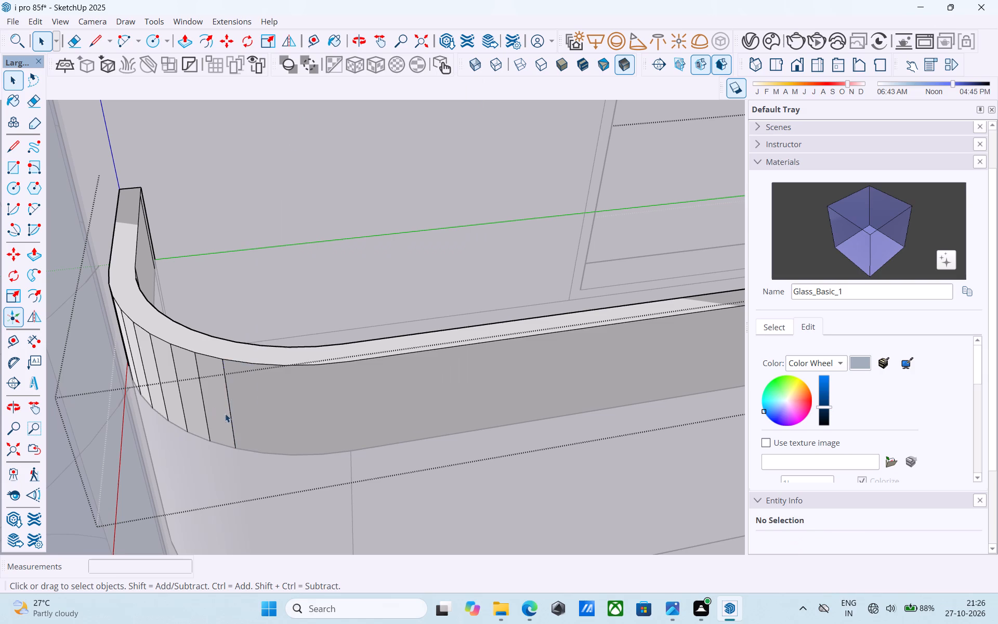
Hide the next two vertical edges along the rim's outer curved corner.
scroll(226, 413, up, 3)
click(230, 414)
click(232, 417)
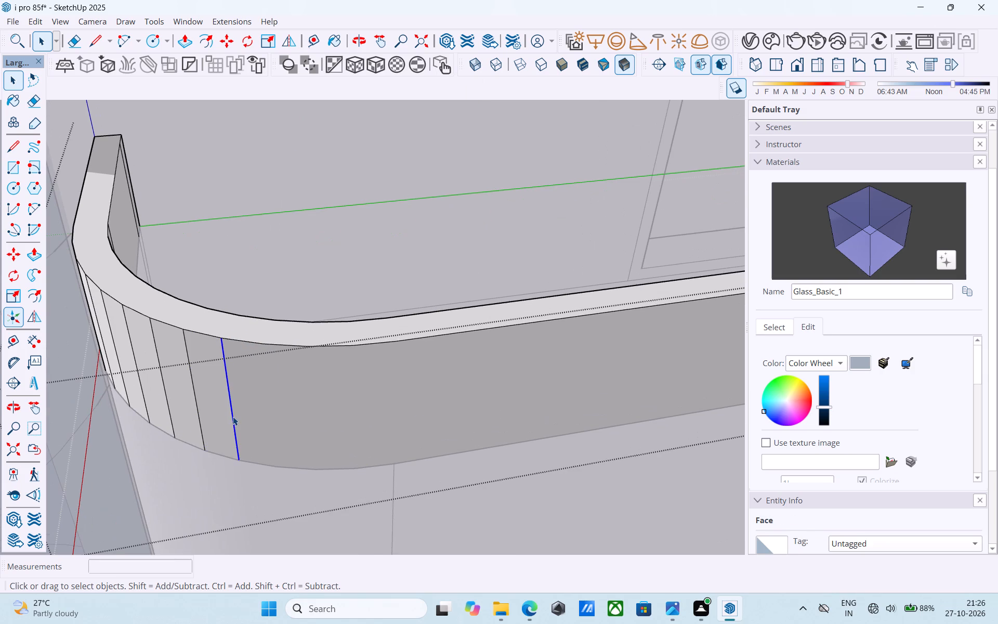
right_click(233, 417)
click(284, 230)
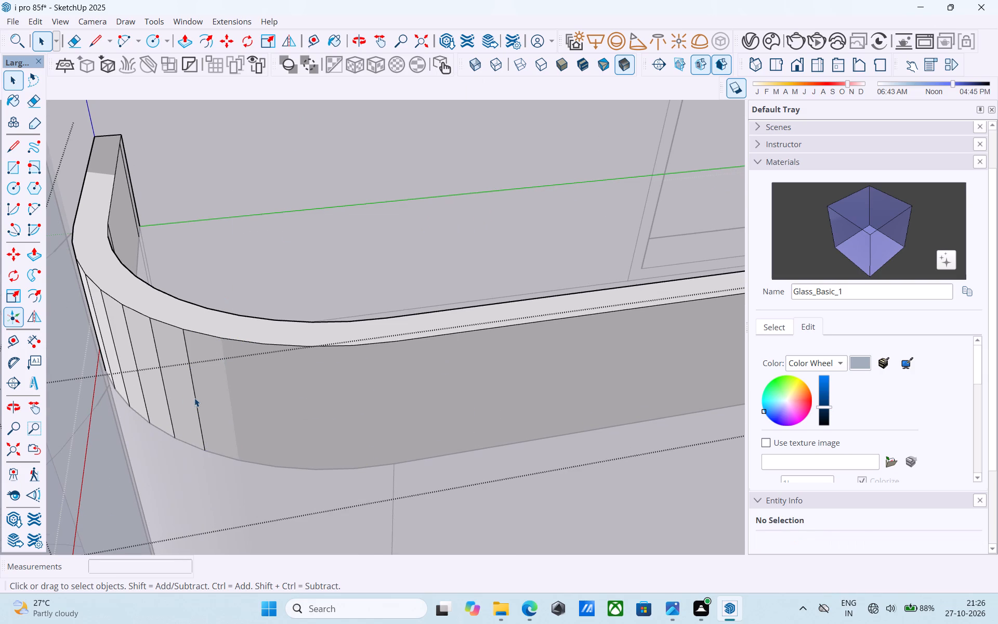
click(196, 398)
right_click(196, 398)
click(264, 212)
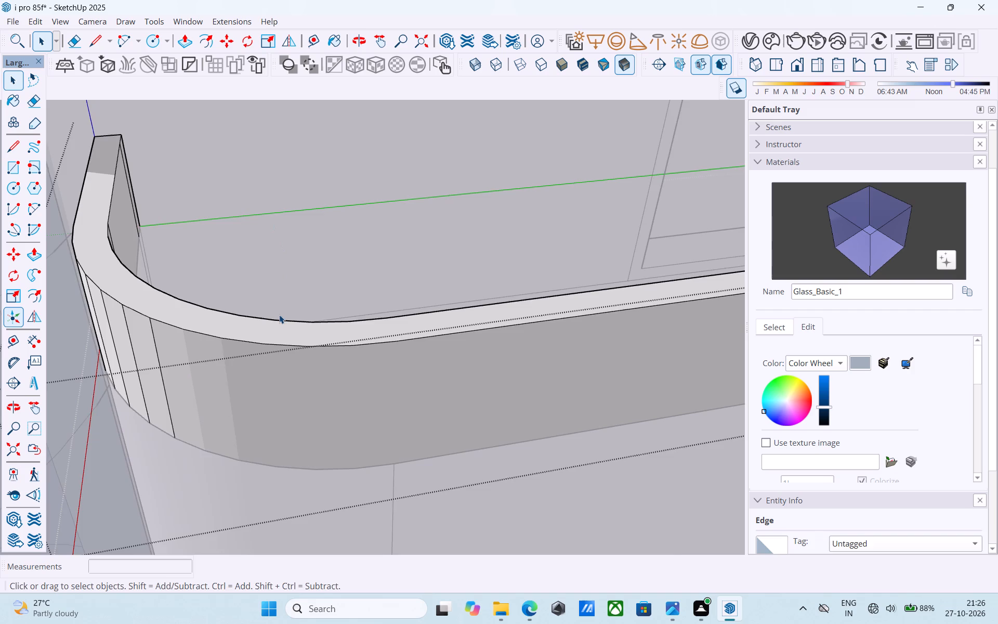
Hide two further vertical edges around the rim's curved corner, continuing towards the glass column.
scroll(256, 355, down, 3)
middle_drag(235, 379, 419, 375)
scroll(333, 382, up, 6)
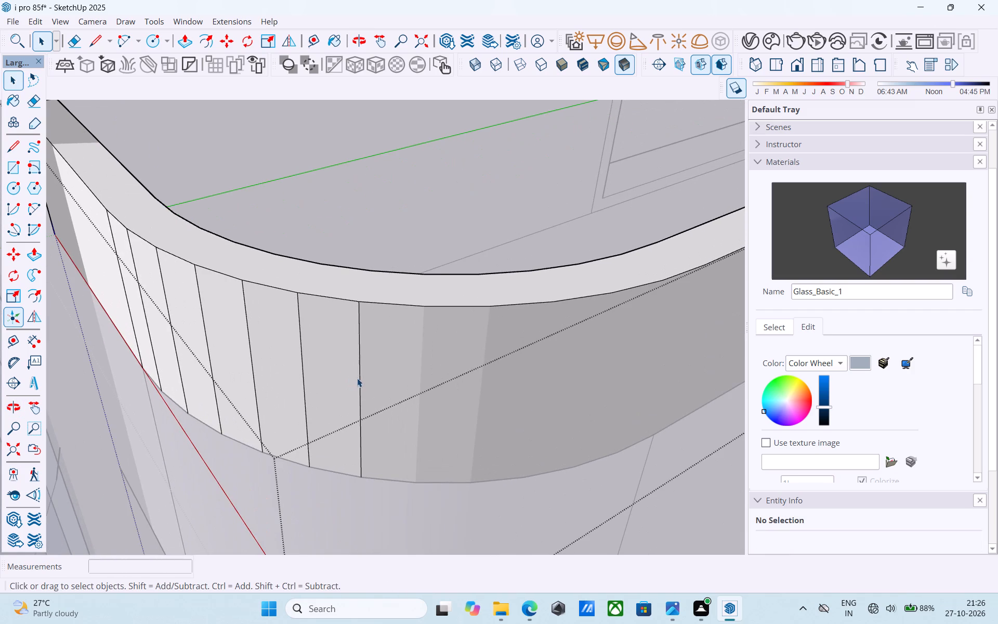
click(360, 381)
right_click(360, 381)
click(387, 423)
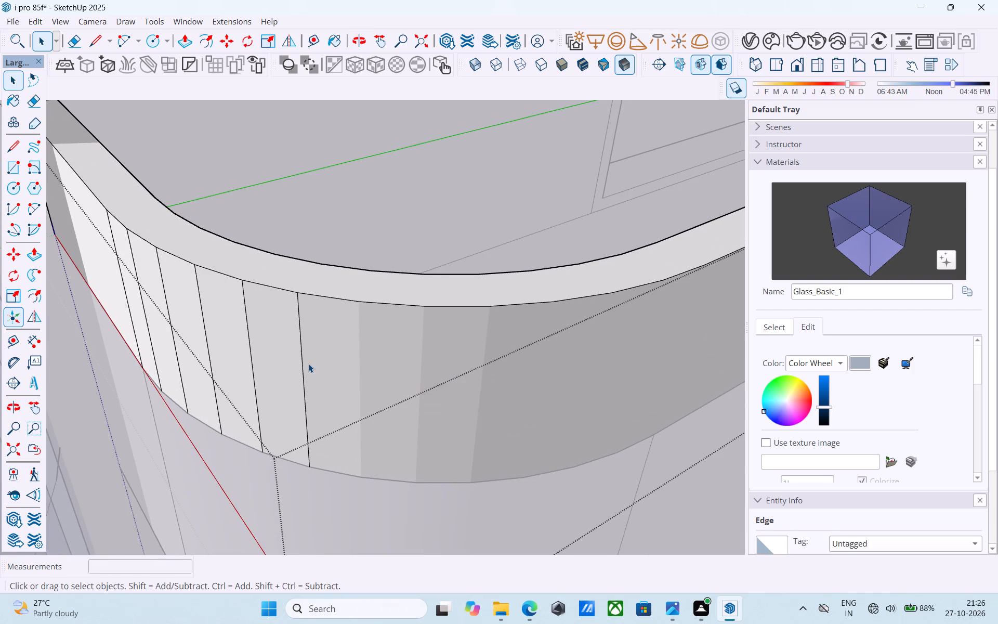
click(301, 359)
right_click(301, 358)
click(327, 402)
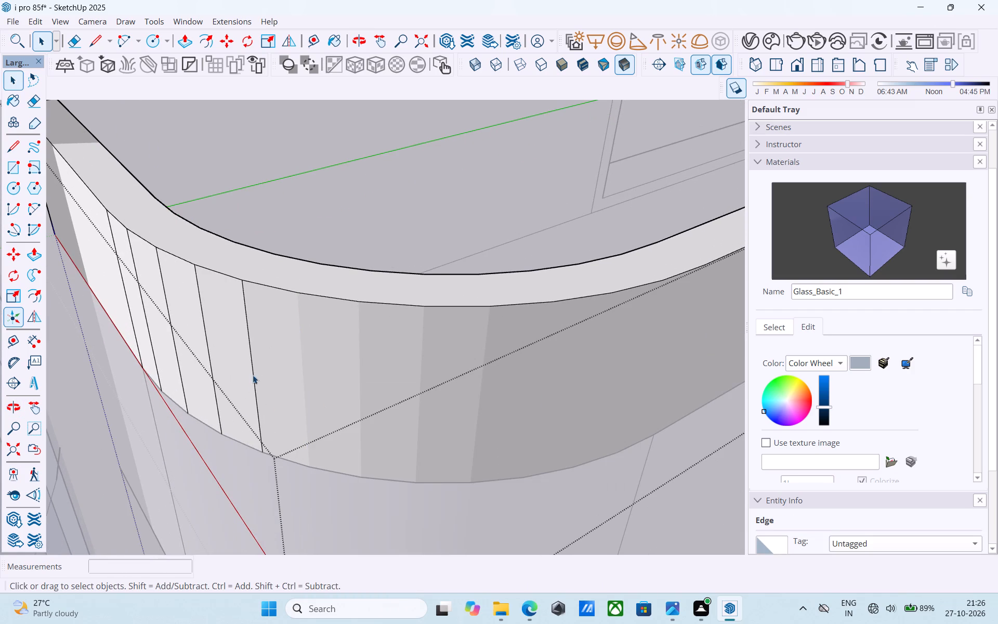
Hide the next two vertical edges on the outer face of the rim's curved corner, continuing along the curve.
click(254, 374)
right_click(254, 374)
click(281, 417)
click(209, 358)
right_click(209, 358)
click(237, 395)
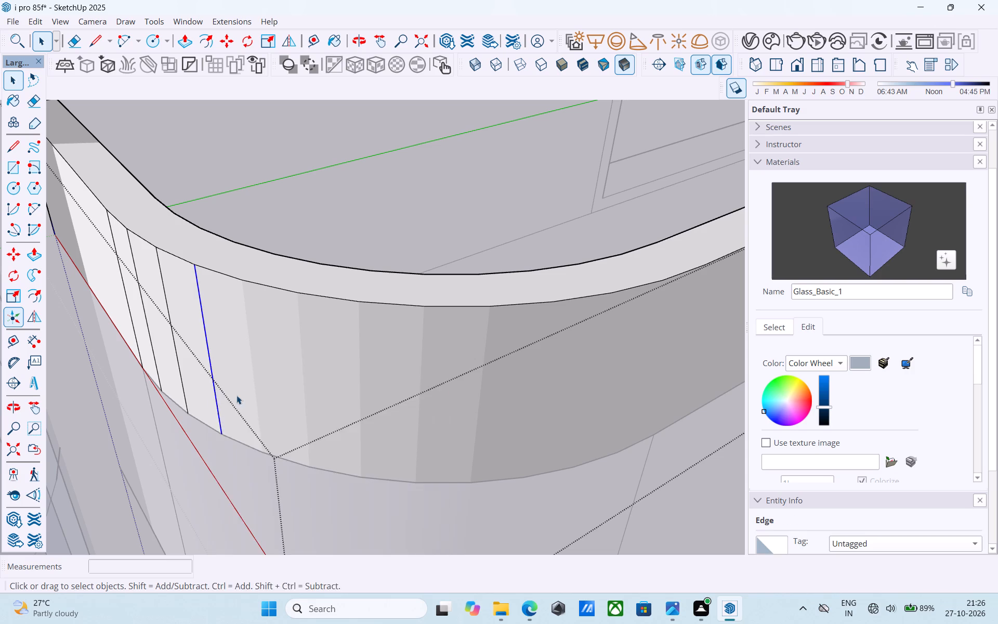
Hide the last three vertical edges on this outer curved corner, up to where the curve becomes straight.
shift+middle_drag(233, 395, 425, 424)
scroll(324, 398, up, 1)
click(307, 381)
right_click(307, 381)
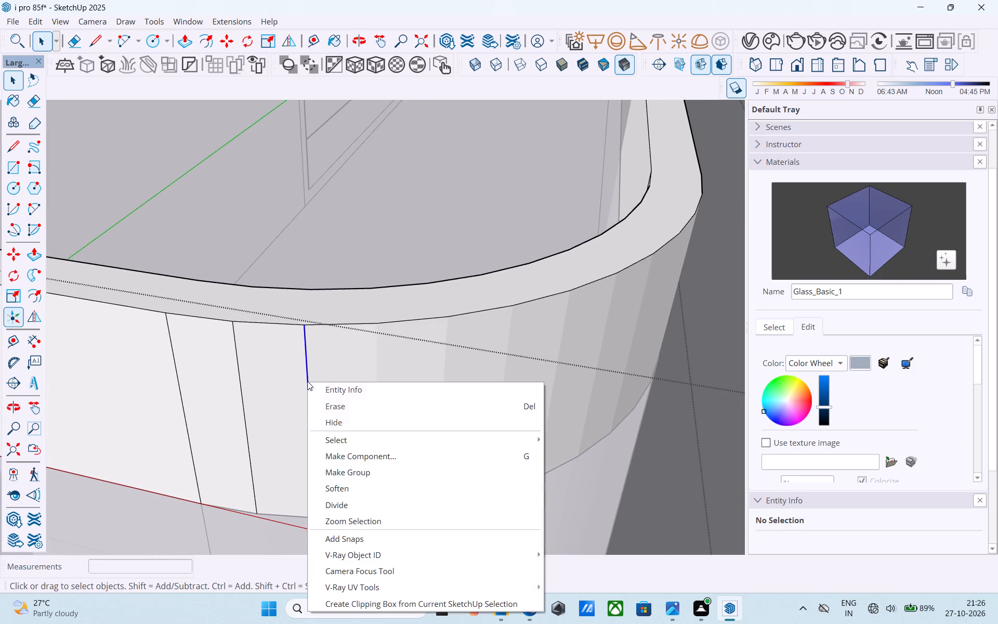
click(325, 419)
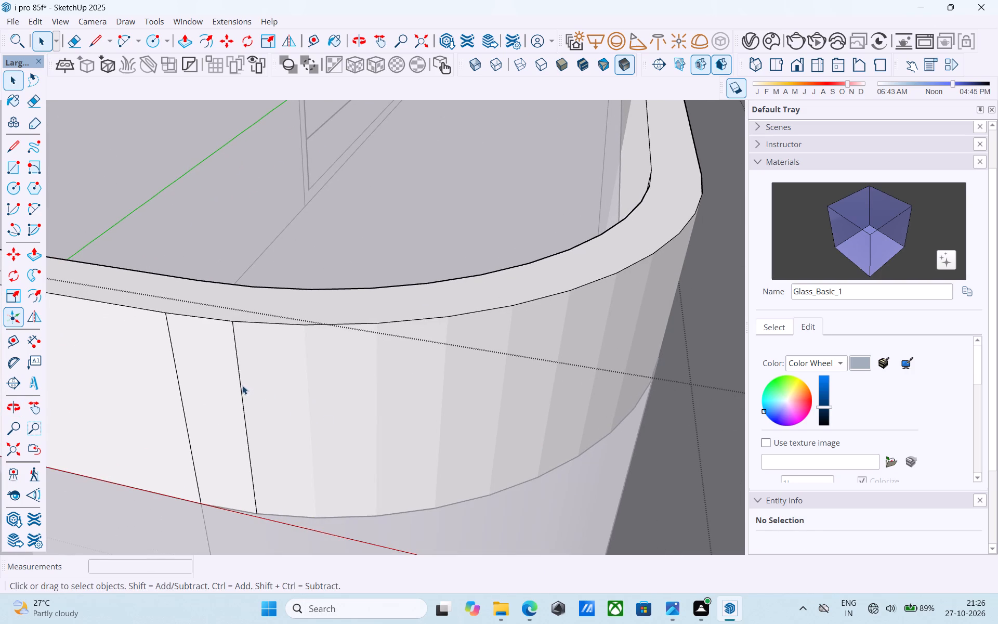
click(240, 385)
right_click(240, 386)
click(261, 421)
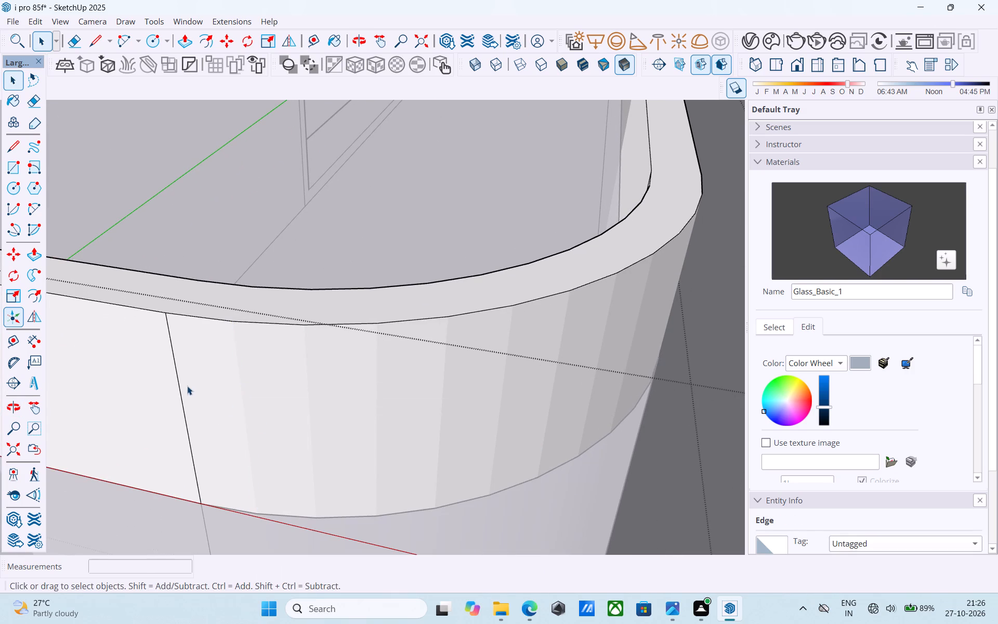
click(179, 383)
right_click(179, 383)
click(209, 422)
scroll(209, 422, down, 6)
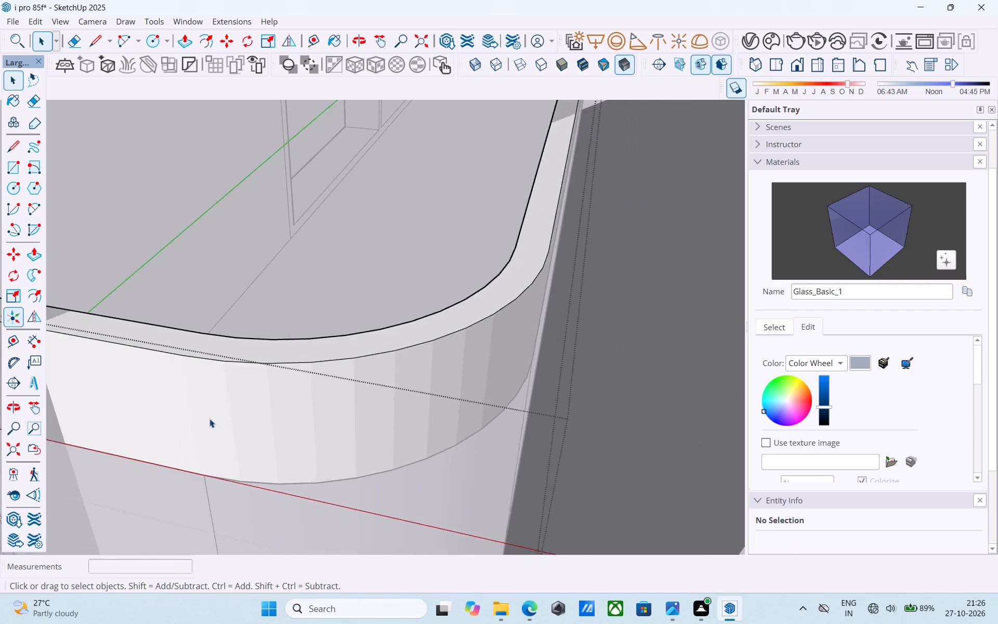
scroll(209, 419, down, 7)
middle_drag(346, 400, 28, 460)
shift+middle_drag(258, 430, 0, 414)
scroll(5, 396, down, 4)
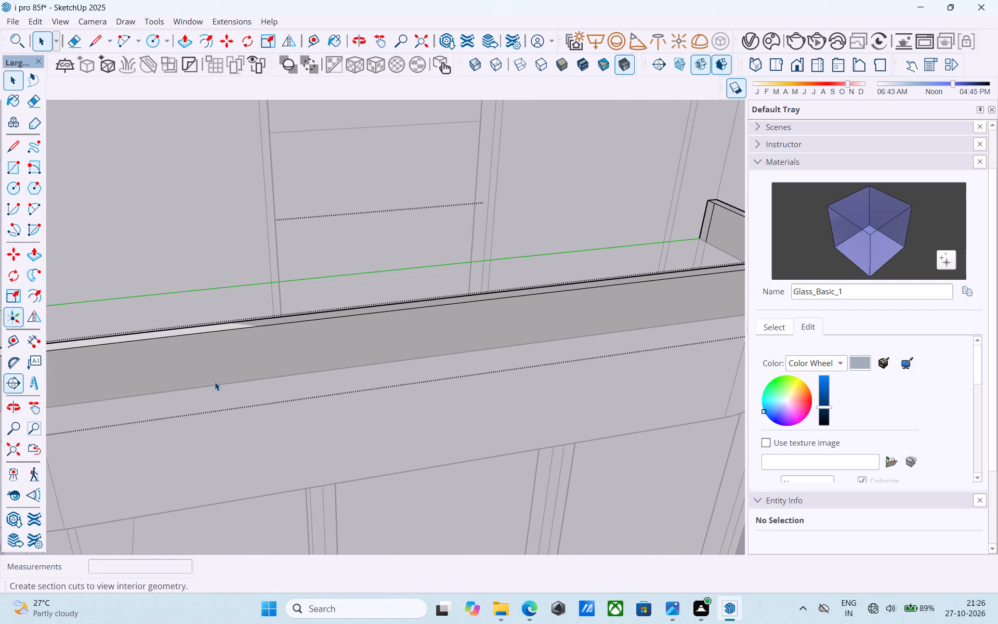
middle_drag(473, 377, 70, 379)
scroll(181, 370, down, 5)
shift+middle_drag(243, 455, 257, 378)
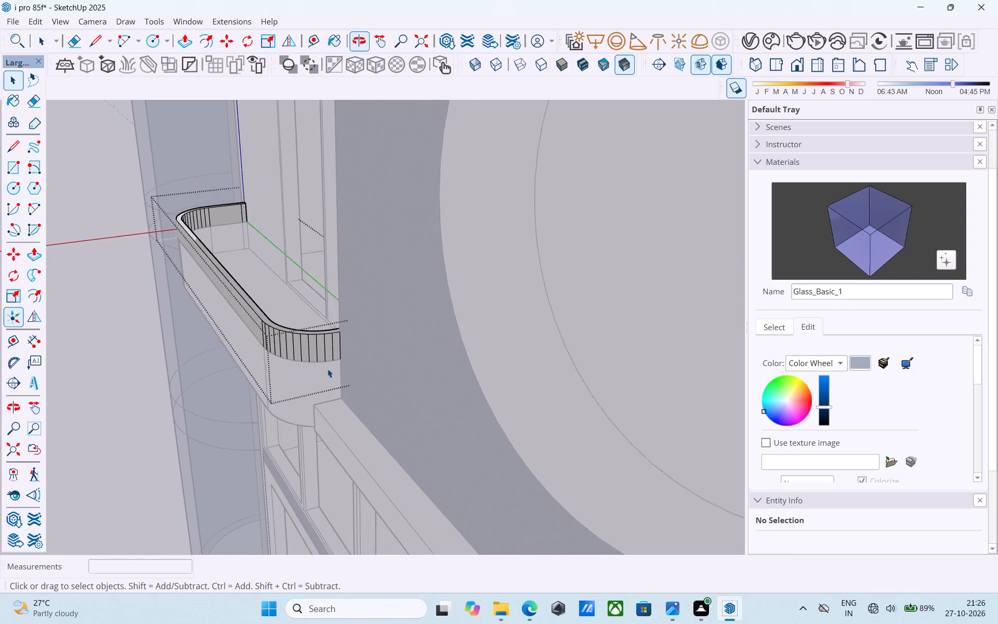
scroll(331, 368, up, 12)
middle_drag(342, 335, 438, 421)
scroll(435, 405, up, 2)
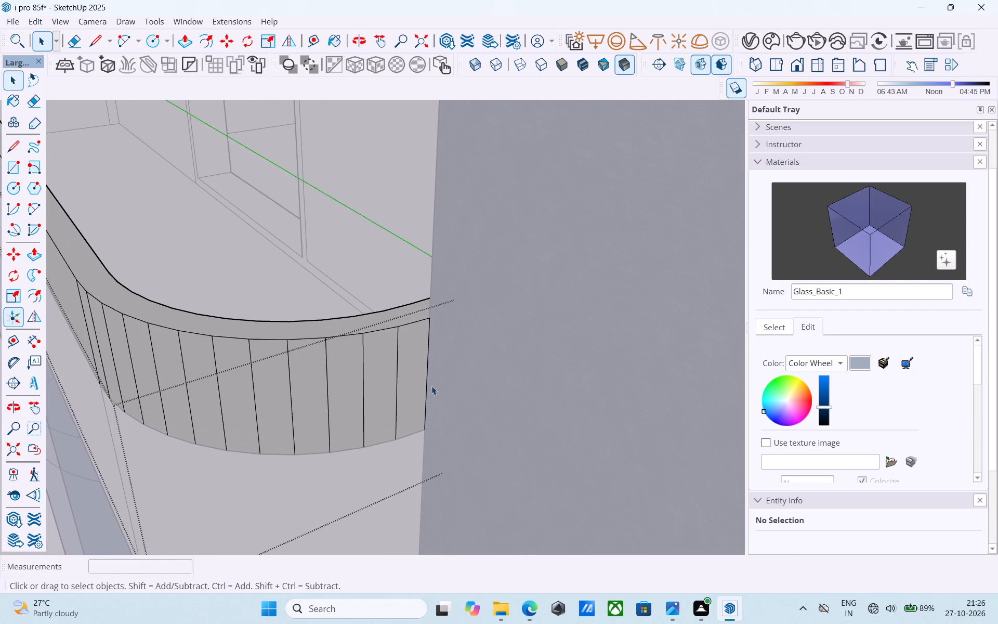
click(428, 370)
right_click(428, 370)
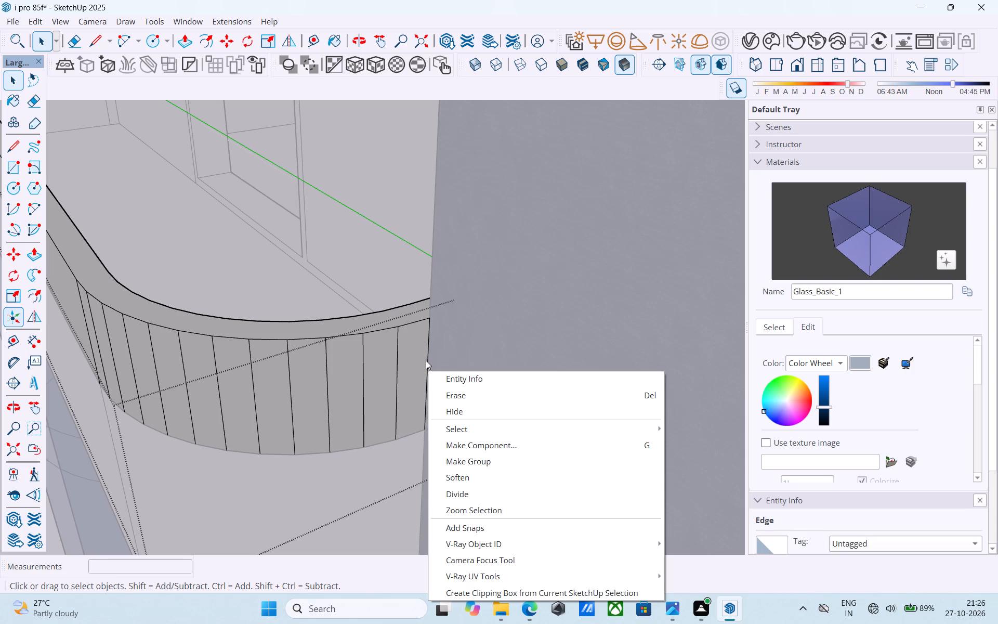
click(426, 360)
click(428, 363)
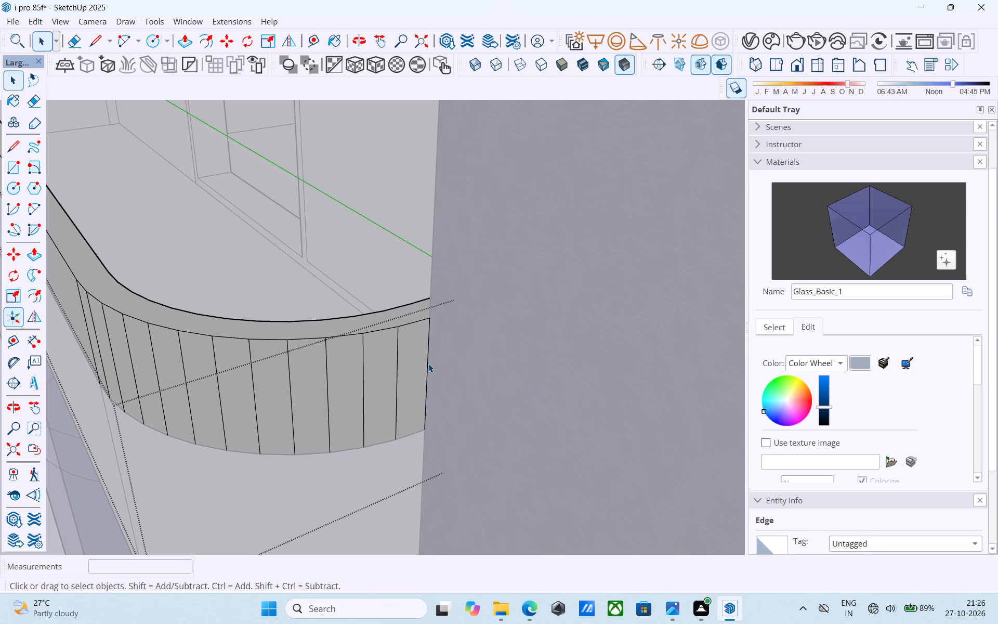
Hide four vertical edges on the rim's opposite outer curved corner, starting beside the end edge at the wall.
click(398, 359)
right_click(398, 359)
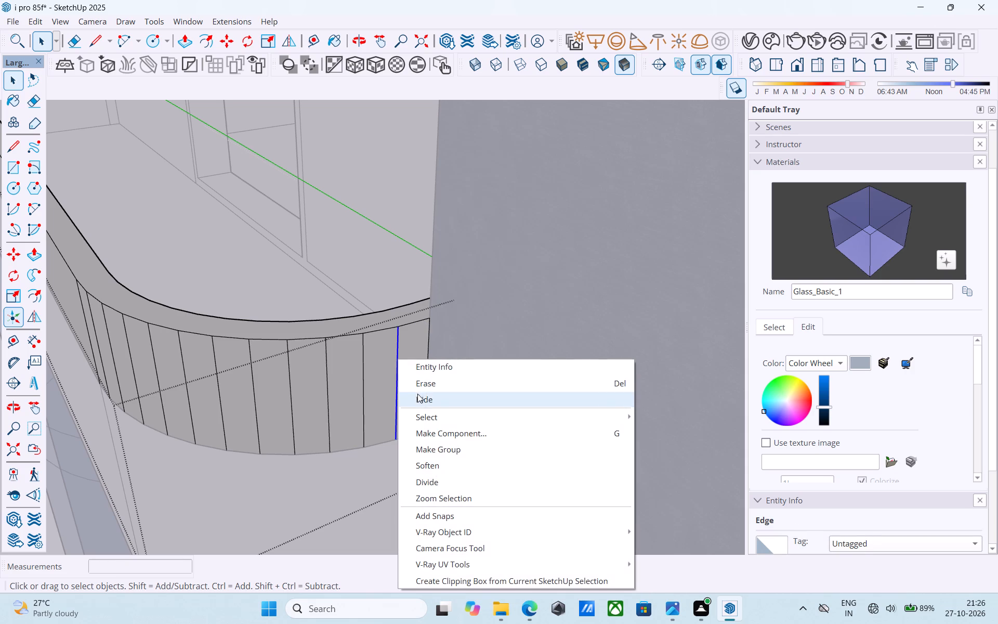
click(419, 396)
click(364, 368)
right_click(364, 368)
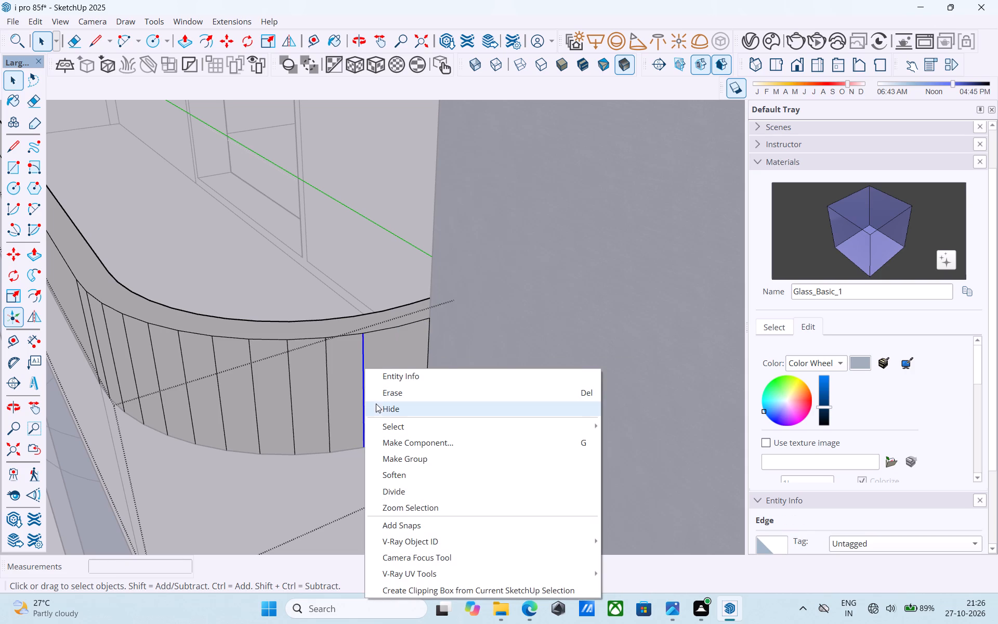
click(379, 410)
click(326, 374)
right_click(326, 374)
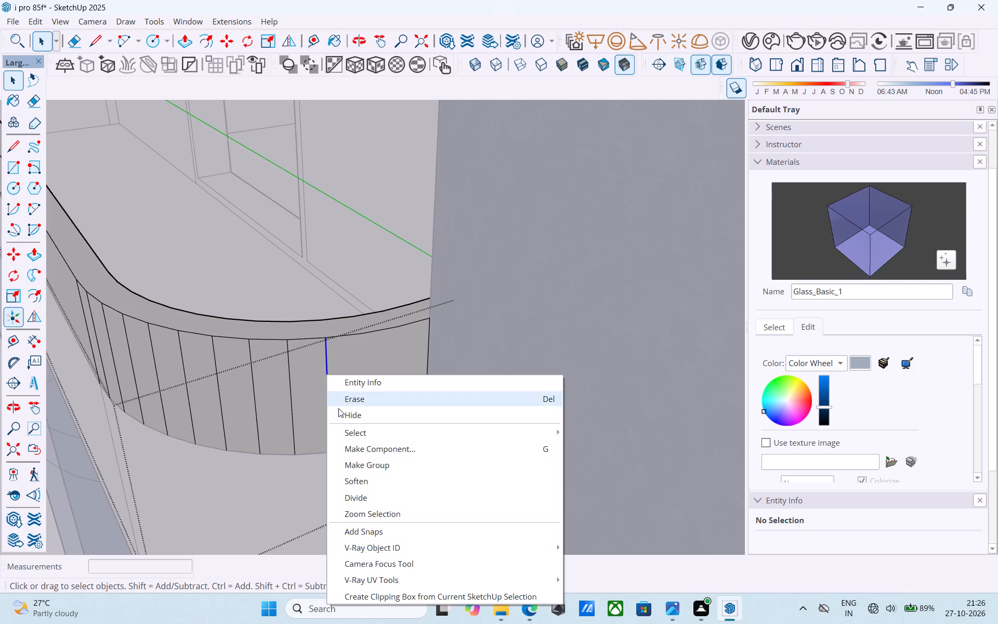
click(341, 417)
click(290, 374)
right_click(288, 373)
click(304, 410)
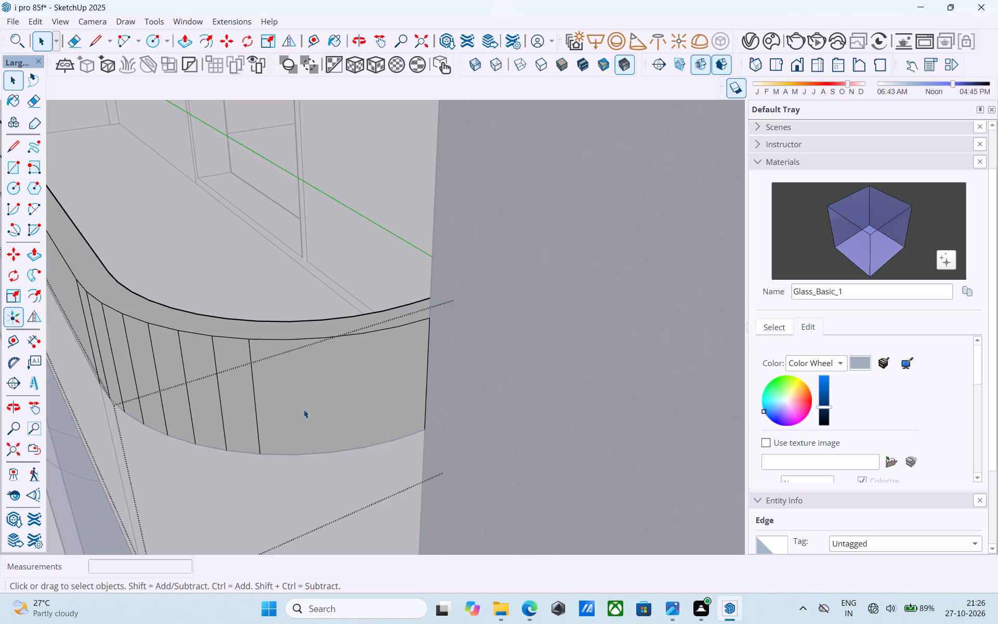
Hide the next four vertical edges along this outer curved corner, continuing towards the straight front.
click(251, 358)
right_click(251, 358)
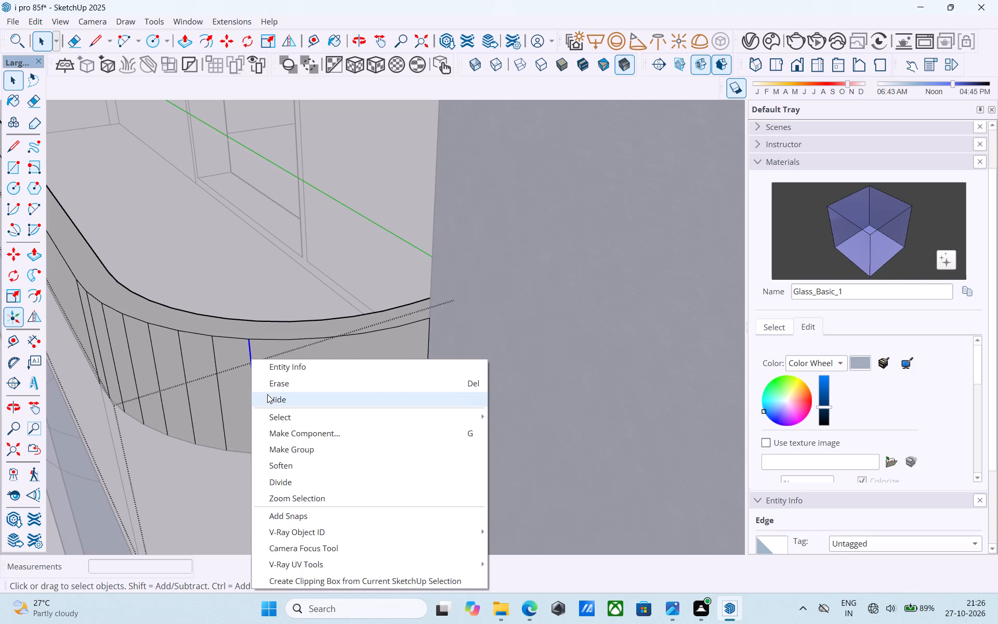
click(267, 394)
click(215, 354)
right_click(215, 354)
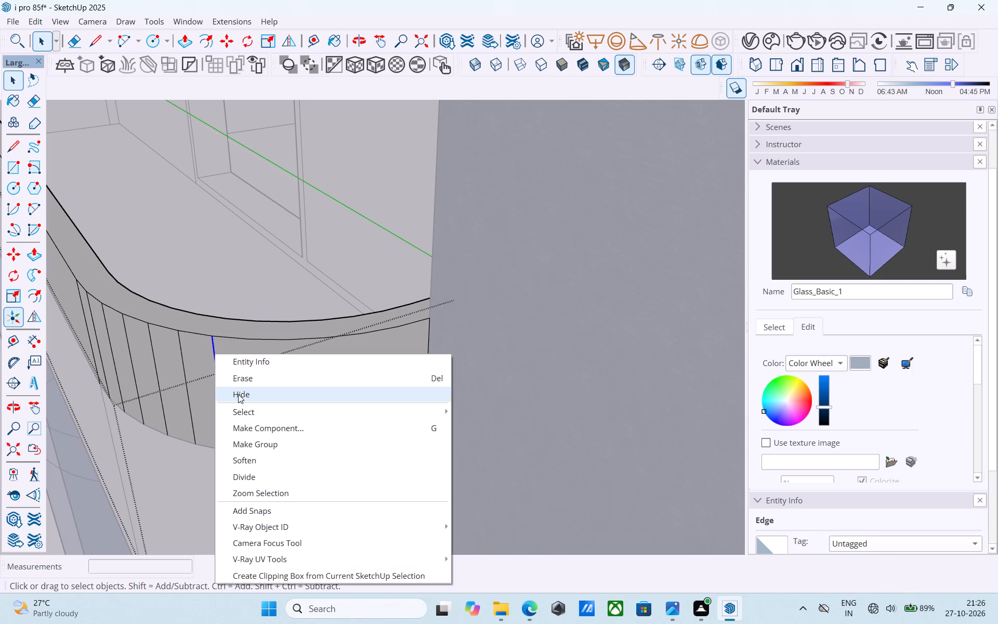
click(238, 394)
click(181, 357)
right_click(181, 357)
click(206, 393)
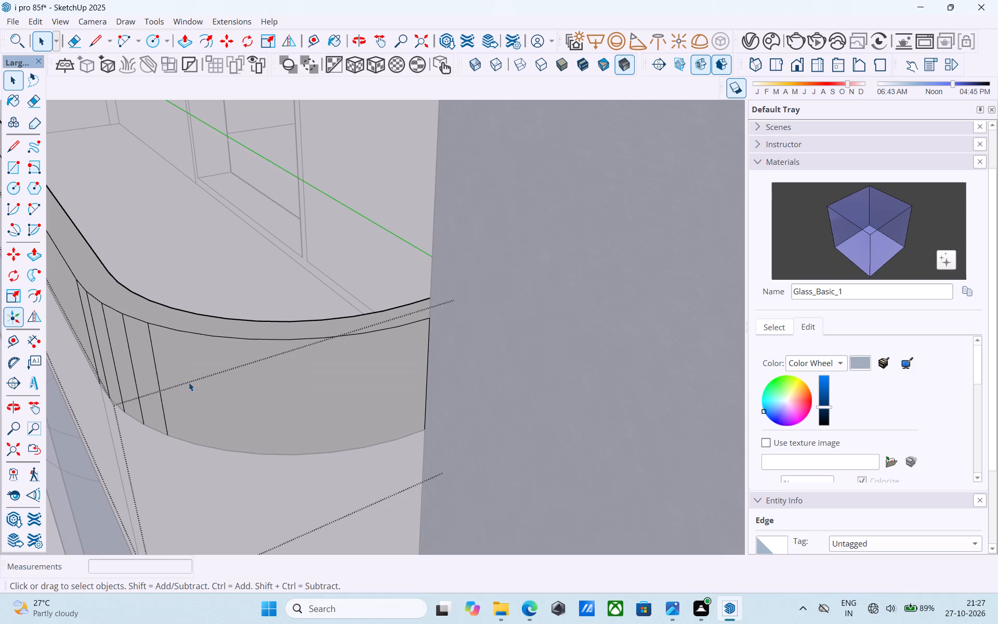
click(155, 350)
click(153, 349)
right_click(153, 349)
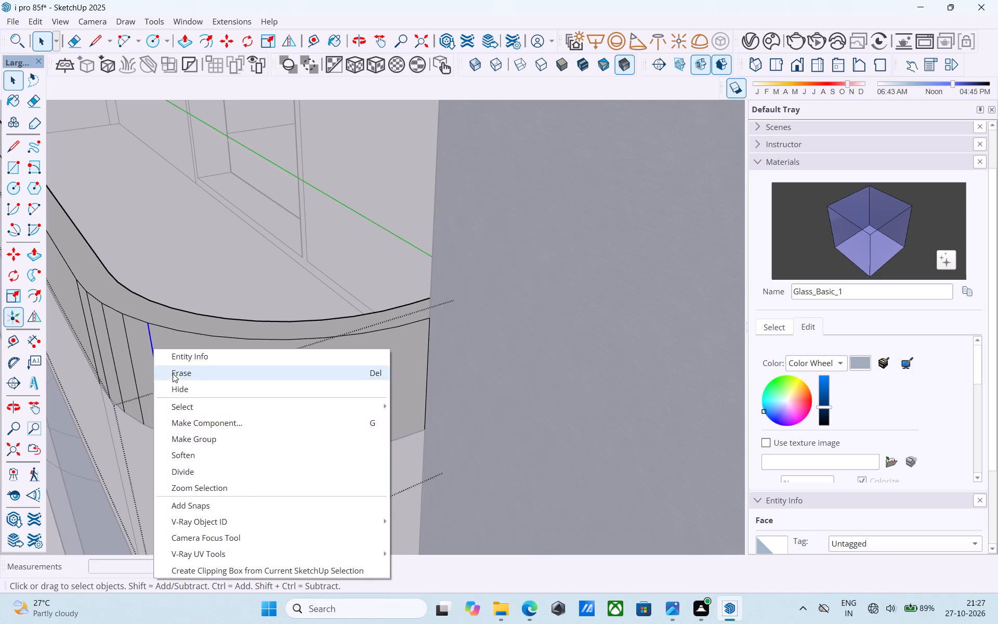
click(185, 392)
Hide the remaining four vertical edges on this outer curved corner, including the one where it meets the straight front.
shift+middle_drag(163, 367, 299, 376)
scroll(267, 366, up, 3)
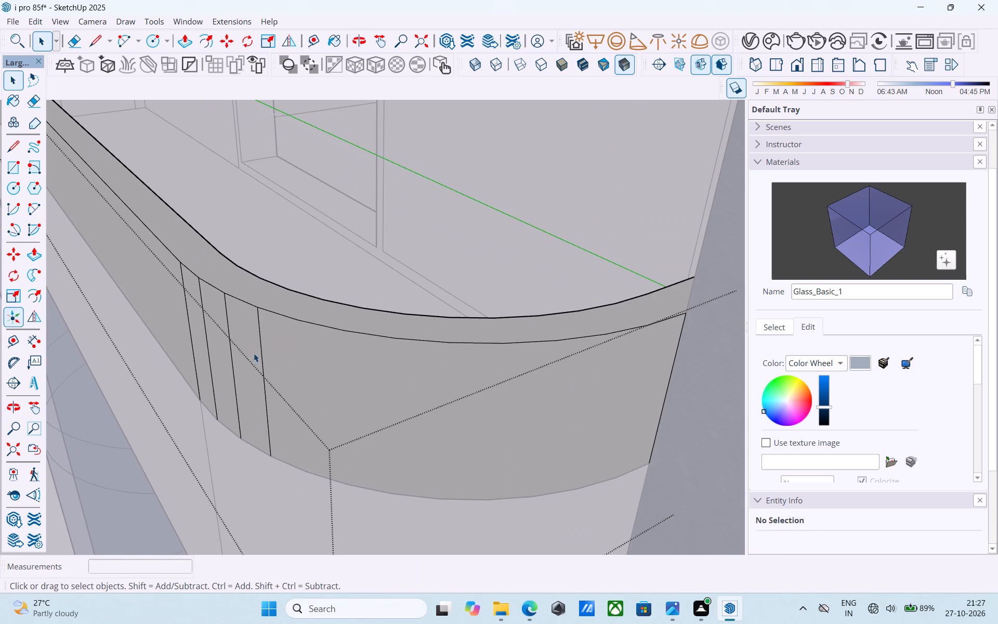
click(259, 346)
click(260, 342)
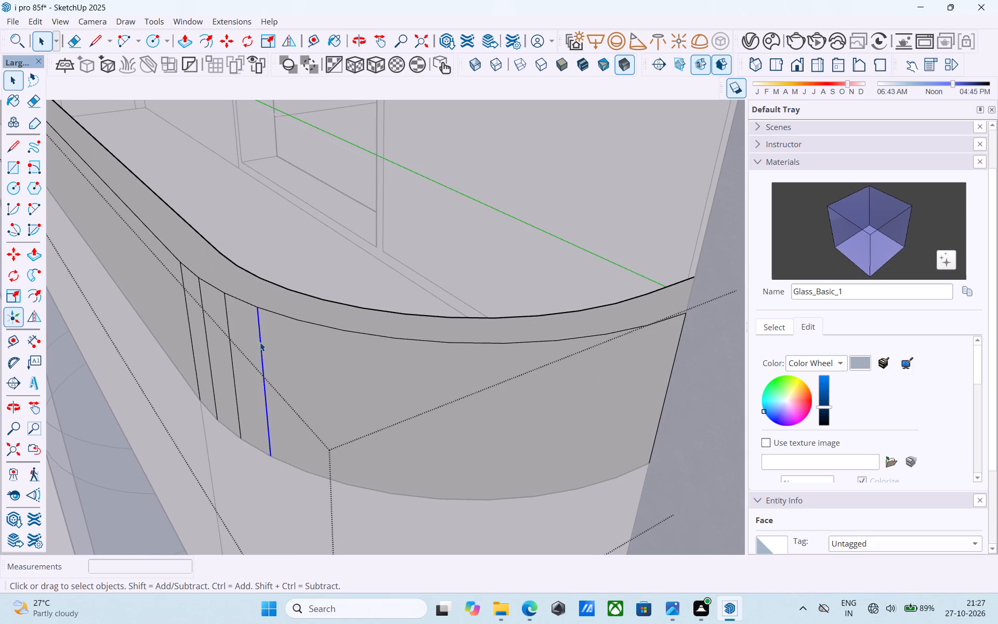
right_click(260, 342)
click(282, 383)
click(225, 312)
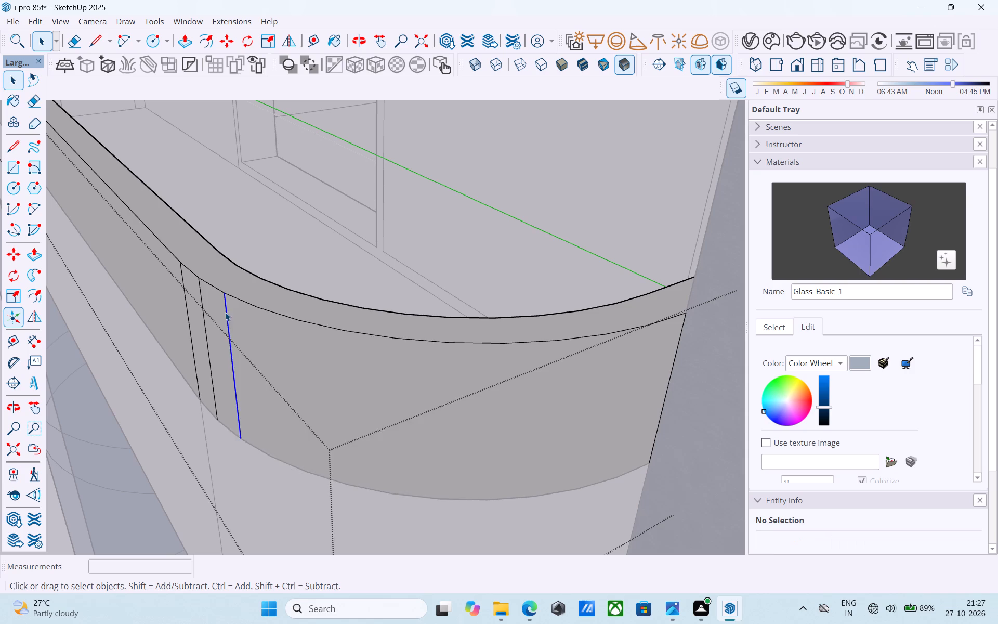
right_click(225, 312)
drag(255, 362, 256, 351)
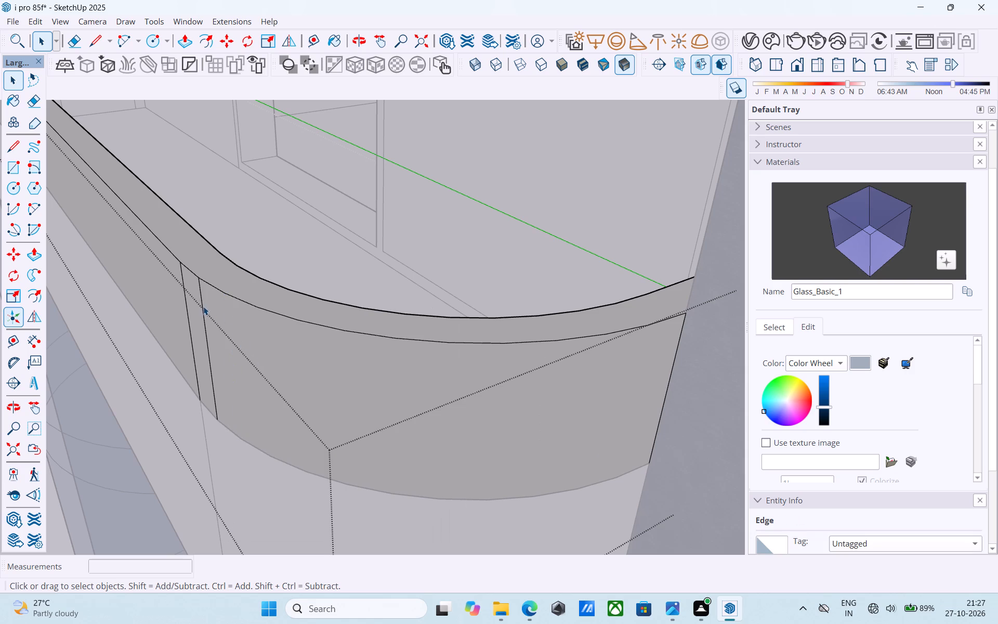
click(201, 302)
right_click(201, 302)
click(227, 340)
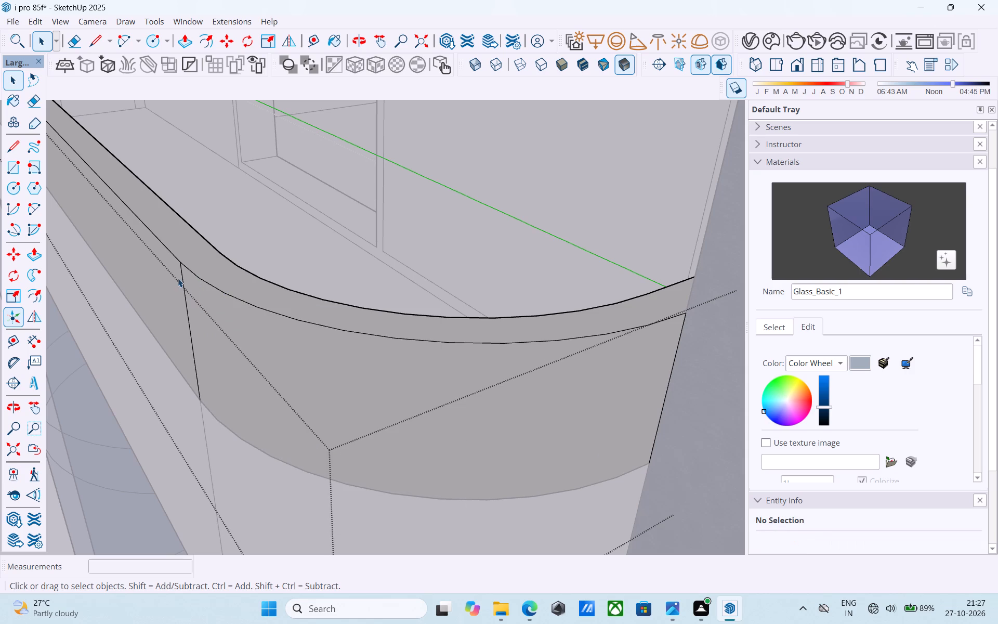
click(180, 272)
right_click(180, 272)
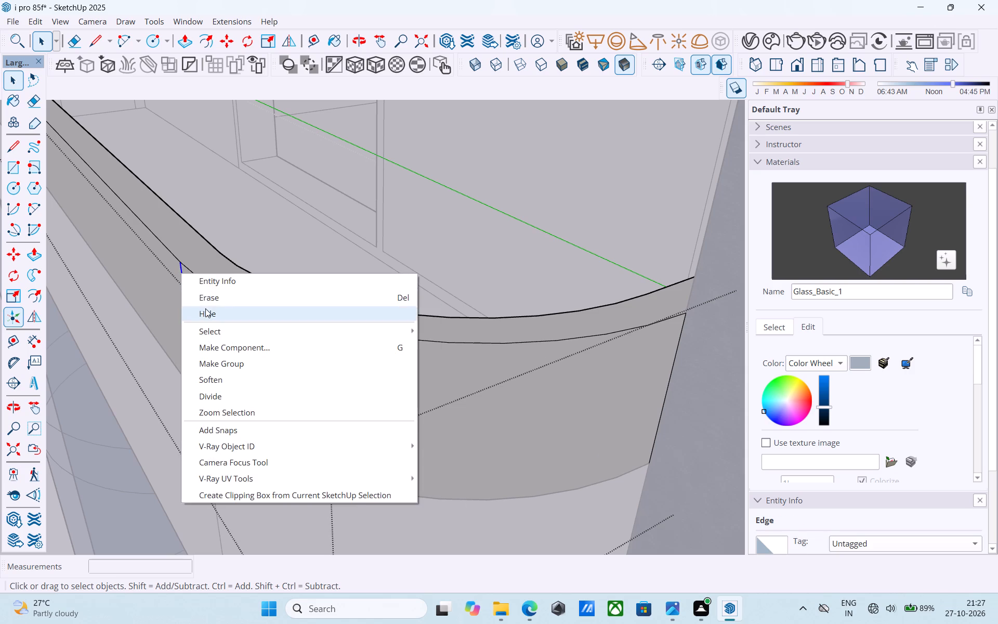
click(205, 308)
Hide the first three vertical edges on the inner face of the rim's curved corner, starting at the straight front.
scroll(209, 301, down, 4)
middle_drag(209, 301, 638, 517)
middle_drag(527, 456, 650, 348)
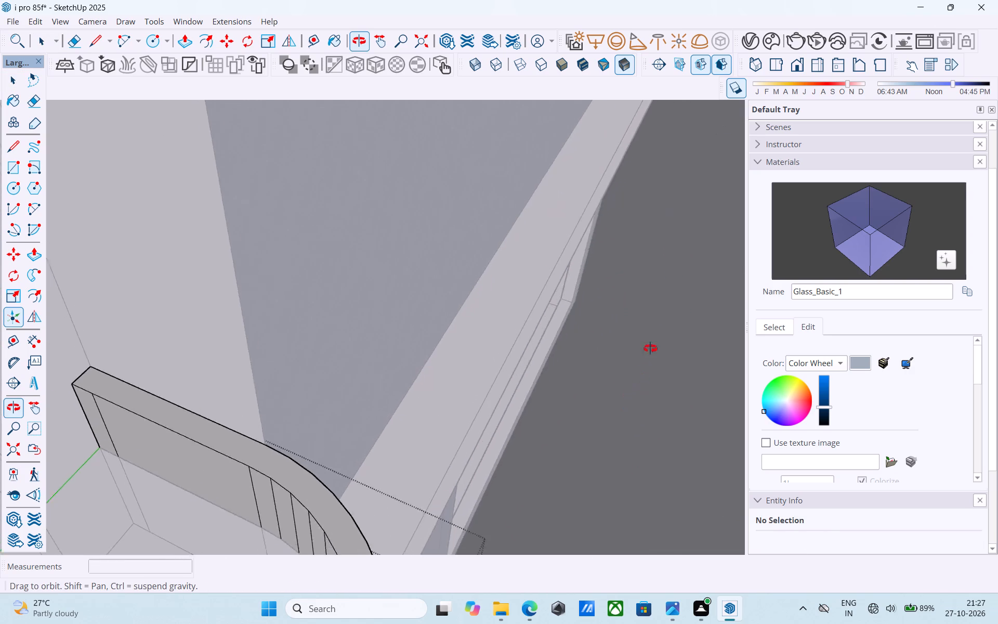
middle_drag(650, 348, 642, 294)
middle_drag(541, 409, 540, 366)
scroll(519, 346, down, 3)
shift+middle_drag(527, 365, 429, 367)
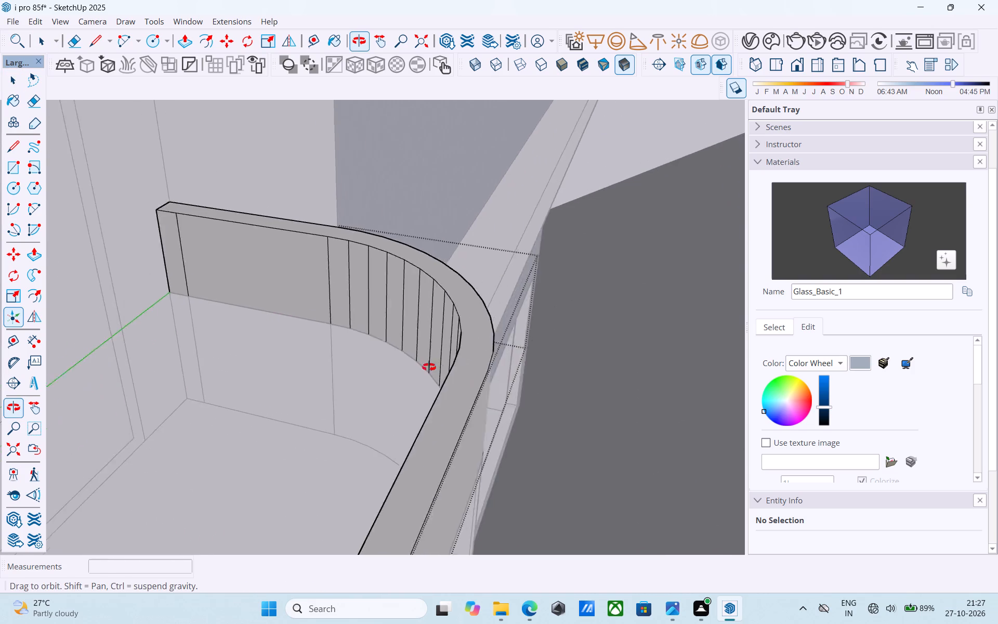
shift+middle_drag(429, 367, 538, 362)
scroll(543, 359, up, 6)
click(526, 365)
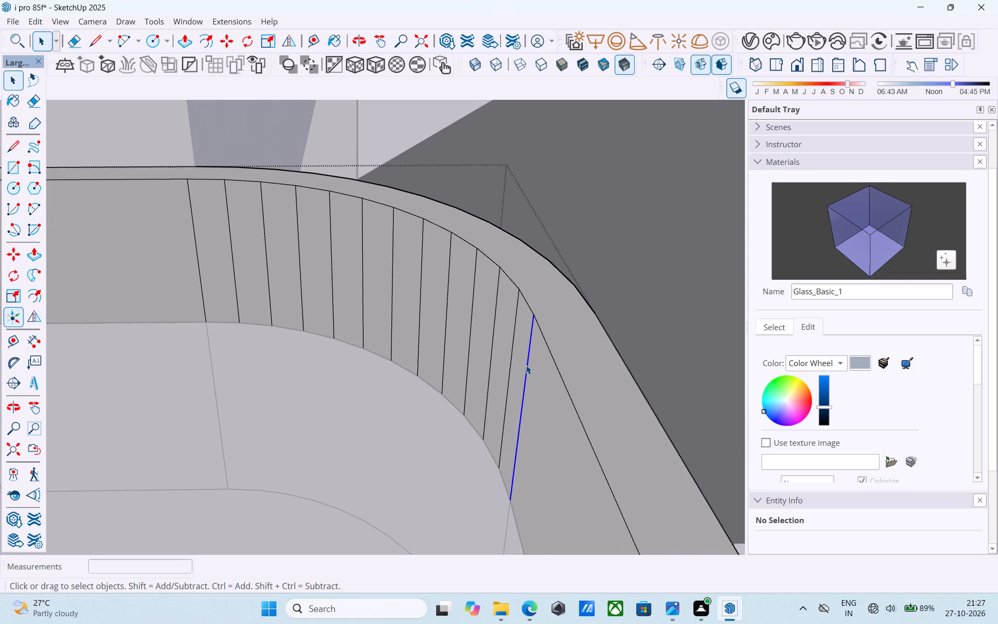
right_click(526, 365)
click(542, 409)
click(513, 340)
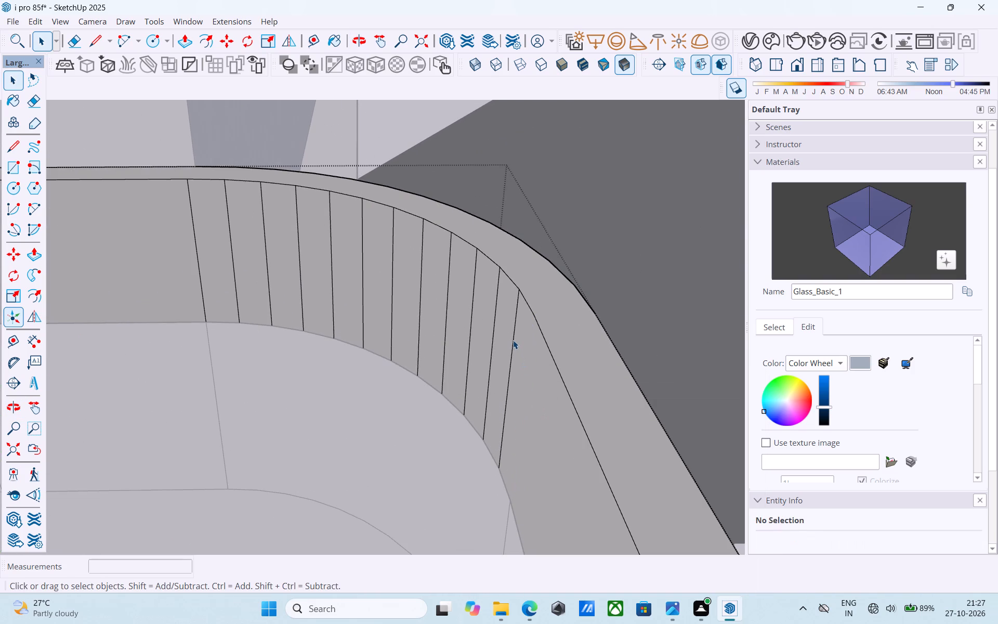
right_click(513, 340)
click(537, 381)
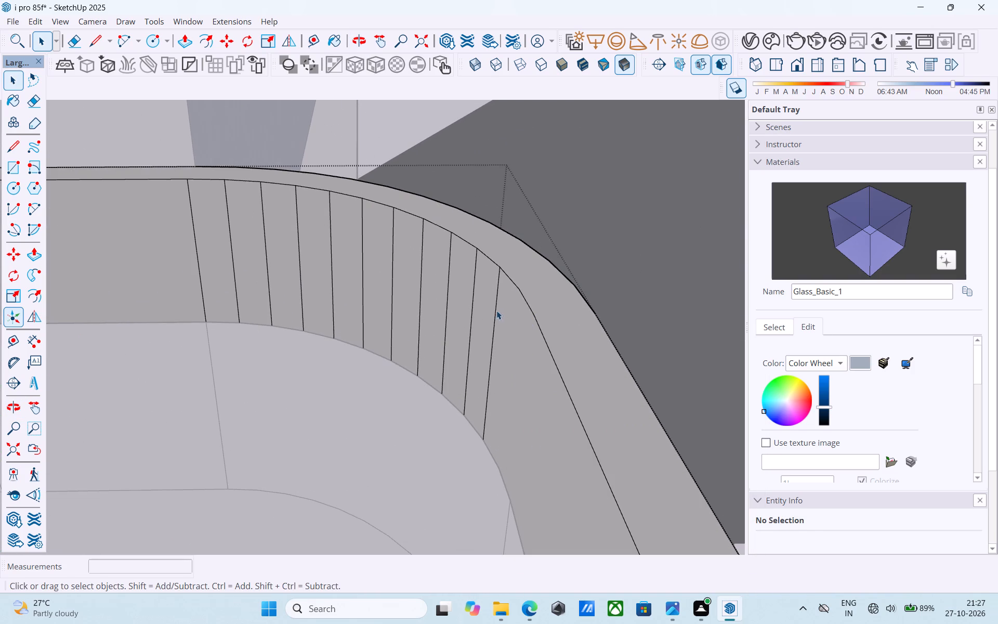
click(495, 310)
right_click(495, 310)
click(516, 344)
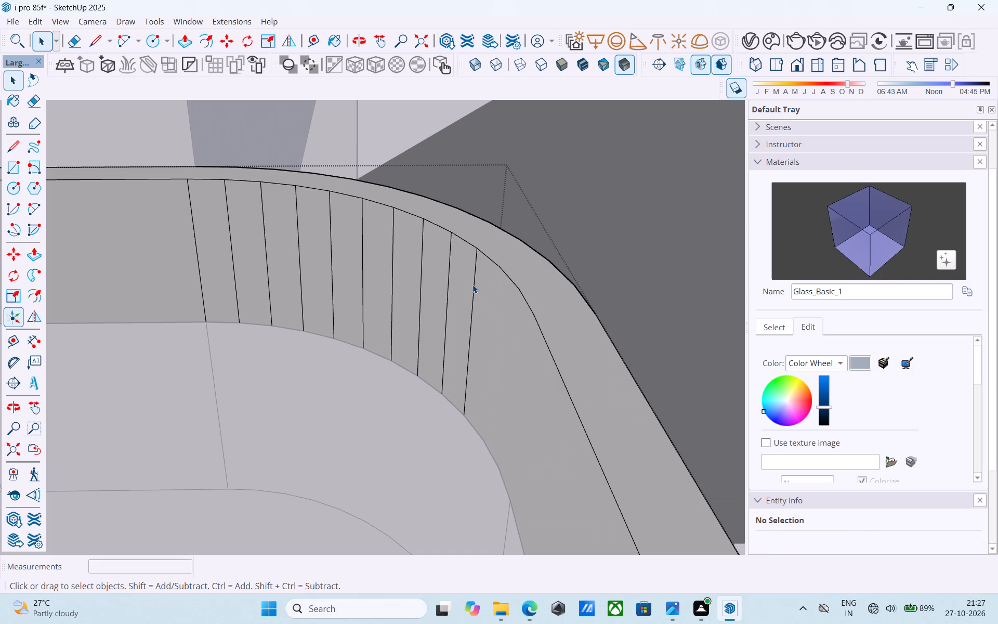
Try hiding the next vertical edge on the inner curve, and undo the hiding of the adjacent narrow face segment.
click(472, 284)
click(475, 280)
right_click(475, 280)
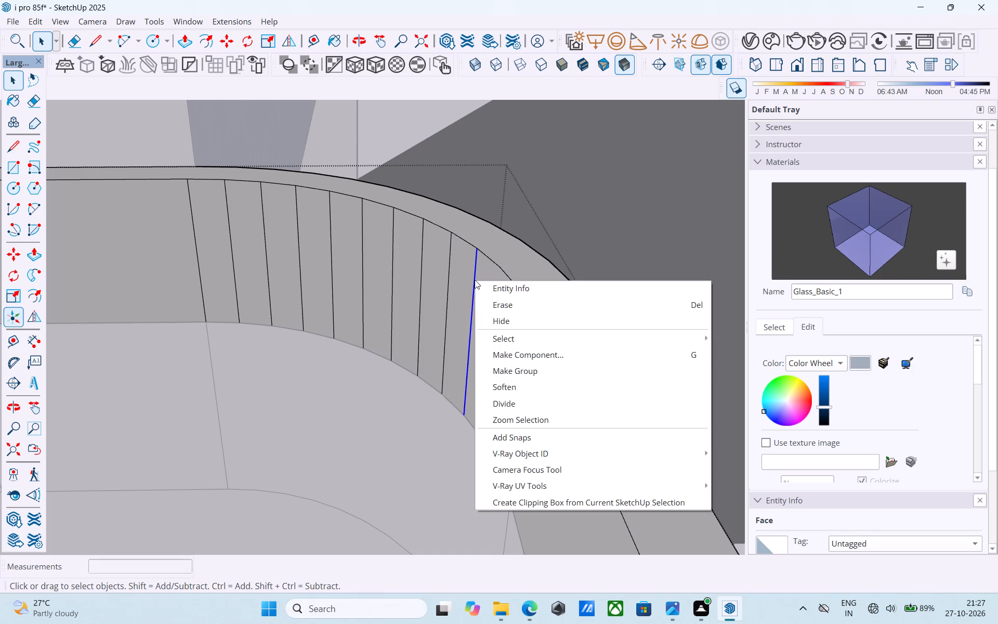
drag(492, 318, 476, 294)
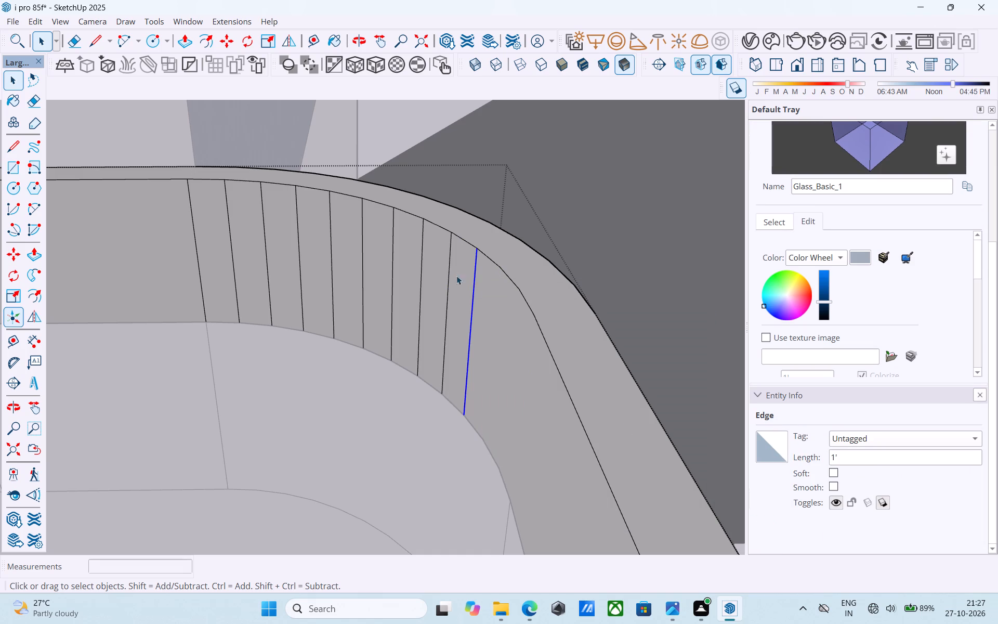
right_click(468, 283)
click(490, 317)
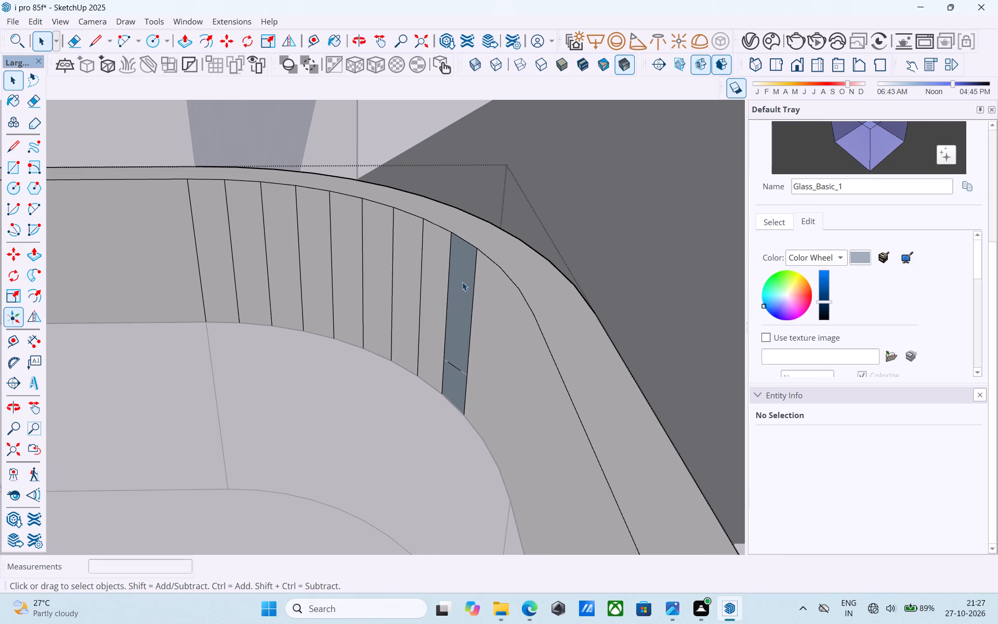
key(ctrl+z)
Hide the next four vertical edges on the inner face of the rim's curved corner, moving away from the straight front.
click(473, 292)
right_click(473, 292)
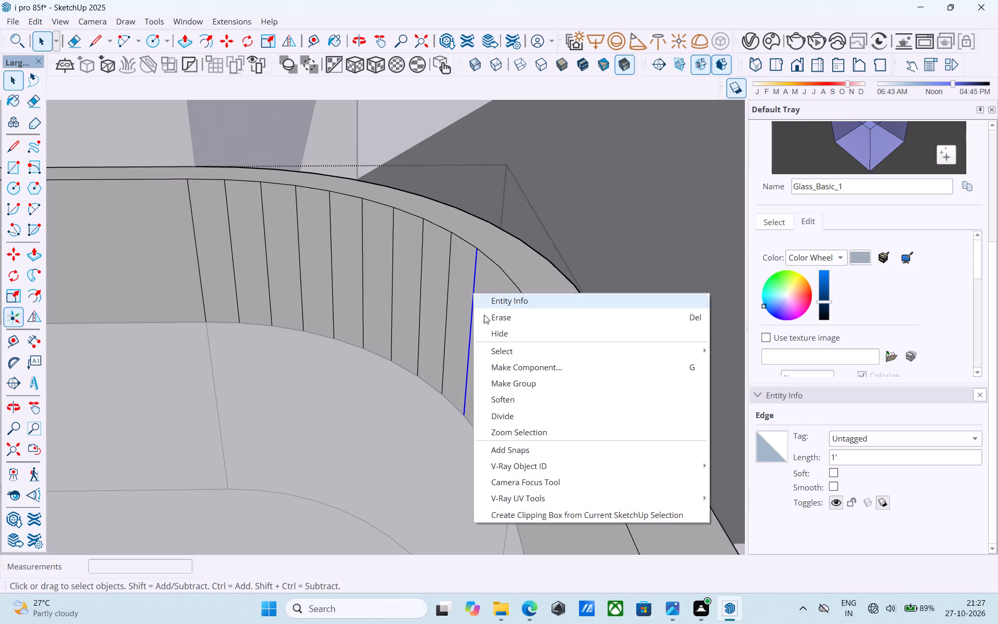
click(493, 332)
click(448, 274)
right_click(448, 274)
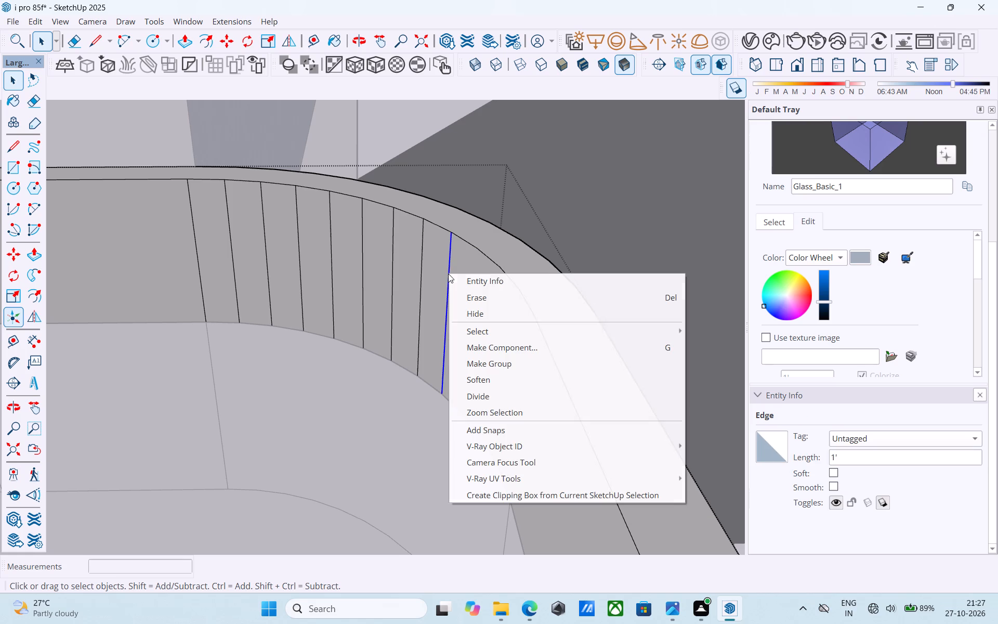
click(467, 313)
click(422, 255)
right_click(422, 255)
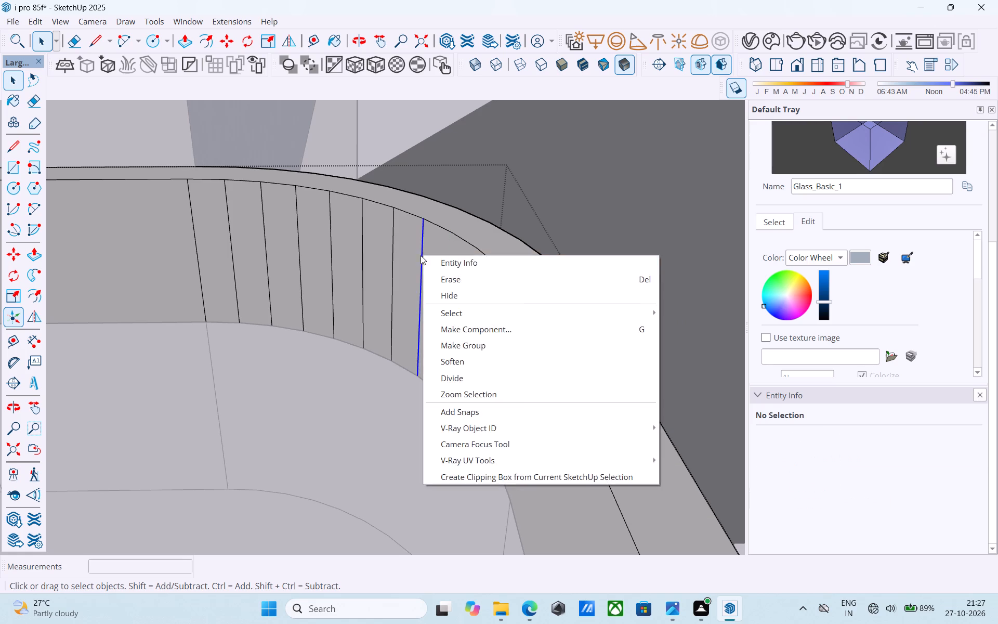
click(438, 291)
click(395, 244)
right_click(395, 244)
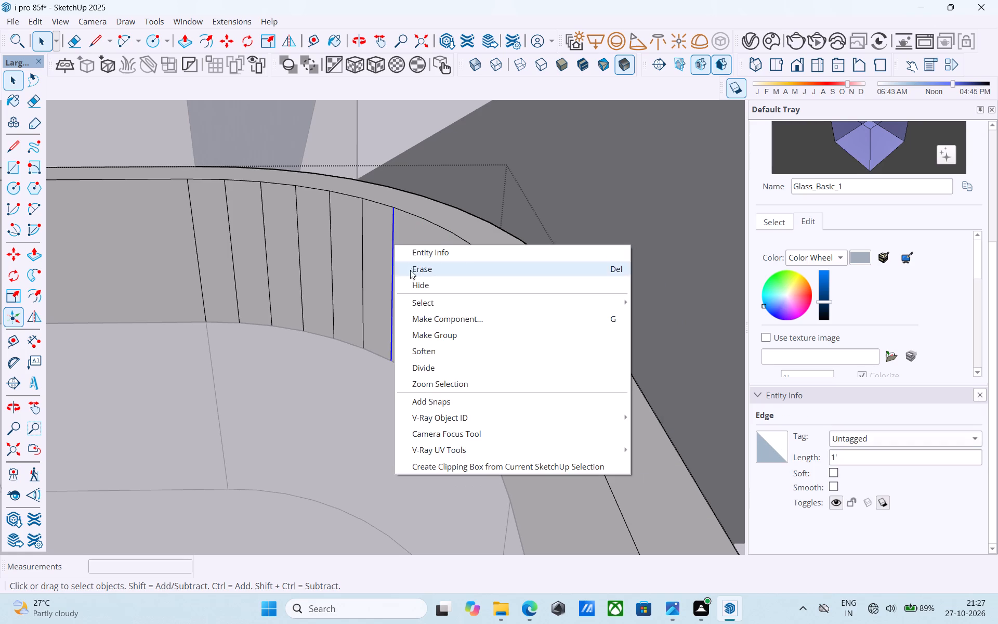
click(415, 280)
Hide three more vertical edges on this inner curve, continuing towards the rim's straight side end.
click(362, 226)
right_click(362, 226)
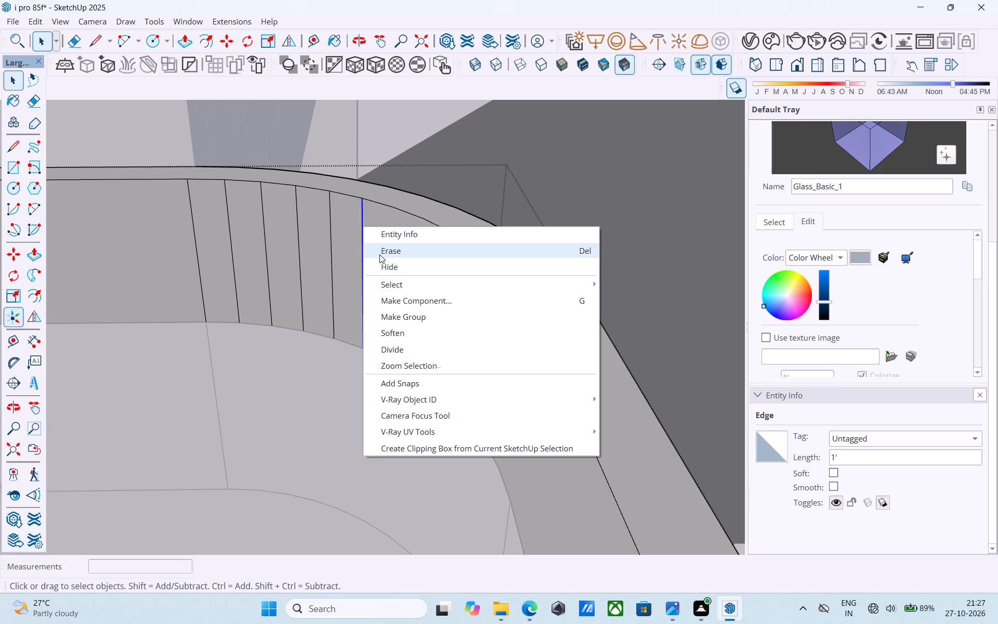
click(383, 266)
click(331, 225)
right_click(331, 225)
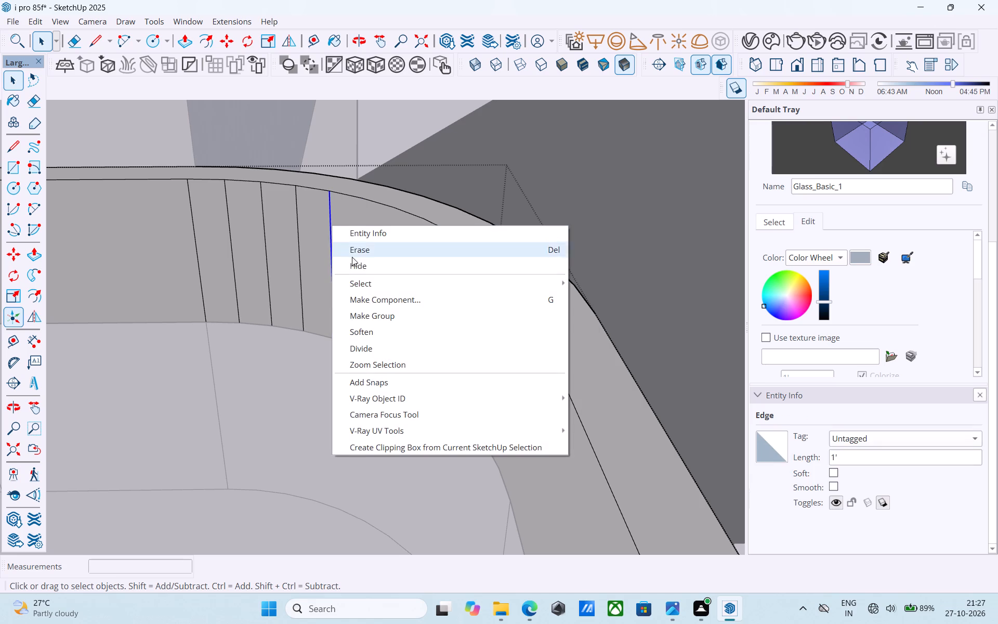
click(357, 266)
click(296, 222)
right_click(296, 222)
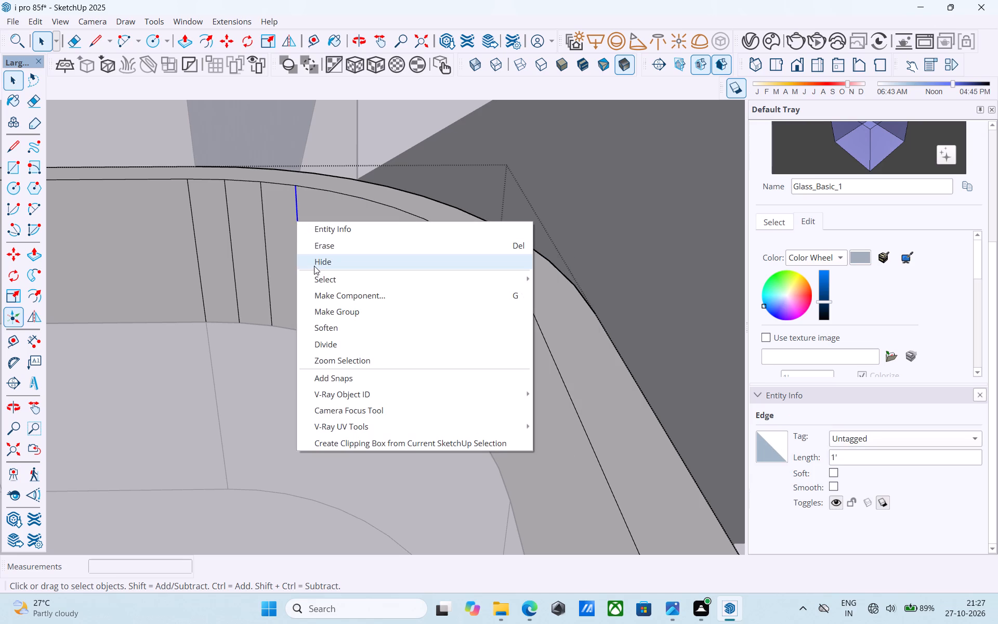
click(316, 267)
Hide the last three vertical edges on this inner curve, including the one meeting the straight side end, and close the rim group.
click(267, 231)
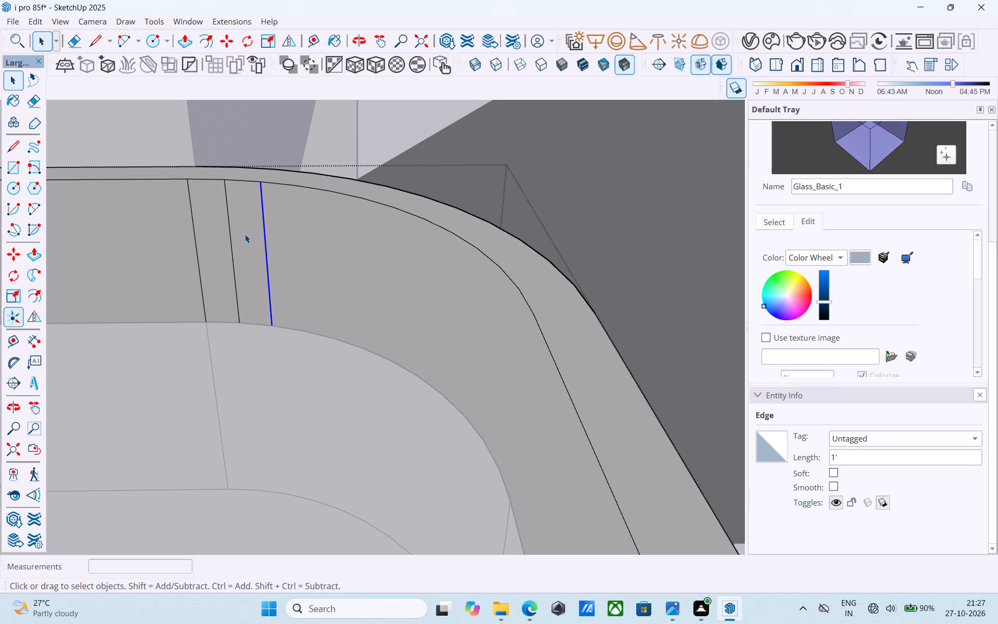
right_click(266, 226)
click(287, 265)
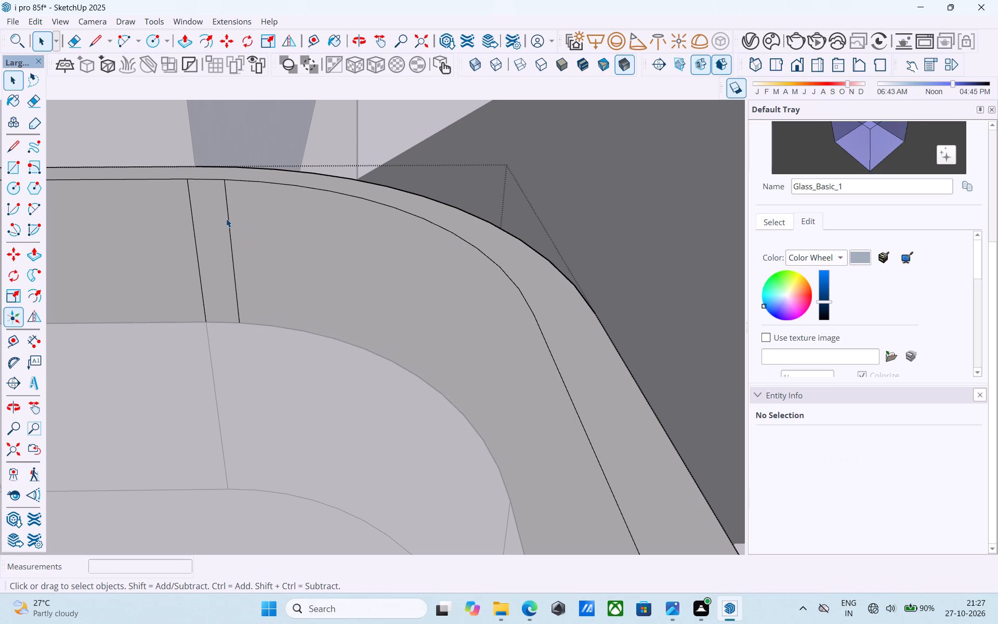
click(226, 218)
click(227, 216)
right_click(227, 216)
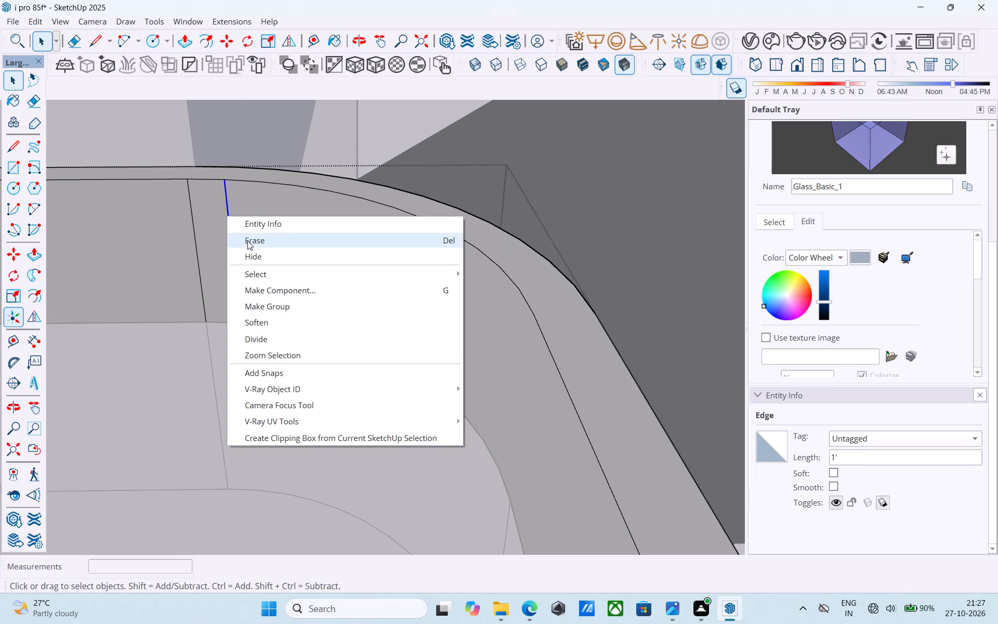
click(251, 248)
click(193, 225)
right_click(193, 225)
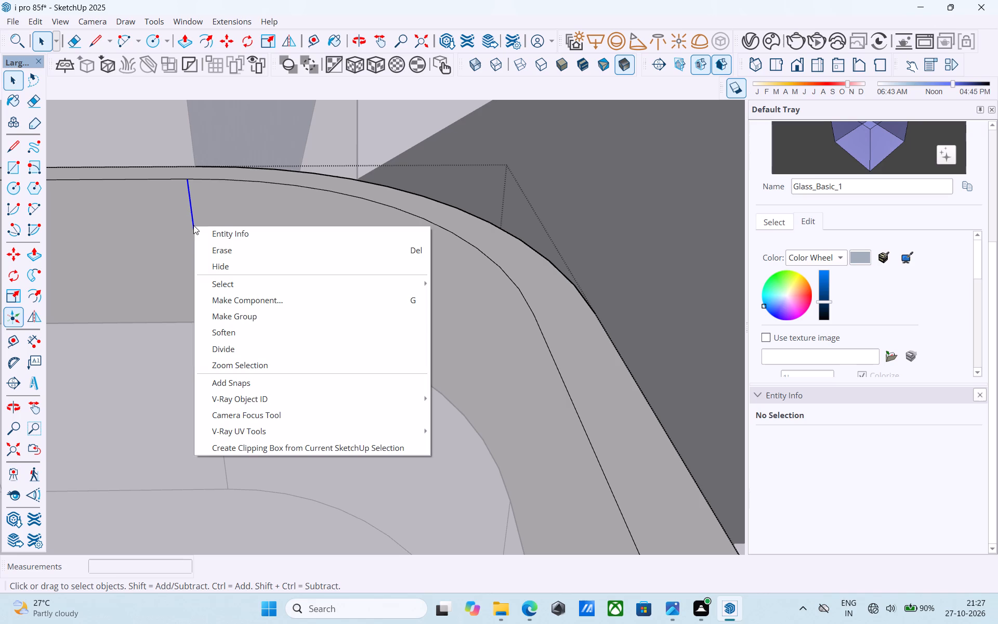
click(228, 267)
scroll(283, 255, down, 6)
middle_drag(303, 259, 86, 259)
scroll(284, 222, down, 6)
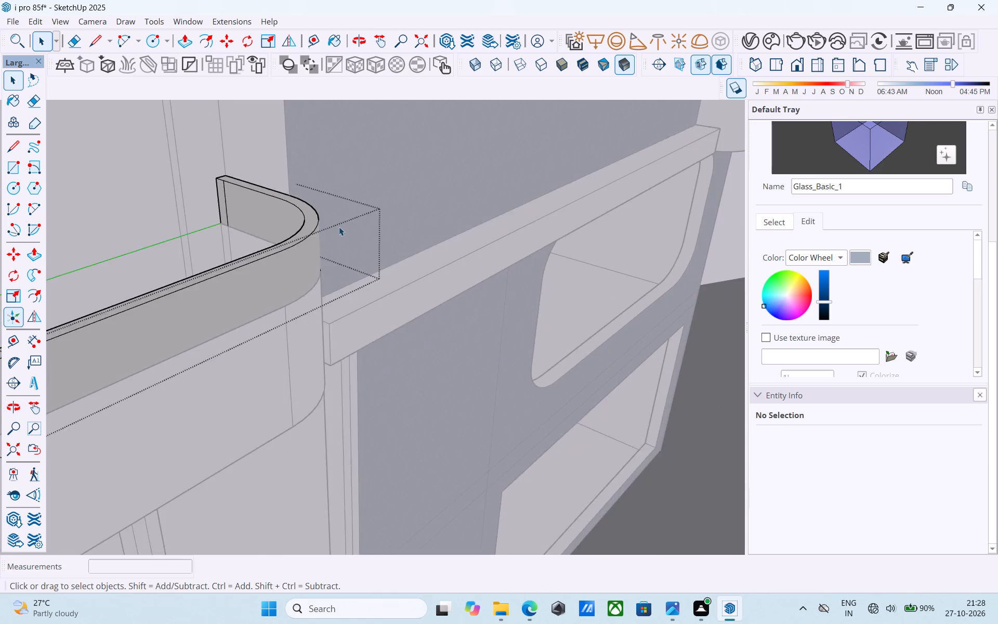
scroll(339, 227, down, 7)
middle_drag(448, 255, 416, 278)
scroll(475, 236, down, 7)
middle_drag(429, 286, 369, 184)
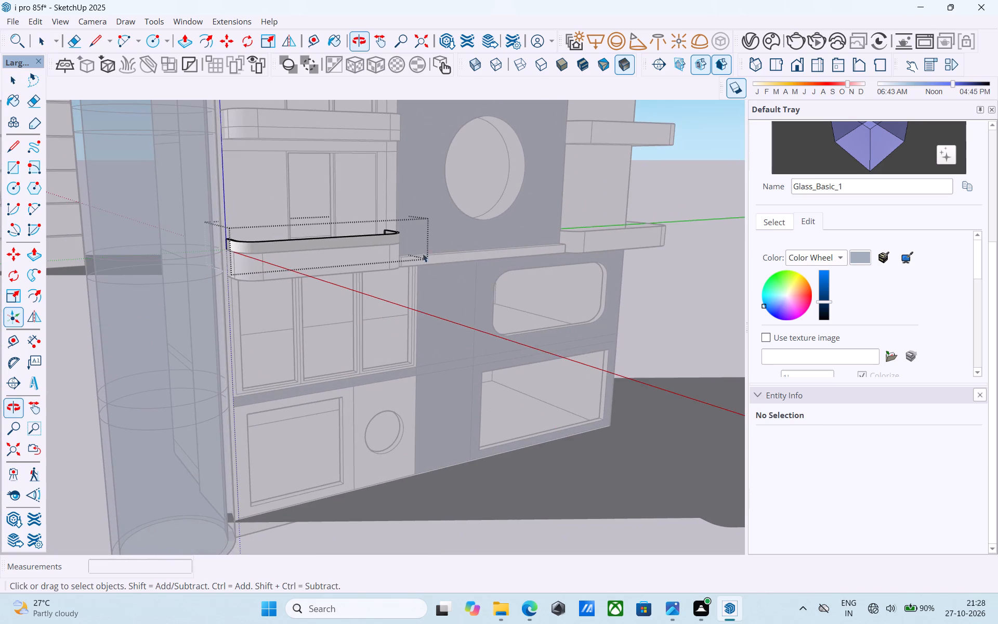
click(516, 337)
Reopen the balcony's rim group for editing at its opposite curved corner, beside the glass column.
middle_drag(436, 292, 194, 310)
scroll(202, 256, up, 7)
click(246, 229)
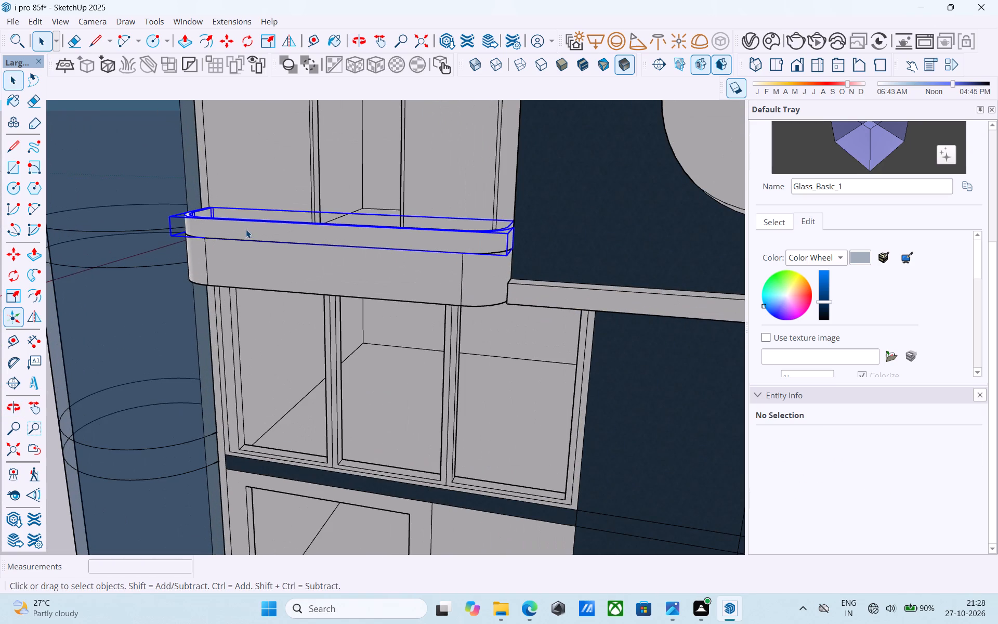
middle_drag(251, 231, 365, 262)
middle_drag(366, 263, 246, 355)
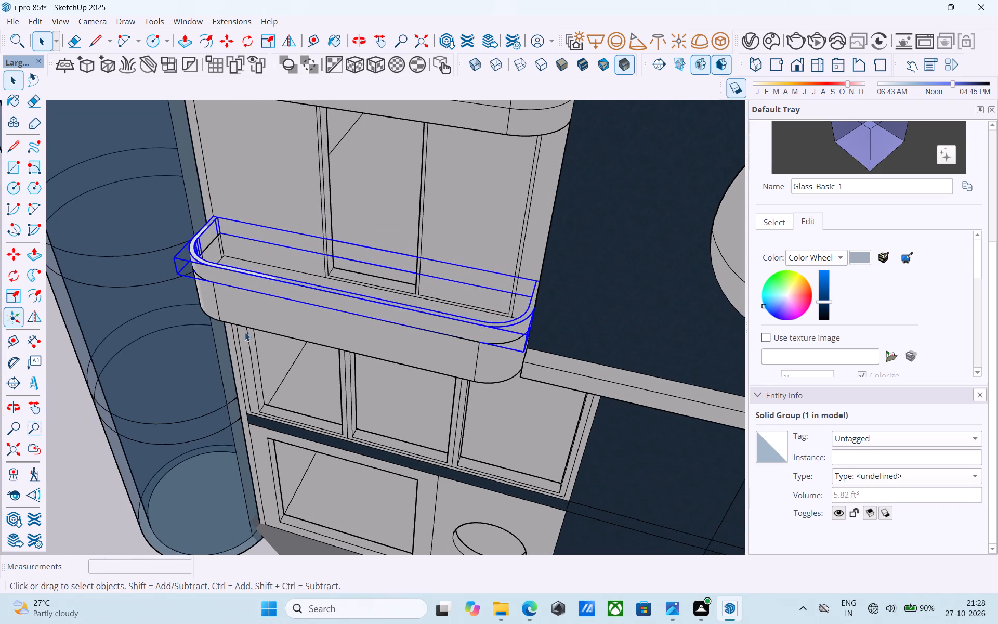
middle_drag(246, 288, 191, 290)
scroll(235, 226, up, 4)
key(m)
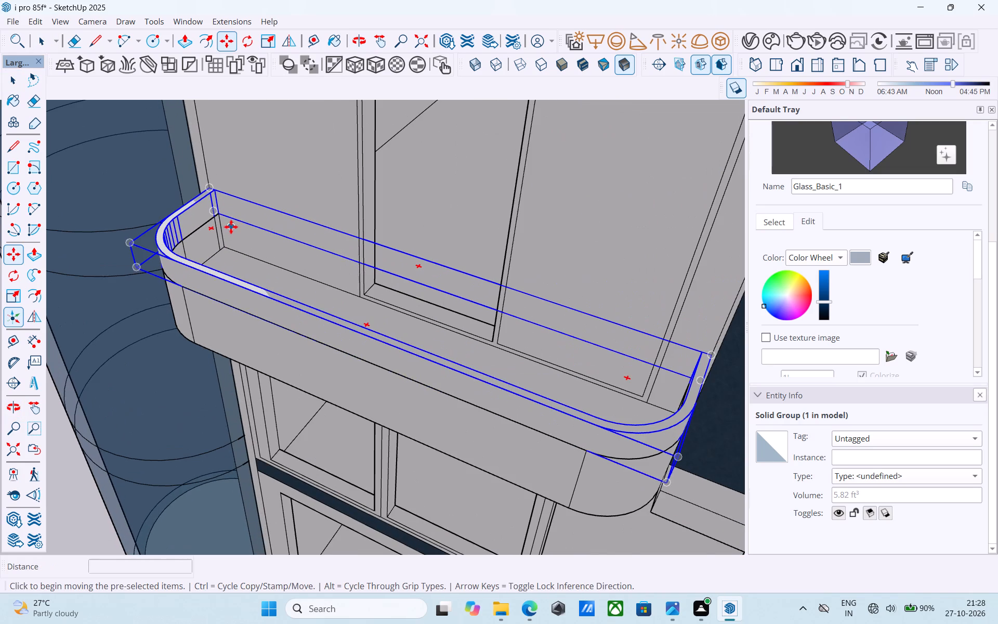
scroll(221, 228, up, 6)
key(space)
double_click(126, 298)
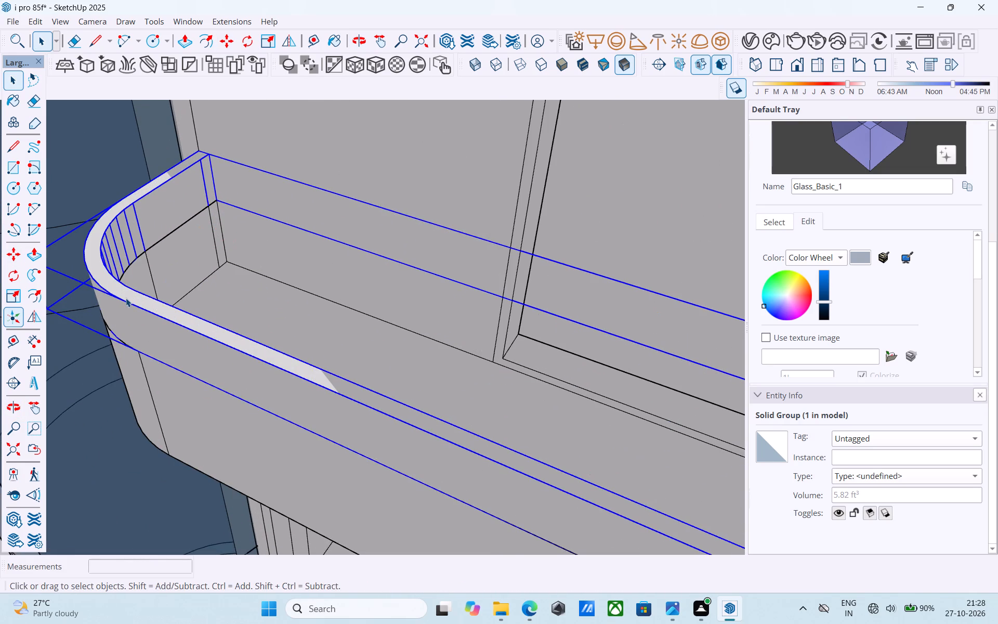
Hide the first two vertical edges on the inner face of the corner beside the glass column, starting at the straight front.
middle_drag(123, 258, 0, 299)
middle_drag(159, 211, 128, 264)
scroll(125, 257, up, 4)
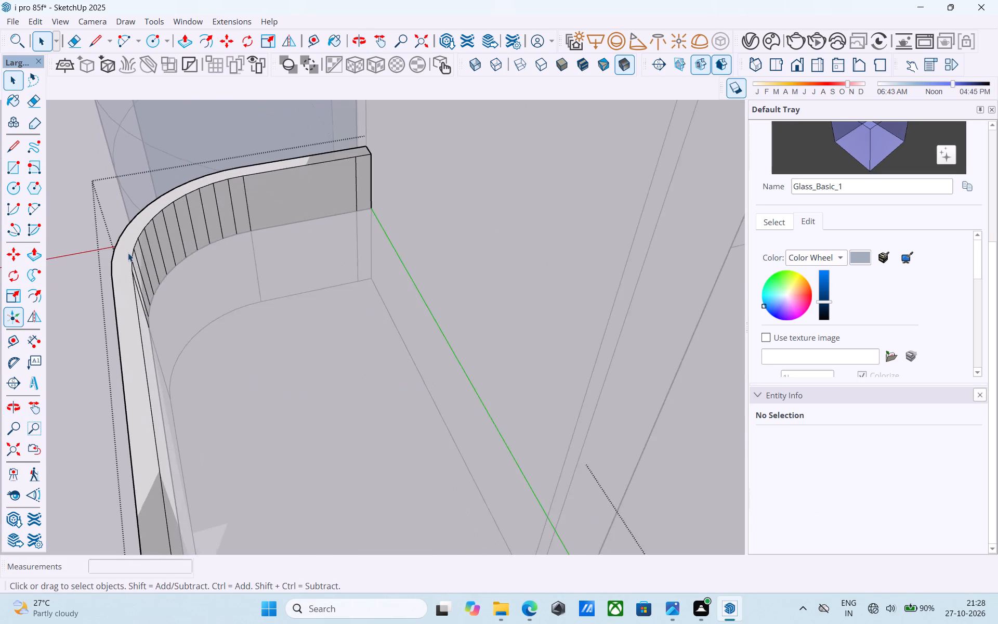
middle_drag(156, 269, 71, 246)
scroll(83, 241, up, 5)
shift+middle_drag(129, 211, 216, 302)
scroll(212, 304, up, 7)
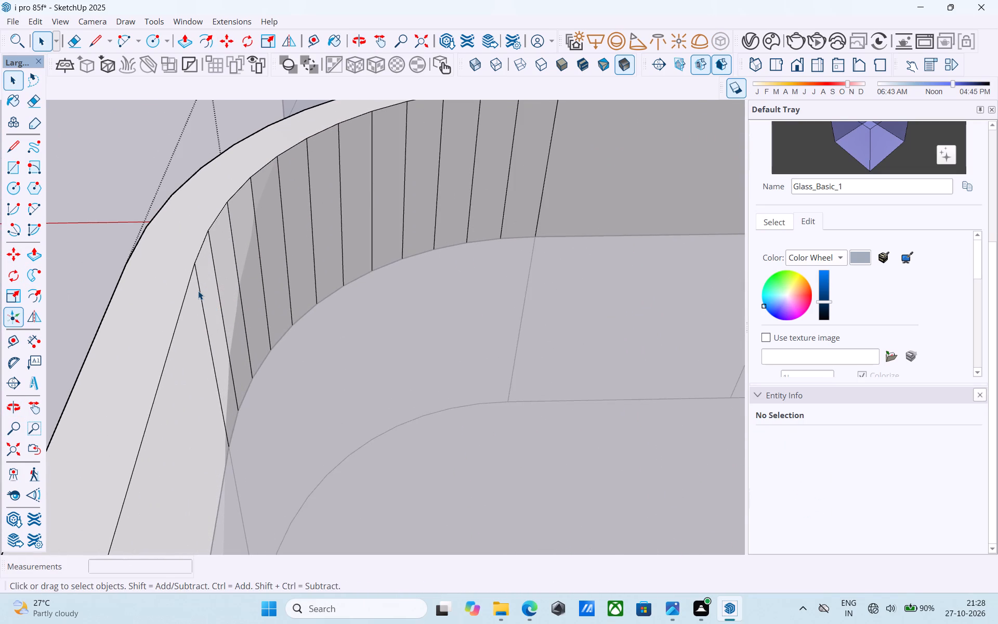
click(198, 291)
right_click(198, 290)
click(231, 337)
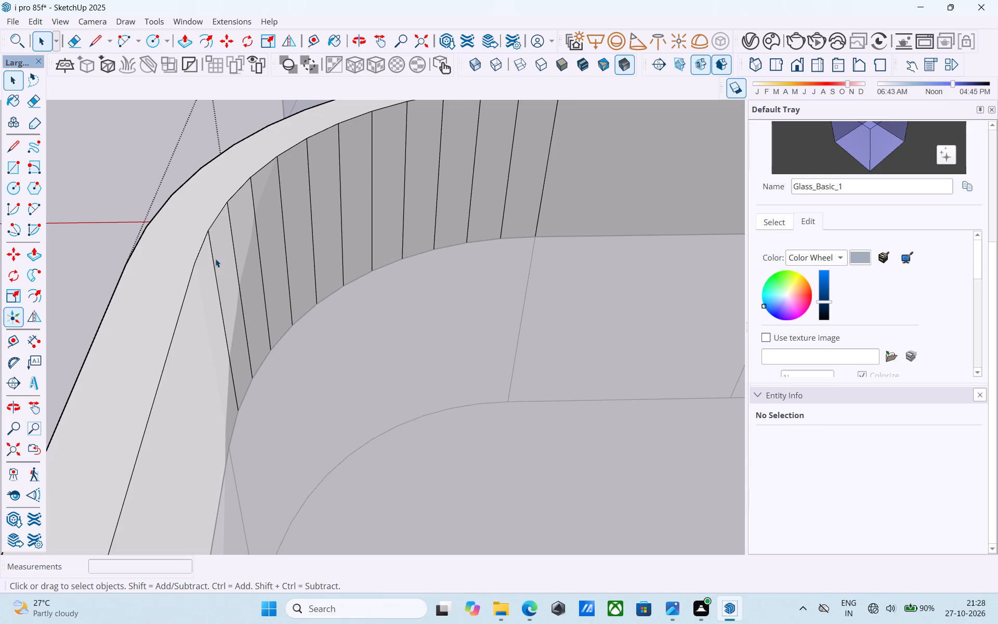
click(212, 256)
right_click(212, 256)
click(239, 303)
Hide the next three vertical edges on this inner curve, continuing away from the straight front.
middle_drag(236, 249, 239, 300)
scroll(238, 300, up, 3)
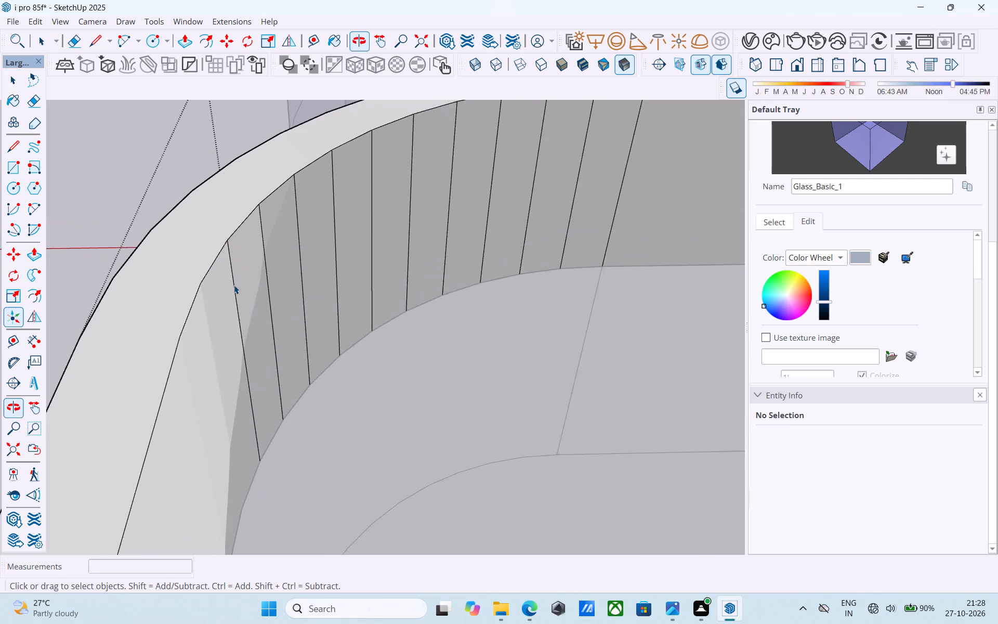
scroll(234, 285, up, 2)
click(234, 282)
right_click(234, 282)
click(253, 318)
shift+middle_drag(268, 277, 210, 358)
scroll(212, 339, up, 3)
click(208, 314)
right_click(208, 314)
click(222, 354)
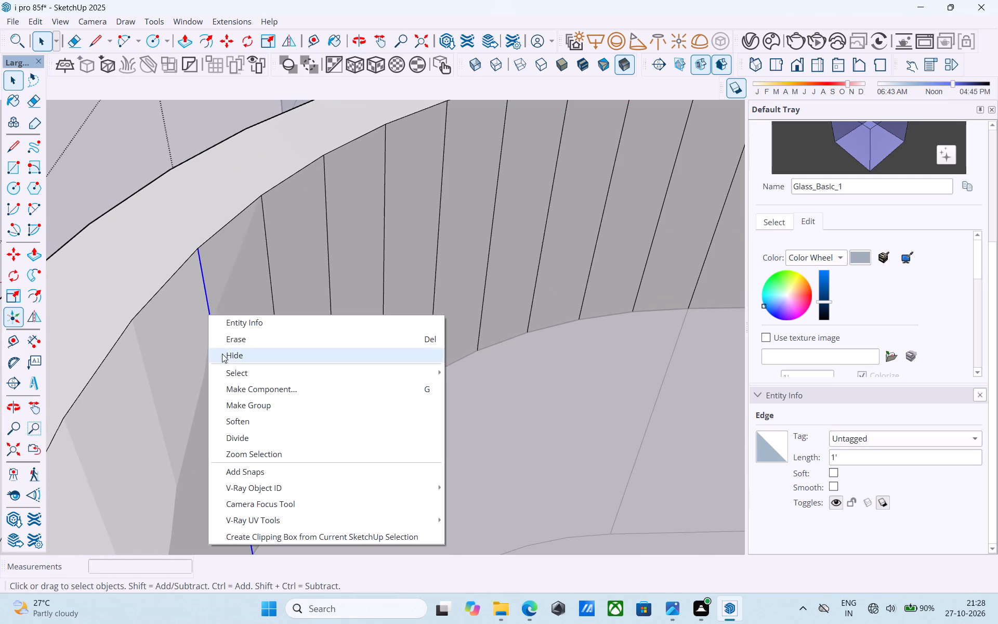
shift+middle_drag(280, 268, 183, 389)
click(165, 362)
right_click(165, 362)
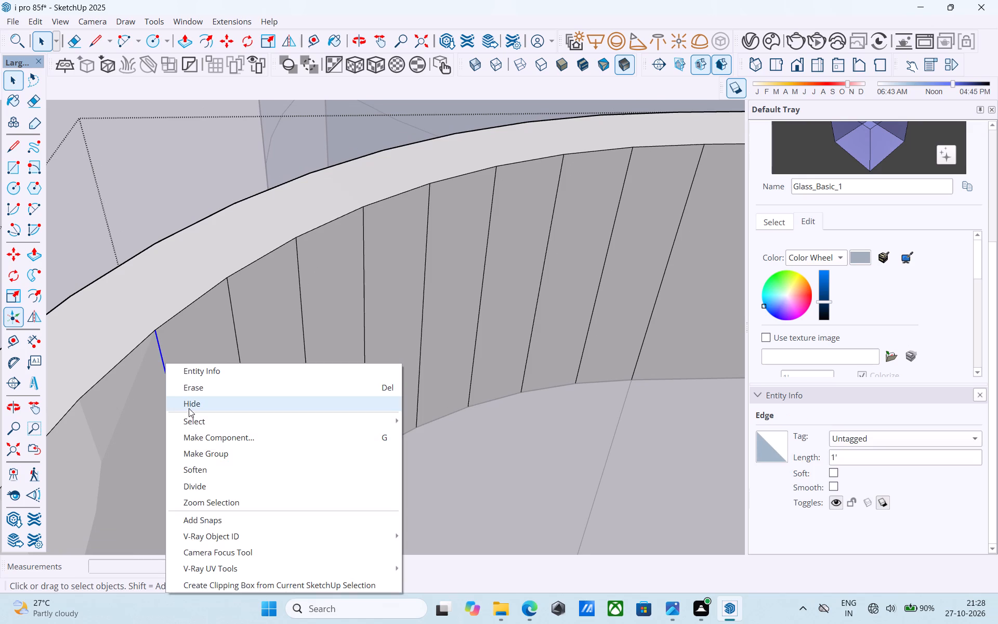
click(189, 409)
Hide three more vertical edges along the middle of this inner curve, moving towards the straight side end.
middle_drag(311, 311, 154, 301)
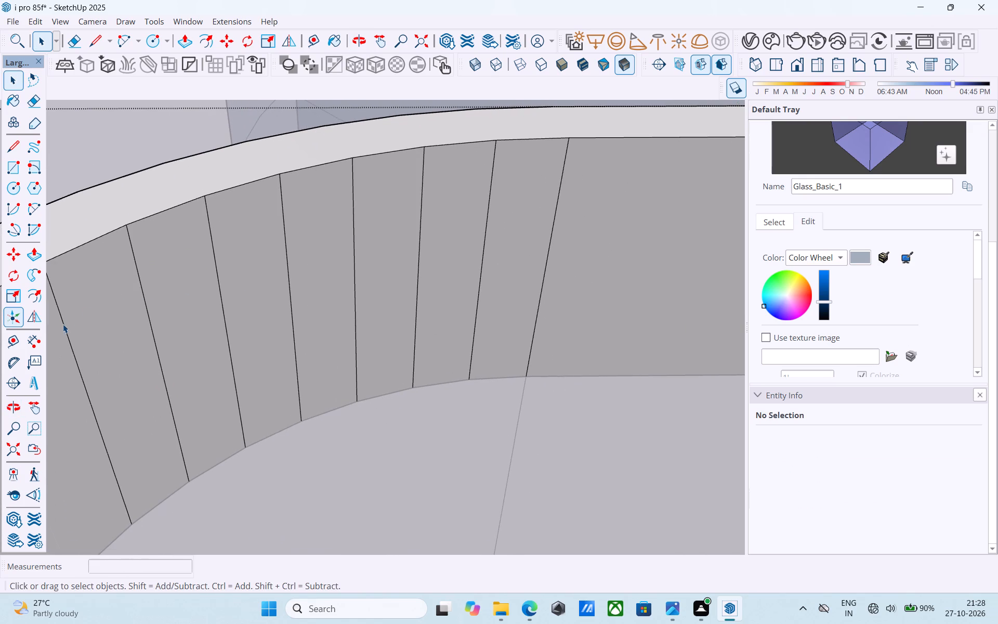
click(63, 324)
right_click(64, 324)
click(115, 358)
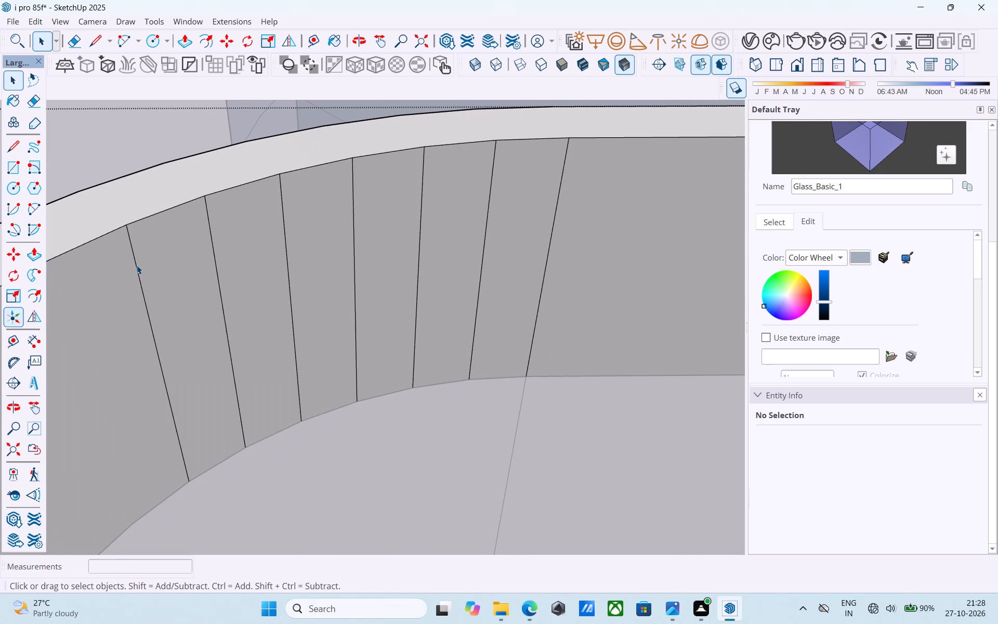
click(137, 265)
right_click(137, 265)
click(156, 307)
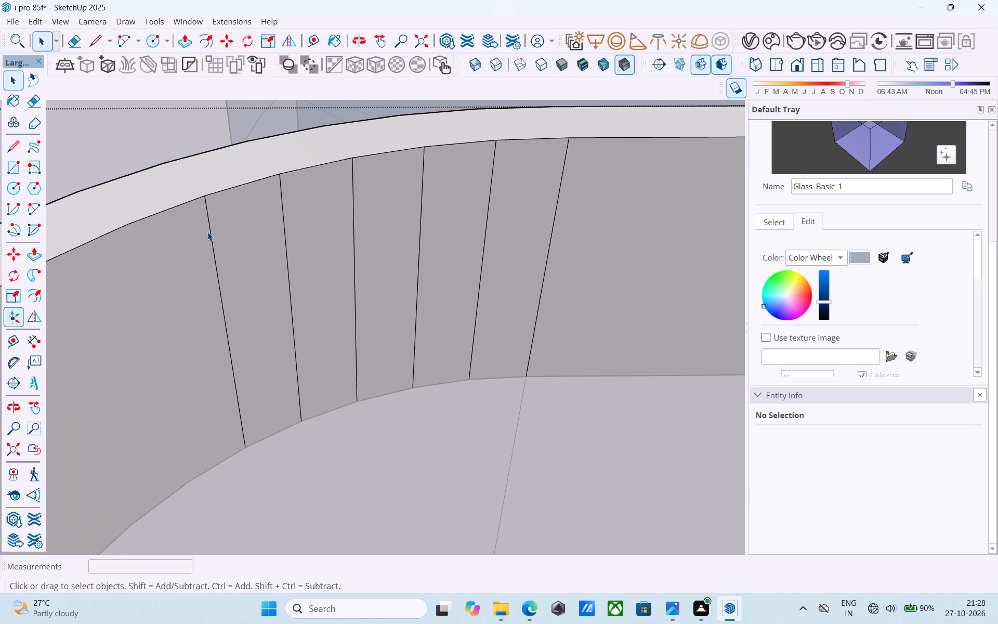
click(209, 227)
right_click(209, 227)
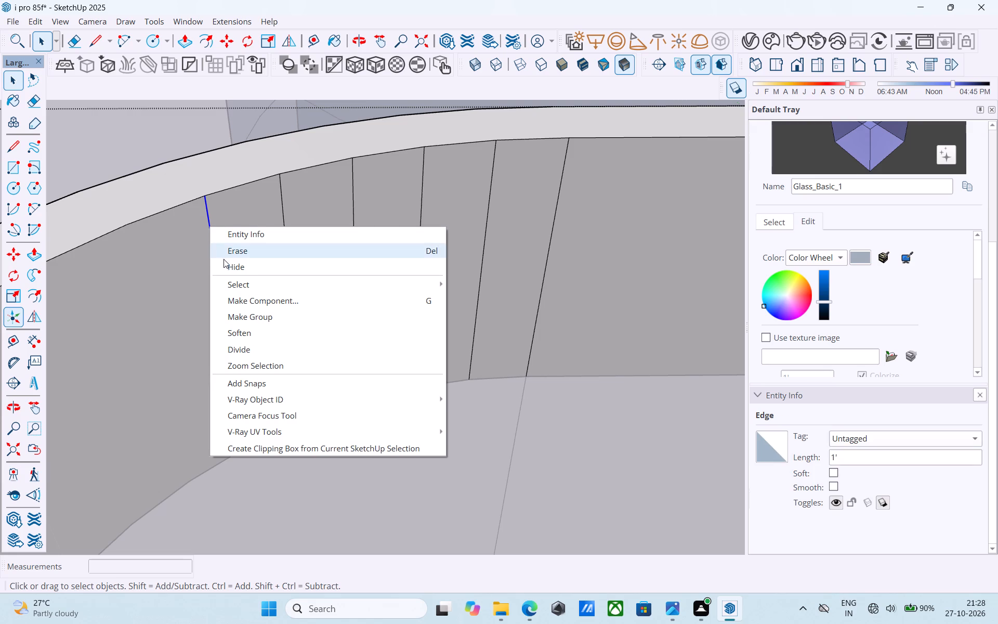
click(227, 266)
Hide the following three vertical edges on this inner curve, leaving only the two nearest the straight side end.
shift+middle_drag(266, 216, 162, 274)
click(182, 257)
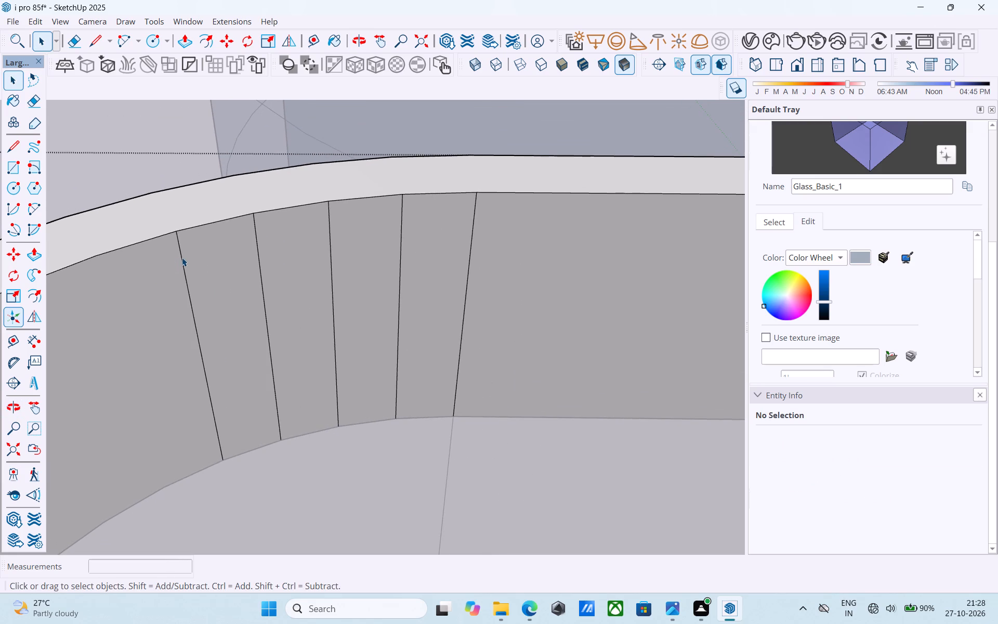
right_click(182, 257)
click(207, 295)
shift+middle_drag(258, 253, 195, 303)
click(195, 296)
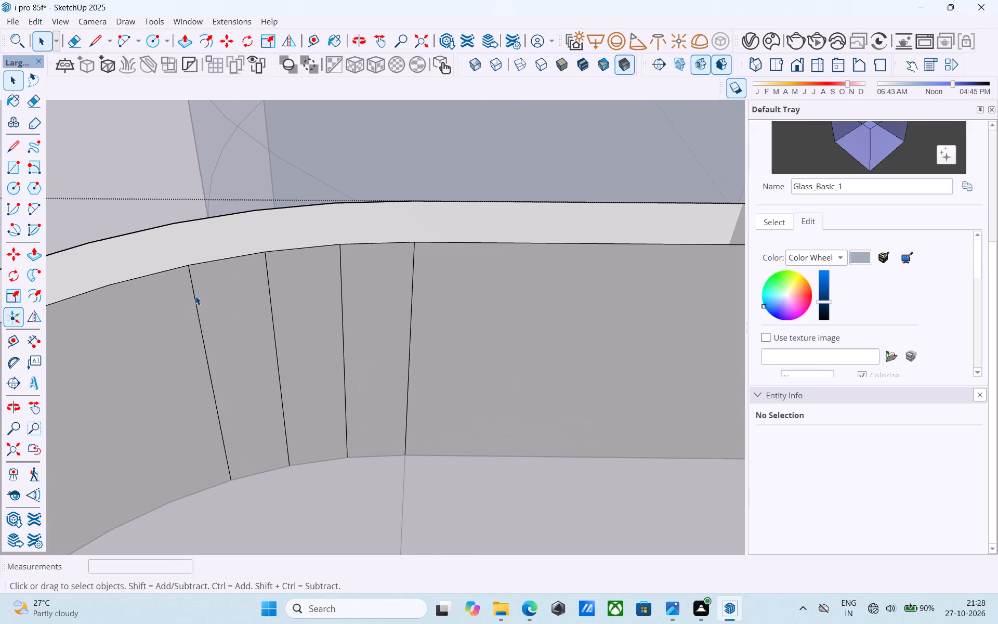
right_click(195, 296)
click(216, 331)
shift+middle_drag(270, 284, 242, 318)
scroll(242, 313, up, 2)
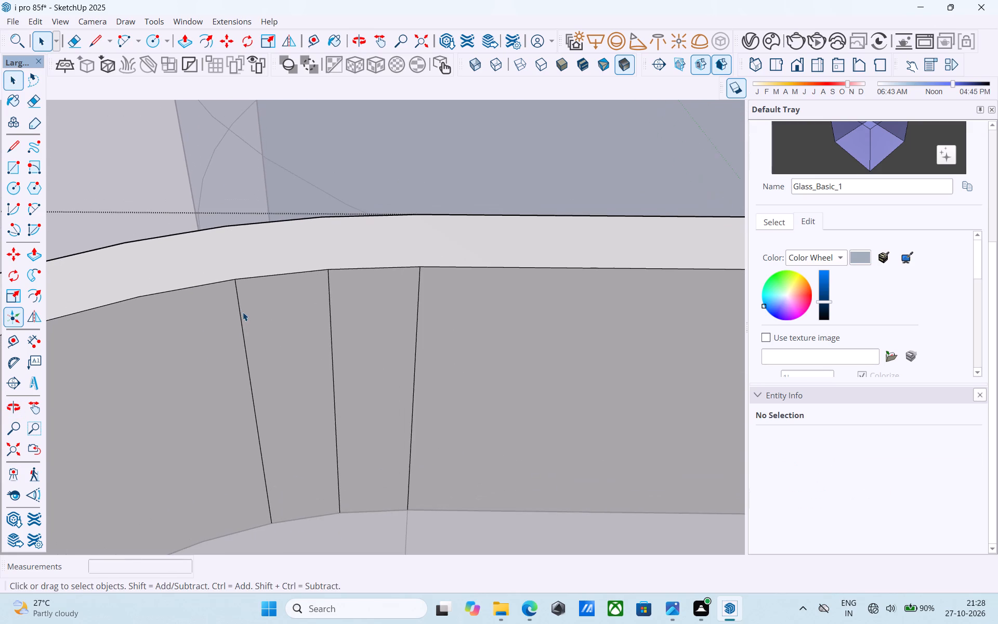
click(240, 306)
right_click(240, 306)
click(262, 341)
Hide the last two vertical edges on this inner curve, including the one meeting the straight side end, and close the rim group.
middle_drag(288, 304, 175, 328)
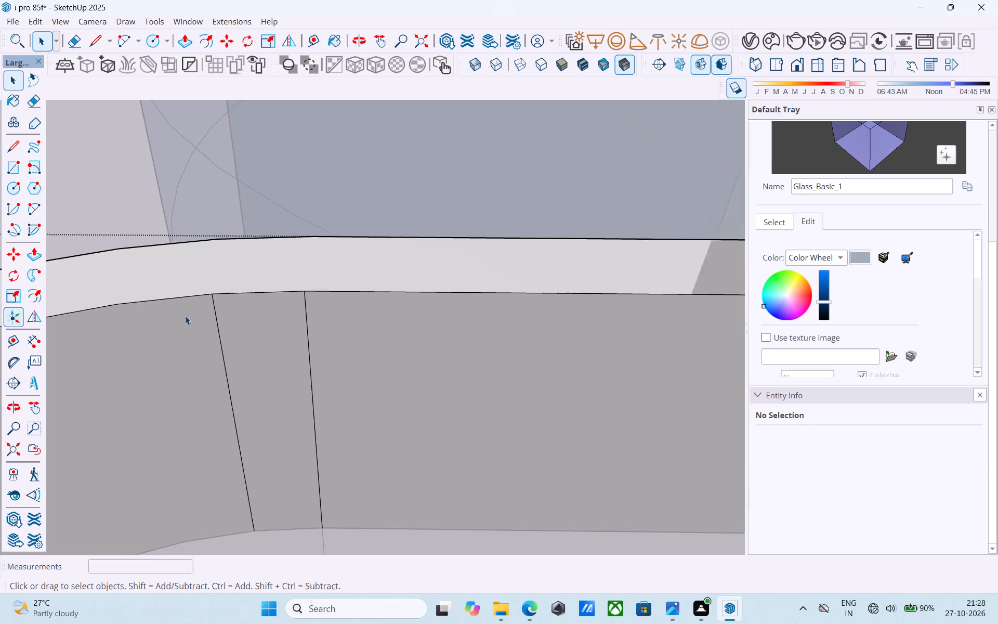
scroll(193, 315, up, 2)
click(218, 302)
right_click(218, 302)
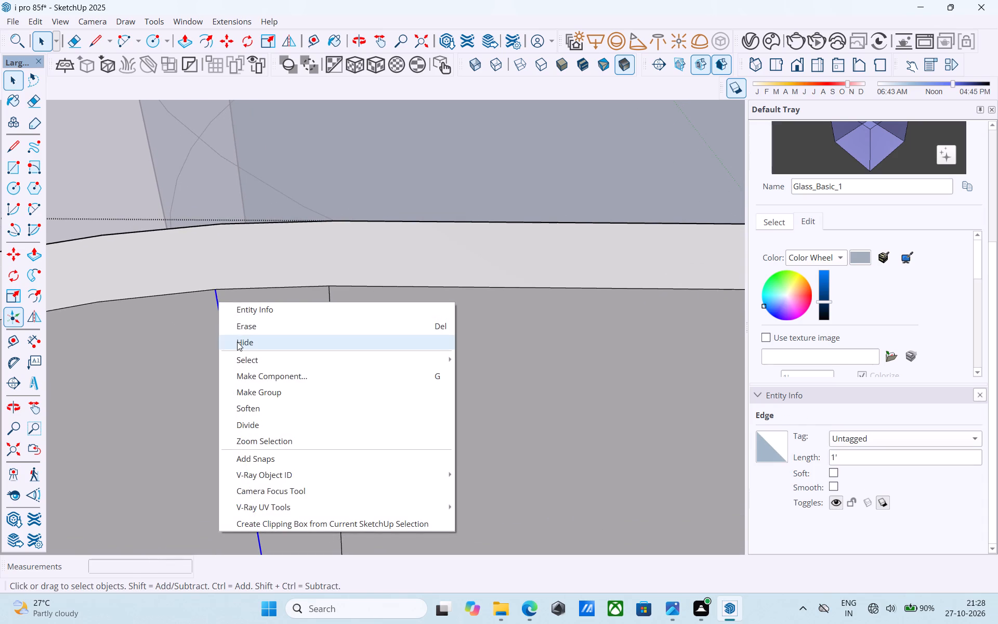
click(237, 342)
click(331, 304)
right_click(331, 304)
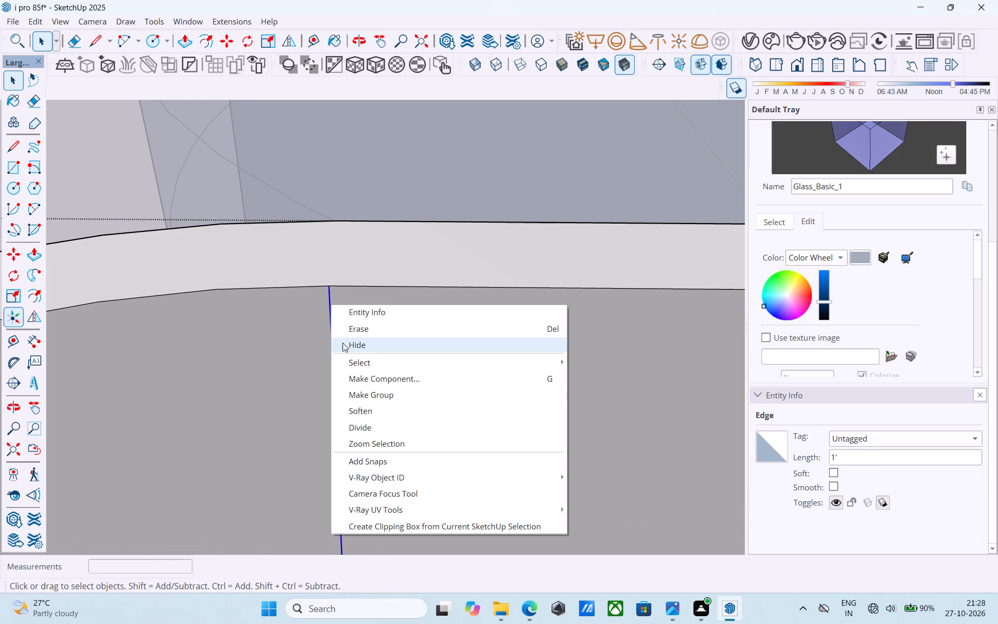
click(343, 343)
scroll(273, 310, down, 3)
middle_drag(271, 312, 562, 240)
scroll(413, 221, down, 15)
middle_drag(454, 197, 224, 197)
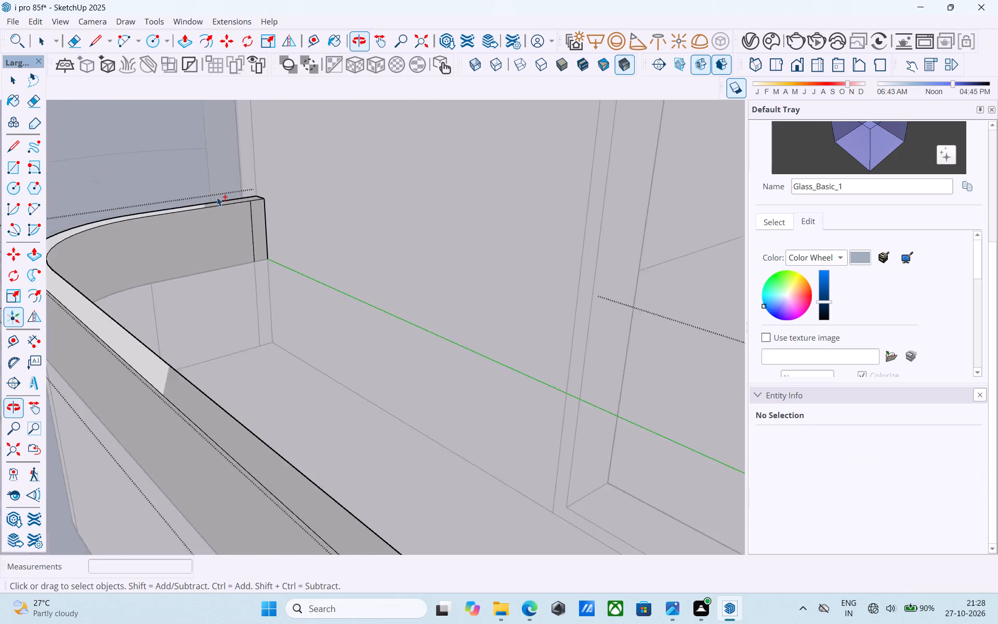
scroll(214, 191, down, 14)
middle_drag(279, 224, 247, 224)
click(152, 239)
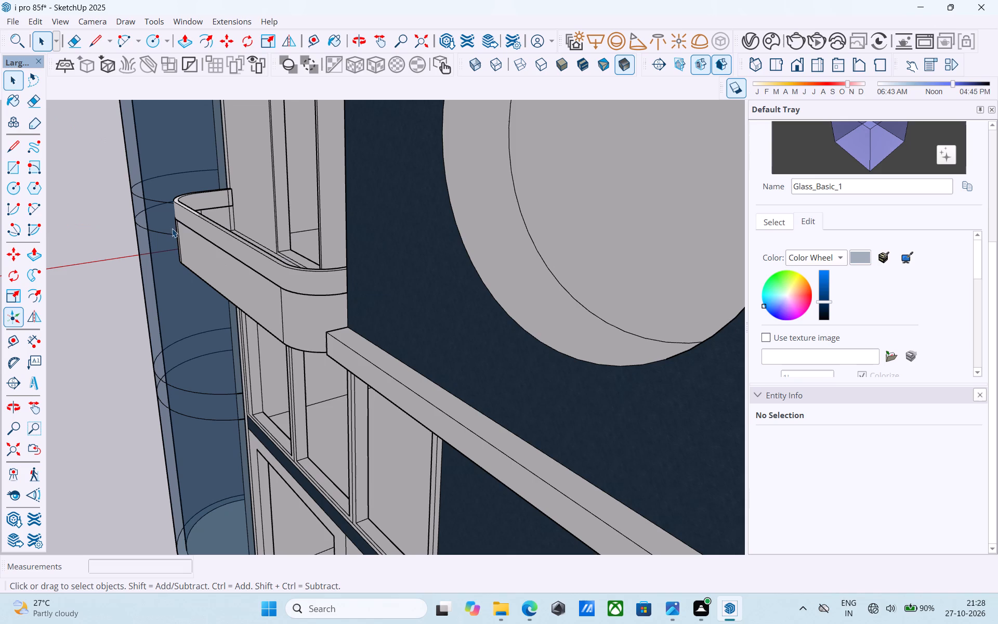
Save the model.
key(ctrl+s)
Copy the finished rim group beside the glass column 12' 6" straight up onto the next balcony, using its inner floor corner as reference.
middle_drag(226, 233, 238, 247)
middle_drag(296, 281, 307, 307)
scroll(310, 307, up, 2)
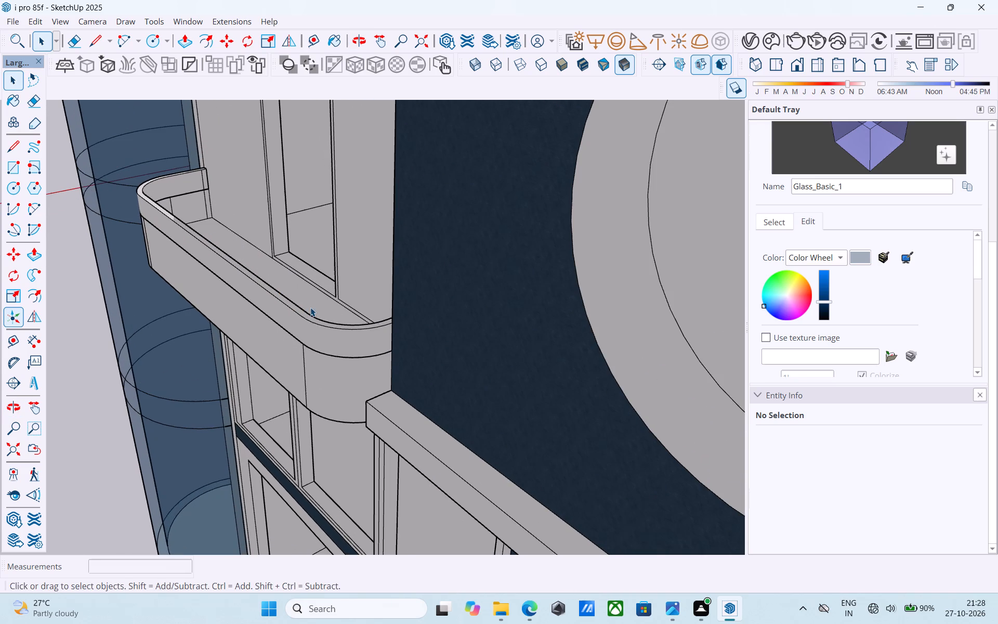
scroll(220, 259, down, 5)
middle_drag(216, 270, 272, 267)
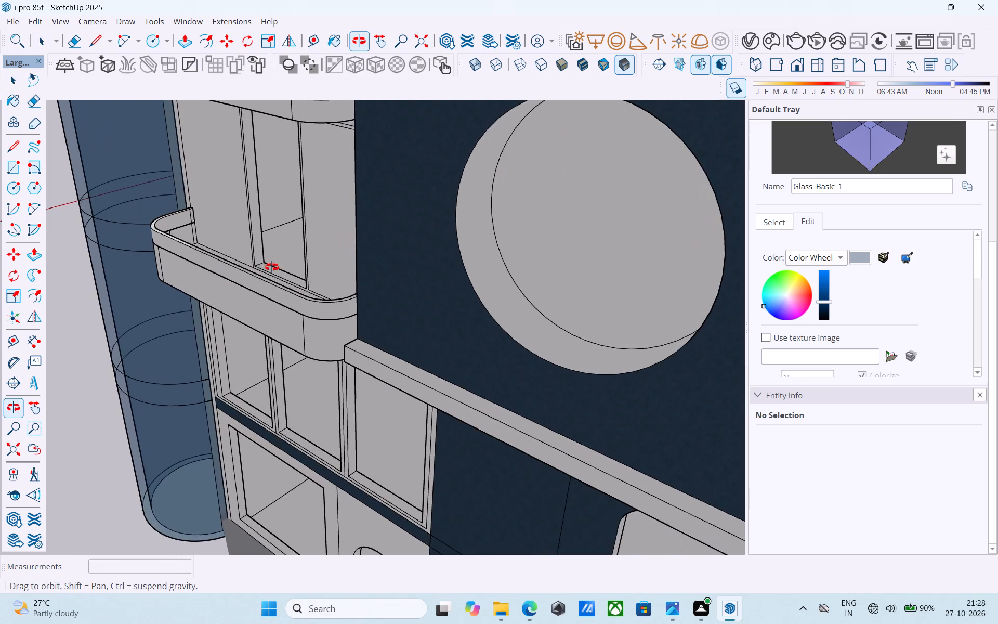
middle_drag(272, 267, 301, 292)
scroll(298, 309, up, 4)
click(281, 307)
middle_drag(180, 249, 180, 268)
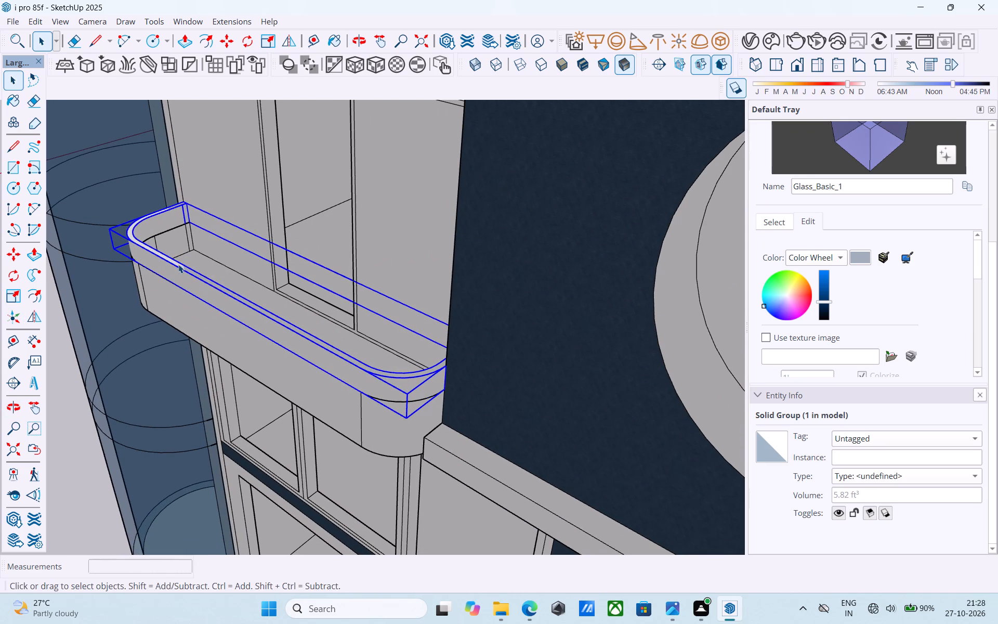
key(m)
scroll(175, 228, up, 7)
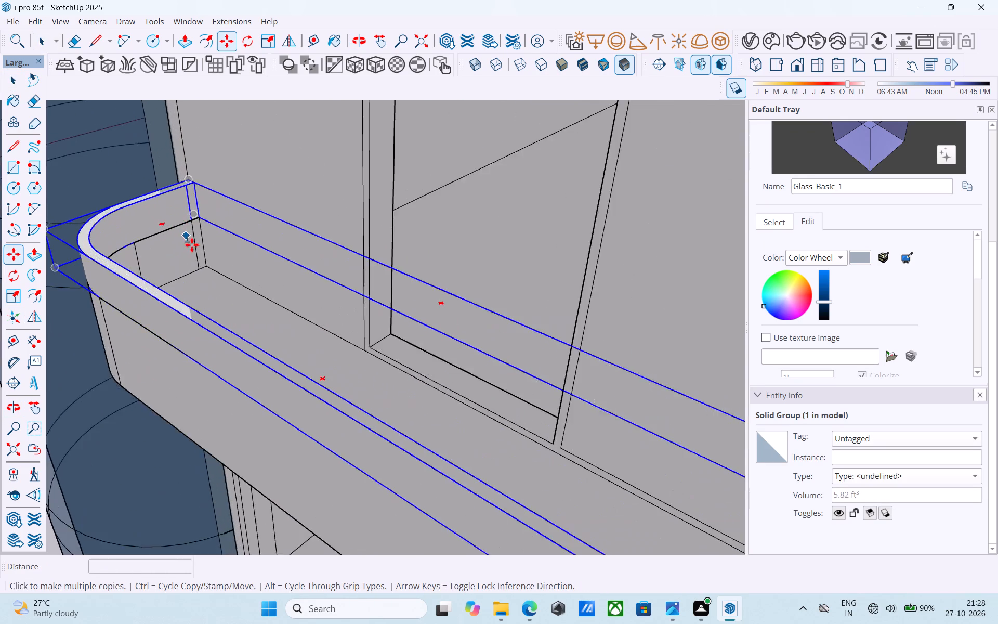
scroll(192, 245, up, 5)
click(220, 281)
scroll(238, 189, down, 9)
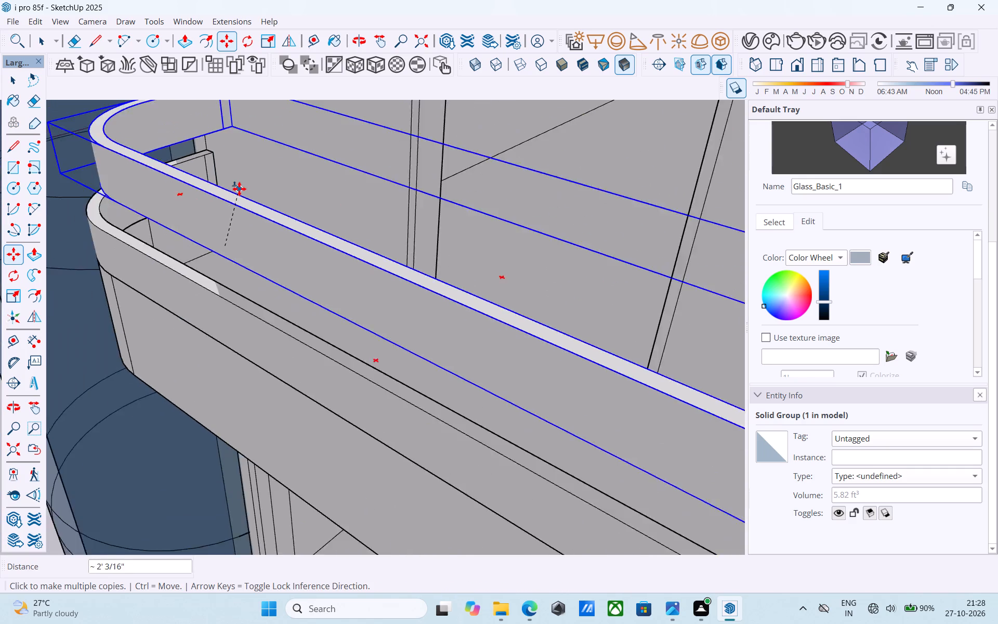
scroll(239, 189, down, 2)
shift+middle_drag(232, 236, 224, 345)
scroll(192, 255, down, 13)
shift+middle_drag(215, 218, 252, 339)
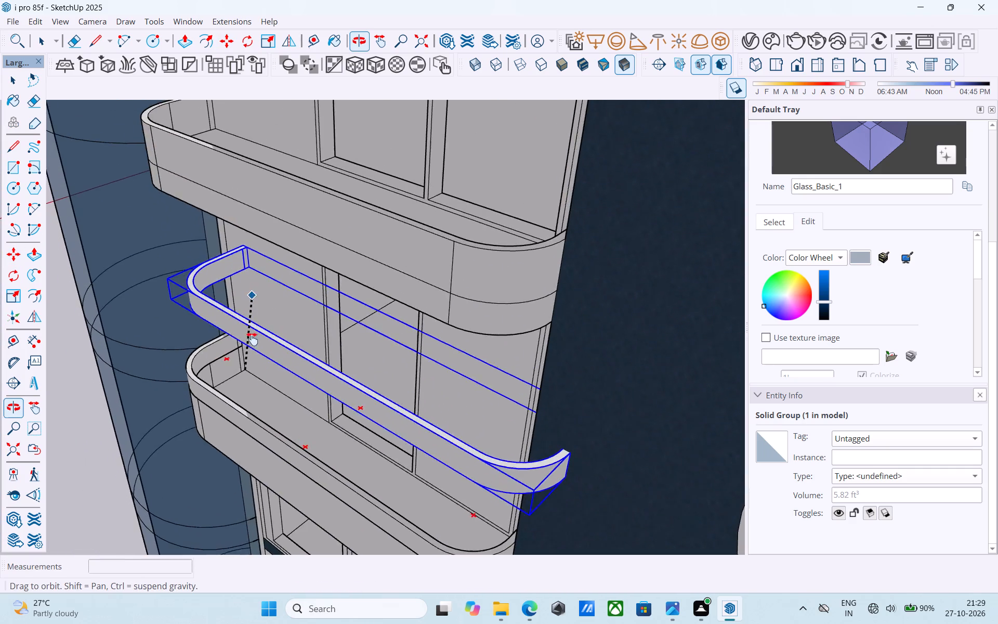
shift+middle_drag(252, 339, 297, 418)
scroll(277, 272, up, 11)
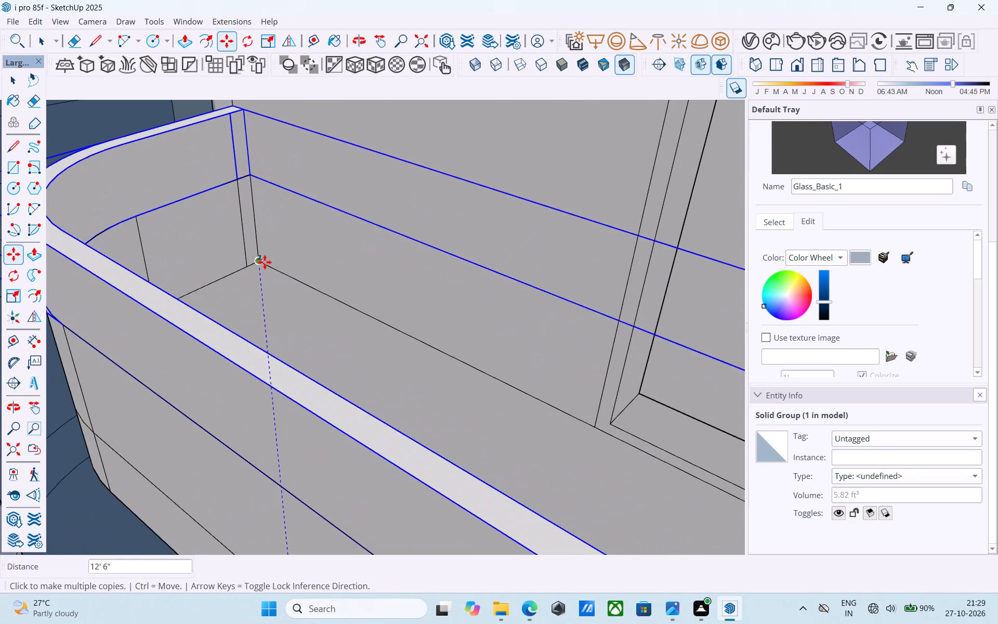
click(265, 262)
Place another rim copy on the second balcony above the original, 25' 6" up from the base corner.
scroll(262, 257, down, 11)
middle_click(262, 256)
scroll(261, 255, down, 10)
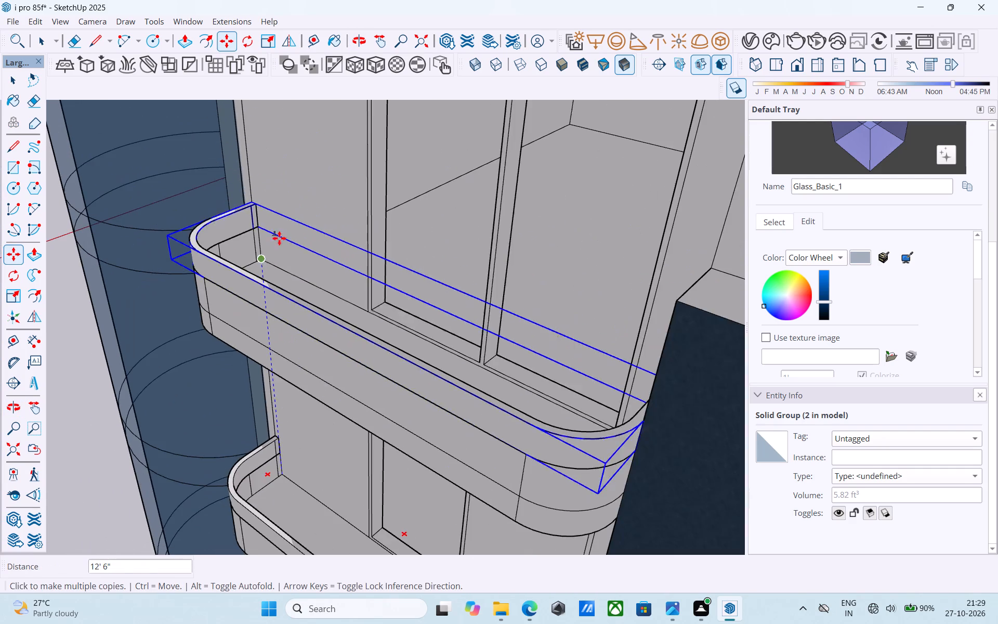
scroll(300, 172, down, 5)
shift+middle_drag(299, 192, 288, 411)
scroll(253, 224, up, 5)
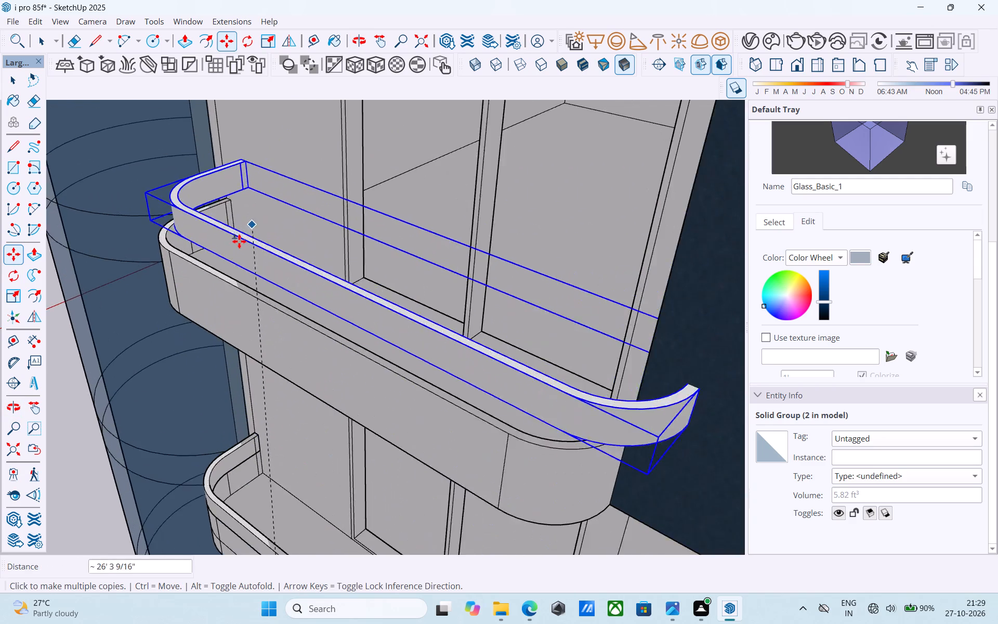
scroll(239, 241, up, 9)
click(233, 232)
Place another rim copy on the third balcony above the original, 38' 6" up from the base corner.
scroll(233, 232, down, 6)
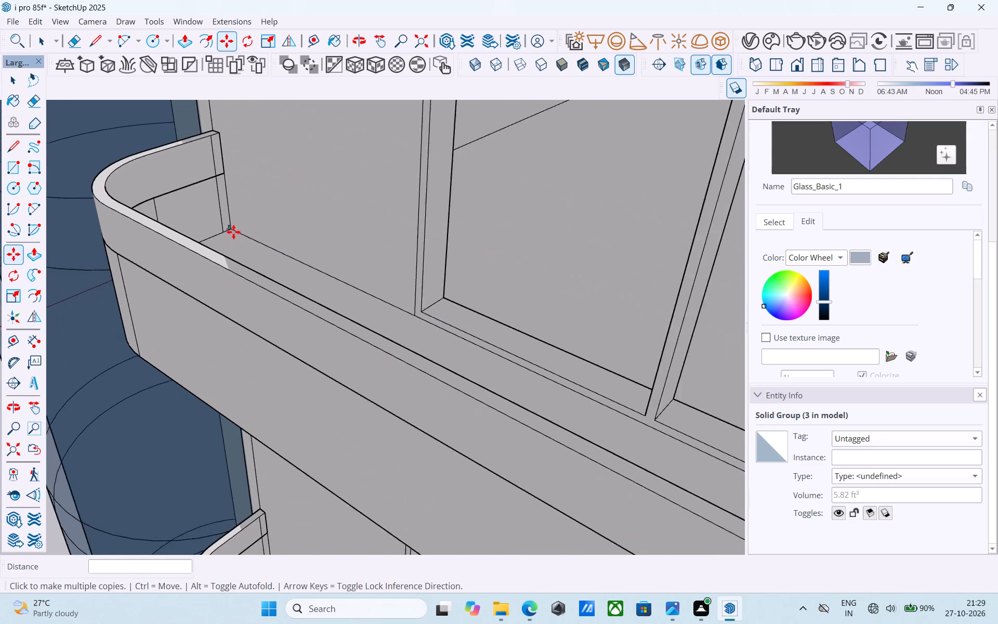
scroll(233, 232, down, 9)
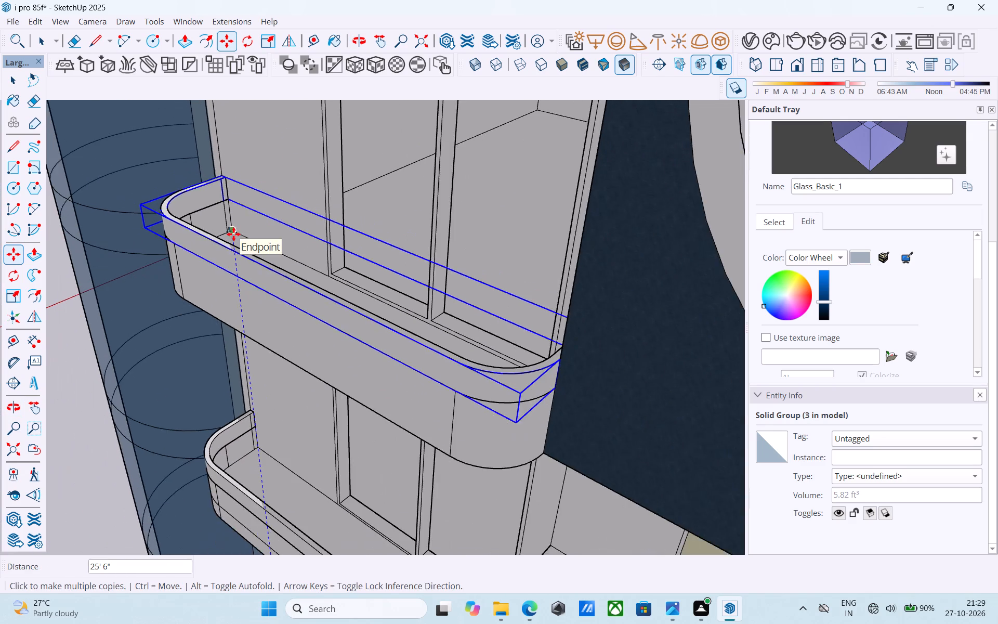
scroll(233, 234, down, 8)
scroll(239, 292, up, 1)
scroll(239, 294, down, 15)
middle_drag(252, 349, 351, 236)
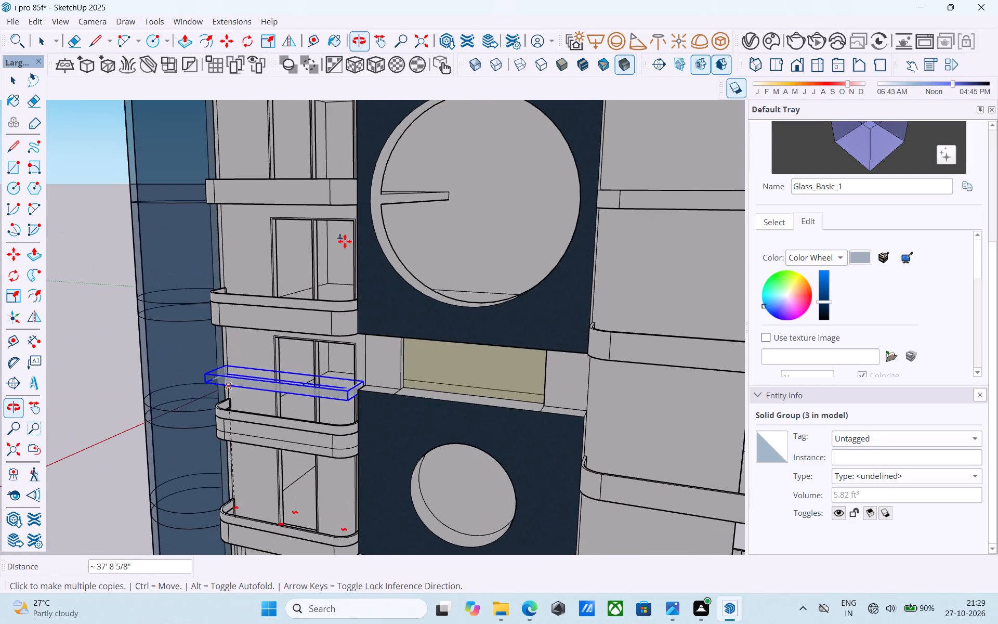
scroll(310, 267, down, 13)
middle_drag(278, 290, 263, 369)
scroll(256, 236, up, 8)
middle_drag(266, 232, 252, 276)
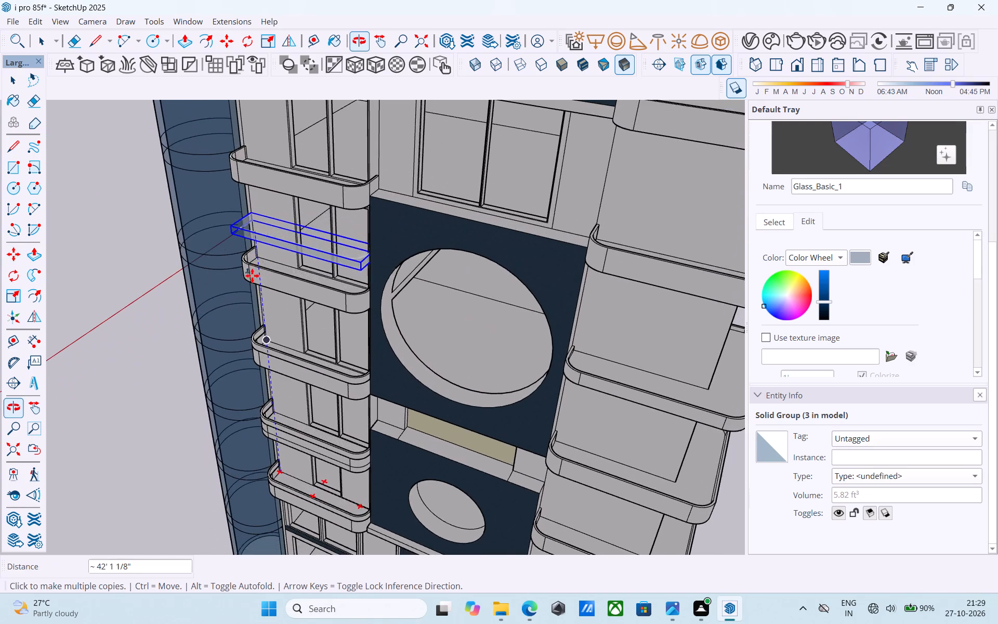
scroll(253, 271, up, 7)
scroll(265, 251, up, 14)
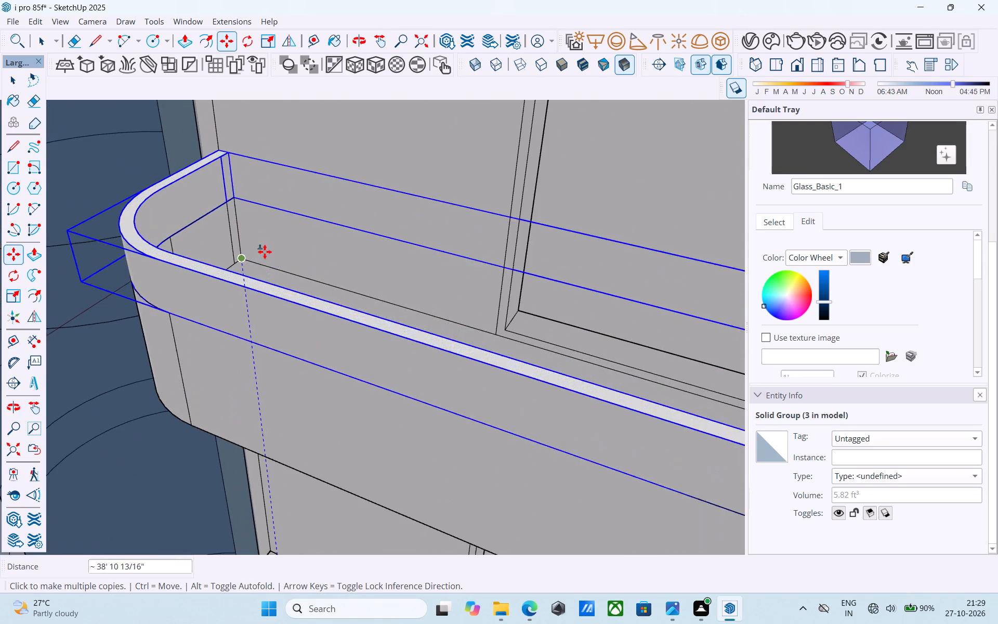
middle_drag(265, 252, 252, 316)
scroll(242, 306, up, 5)
click(240, 286)
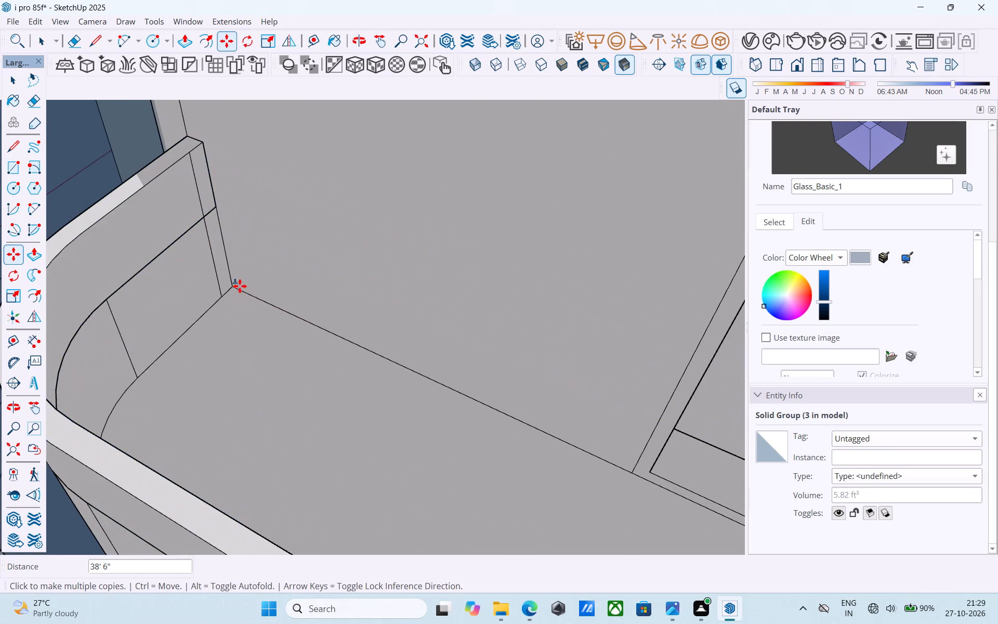
Place another rim copy on the fourth balcony above the original, snapped to its inner floor corner.
scroll(240, 286, down, 14)
scroll(242, 241, down, 9)
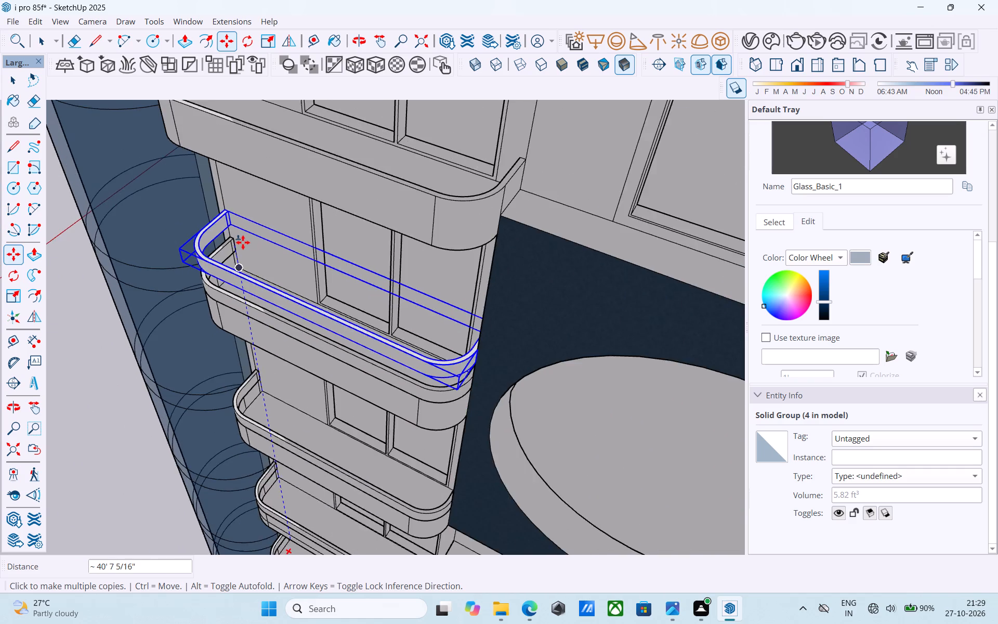
scroll(243, 242, down, 3)
middle_drag(242, 261, 237, 328)
scroll(233, 197, up, 17)
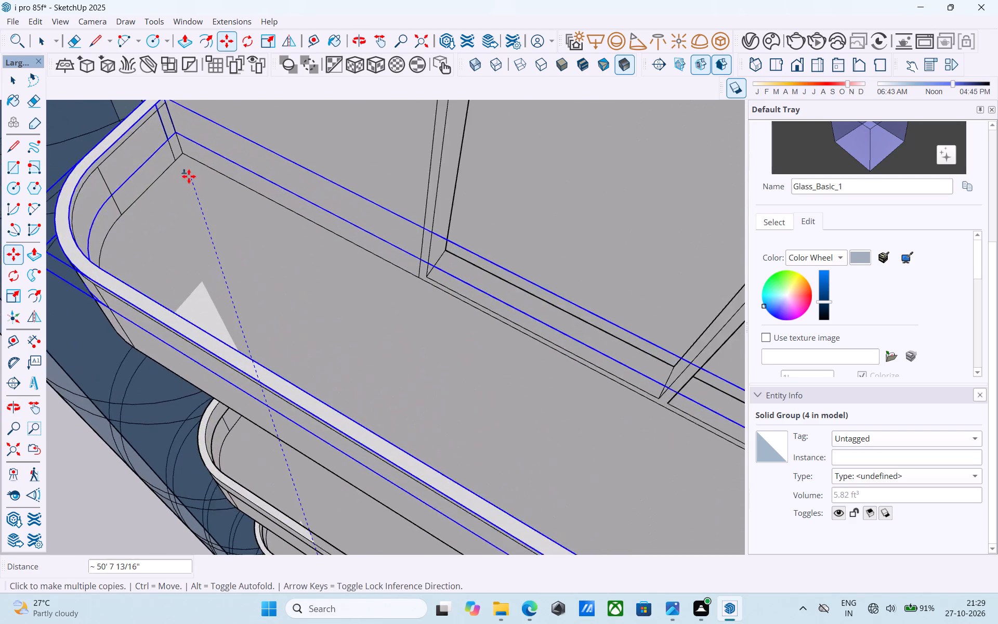
scroll(189, 176, up, 1)
click(180, 147)
Place another rim copy on the fifth balcony above the original, snapped to its inner floor corner.
scroll(151, 297, down, 12)
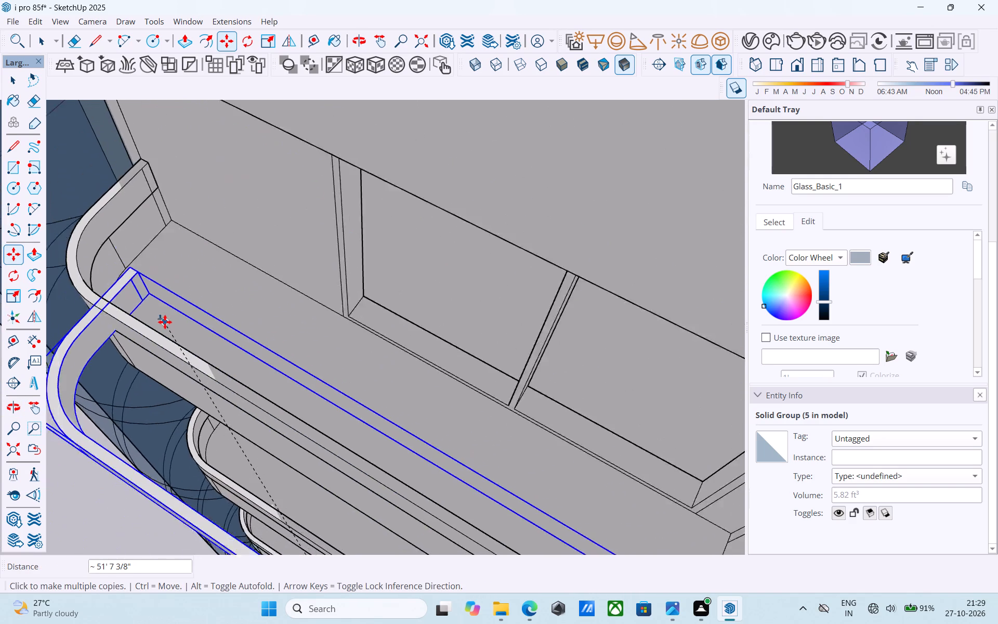
scroll(165, 322, down, 13)
scroll(129, 171, up, 12)
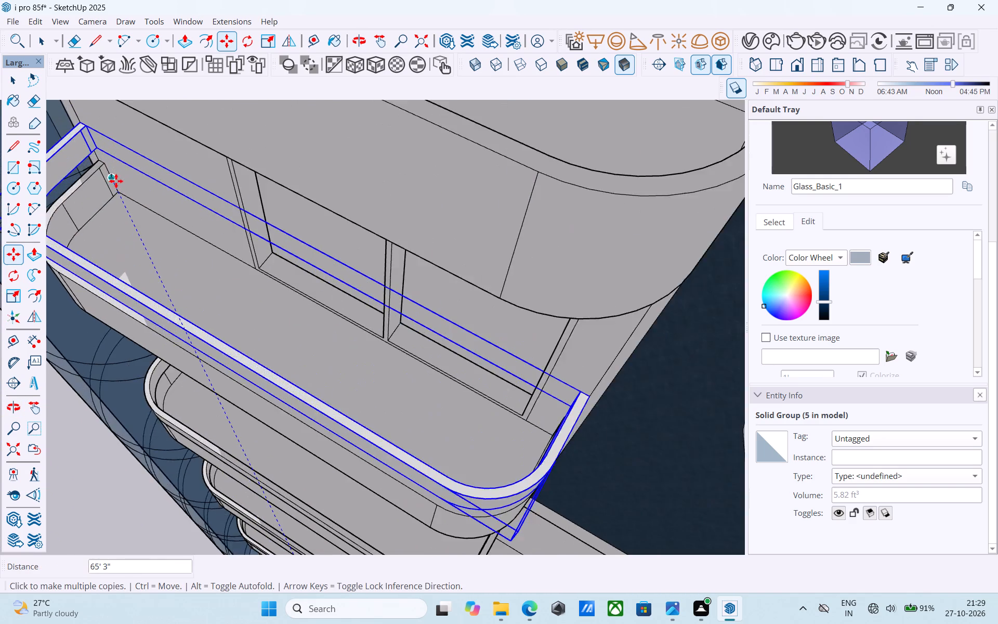
scroll(116, 181, up, 9)
click(118, 202)
Place the last rim copy on the top balcony at its inner floor corner and finish copying.
scroll(124, 230, down, 10)
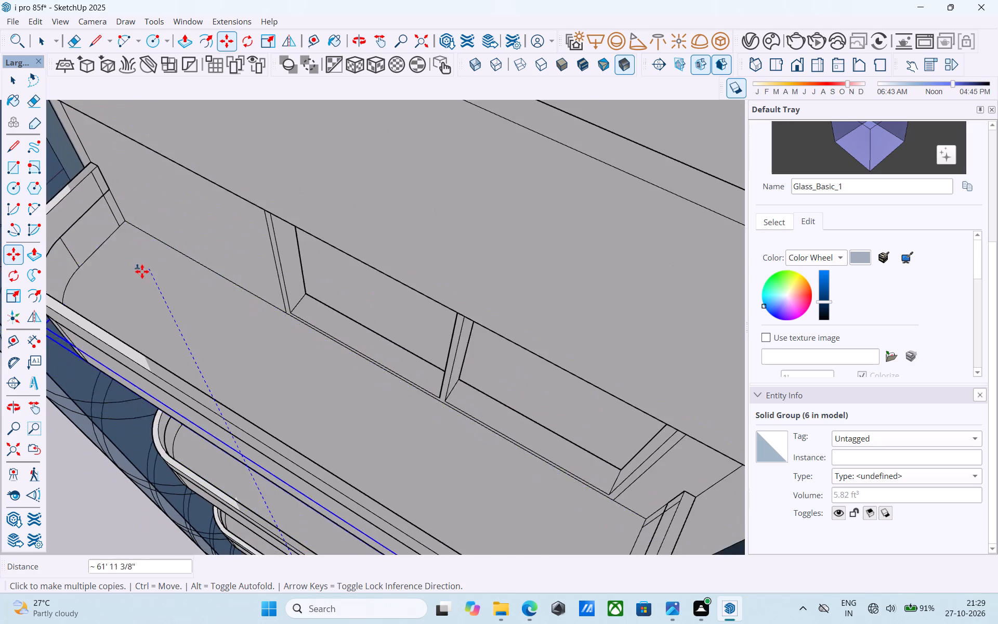
scroll(142, 271, down, 20)
scroll(142, 271, down, 3)
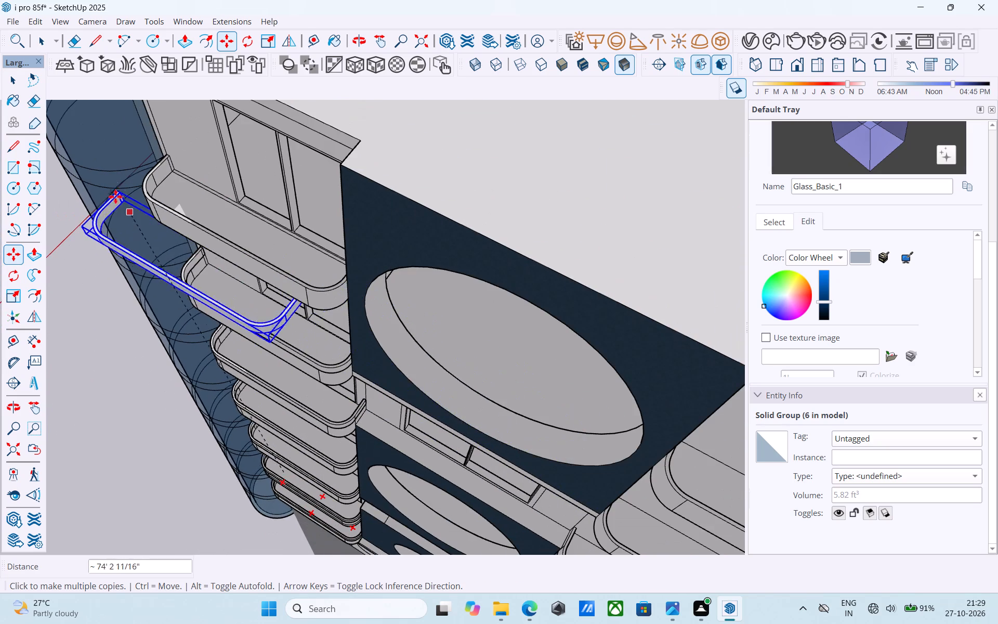
scroll(137, 177, up, 20)
scroll(137, 177, up, 3)
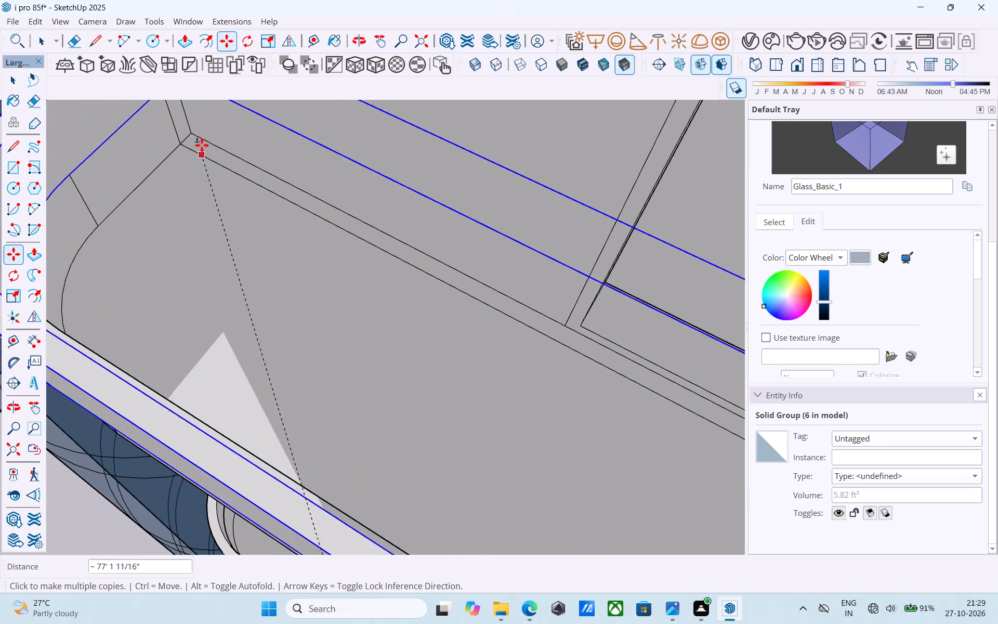
click(196, 135)
key(space)
Delete the separate block of nine stacked floor components standing apart from the tower.
scroll(196, 135, down, 4)
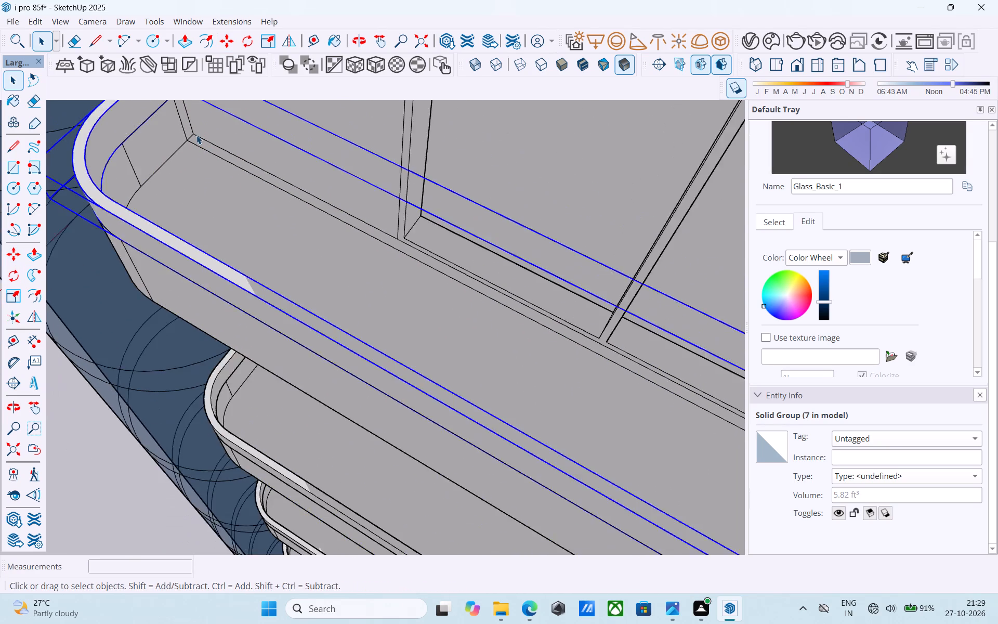
scroll(196, 135, down, 20)
shift+middle_drag(218, 196, 414, 174)
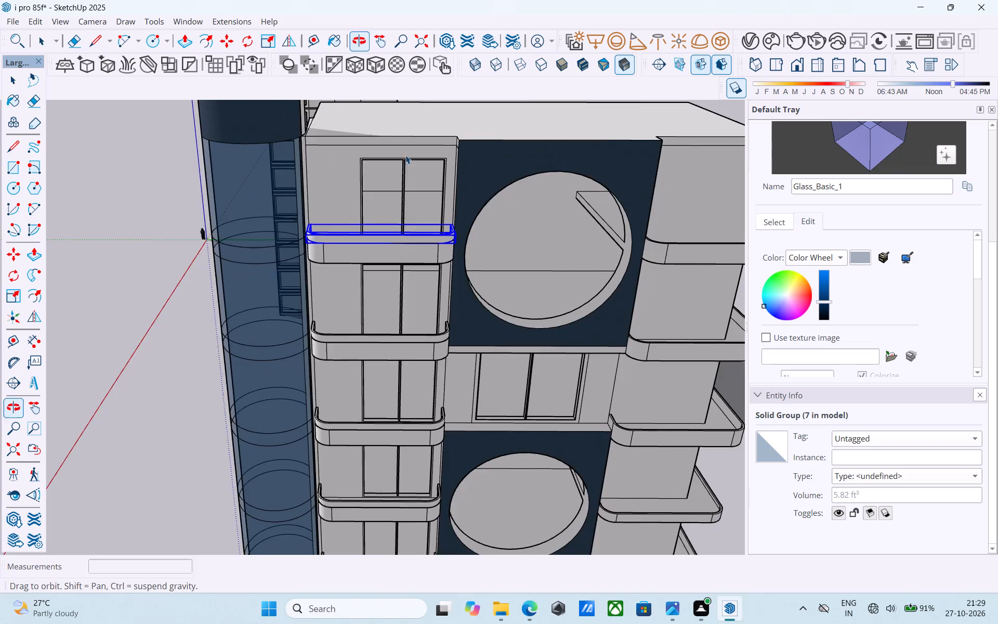
scroll(406, 160, down, 7)
shift+middle_drag(348, 226, 532, 263)
middle_drag(283, 262, 495, 278)
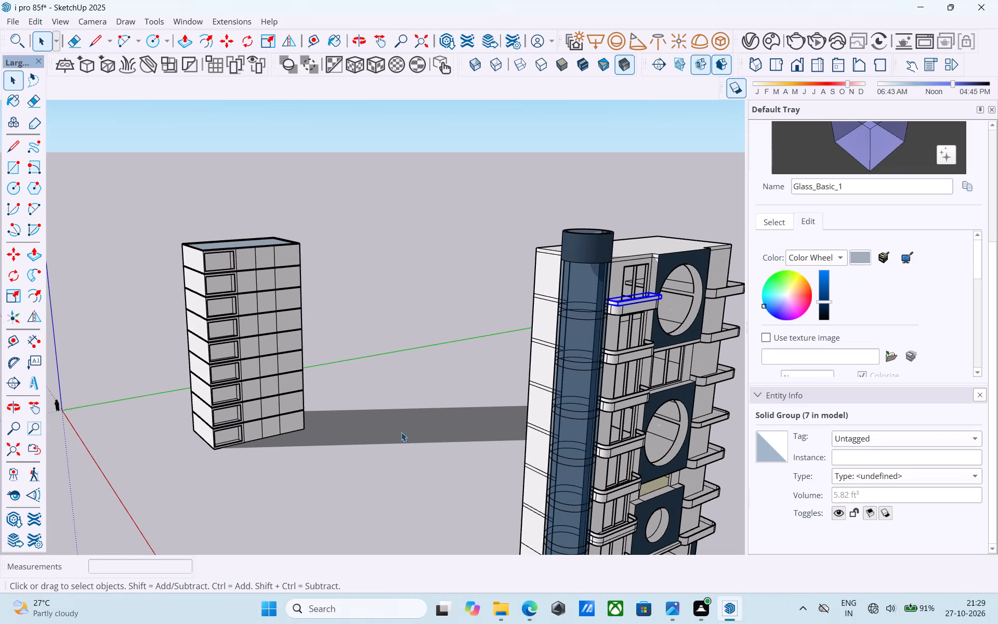
drag(361, 483, 138, 167)
key(Delete)
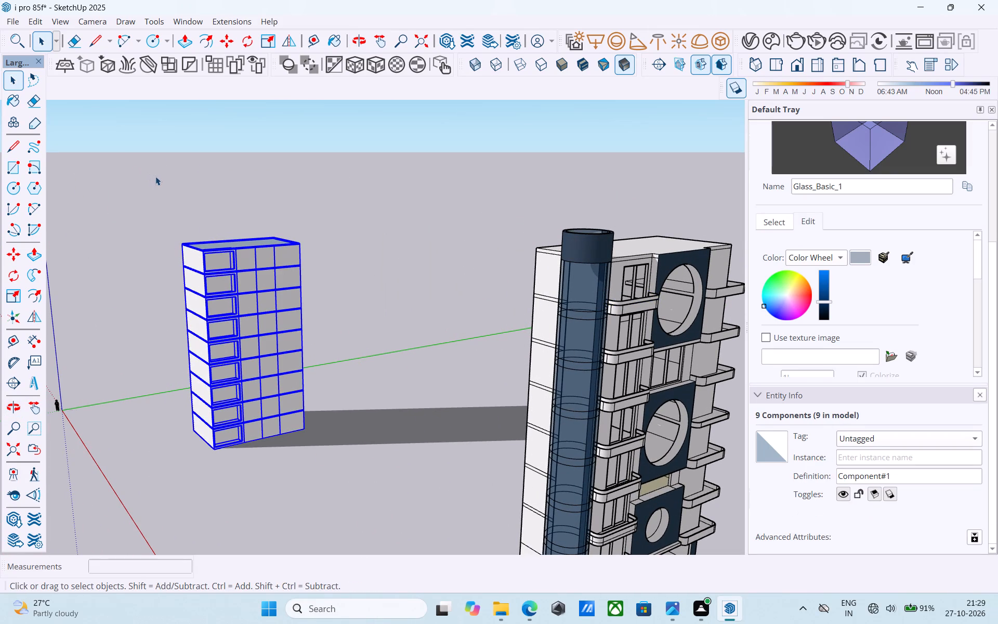
Save the model, purging its unused items.
scroll(155, 175, down, 10)
middle_drag(281, 270, 245, 277)
key(ctrl+s)
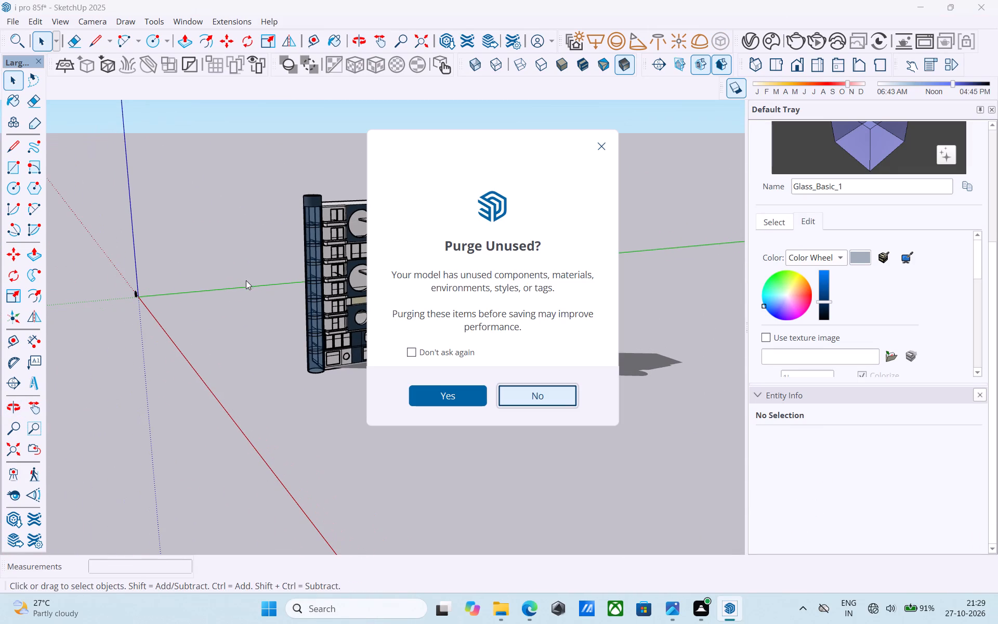
click(467, 399)
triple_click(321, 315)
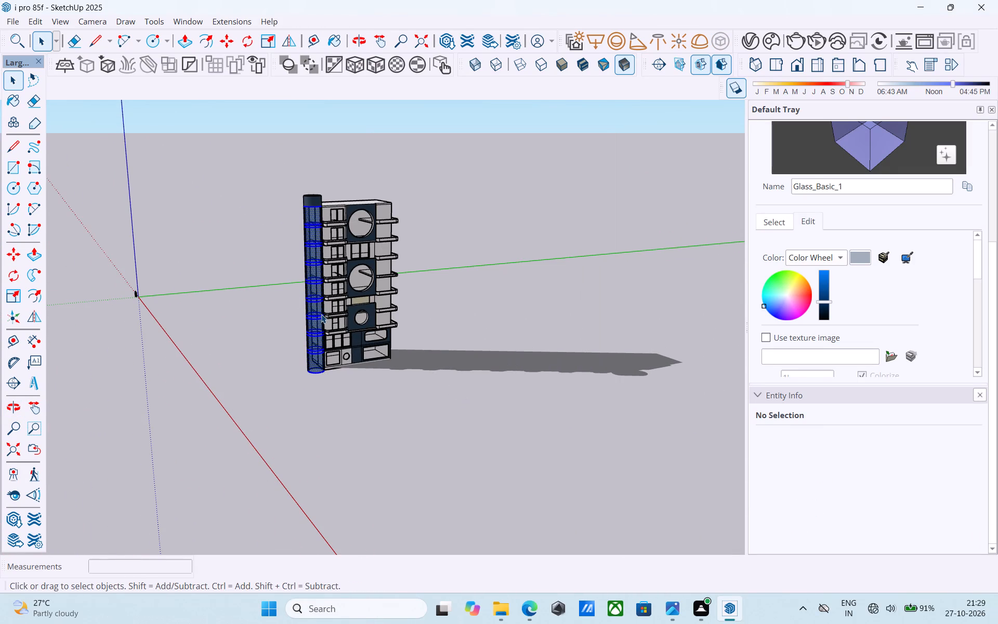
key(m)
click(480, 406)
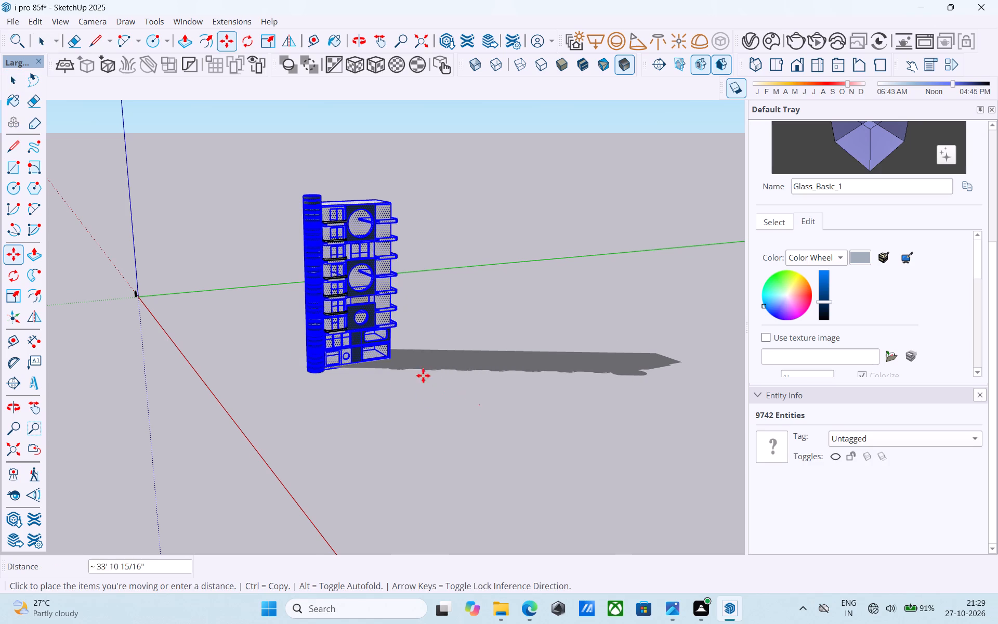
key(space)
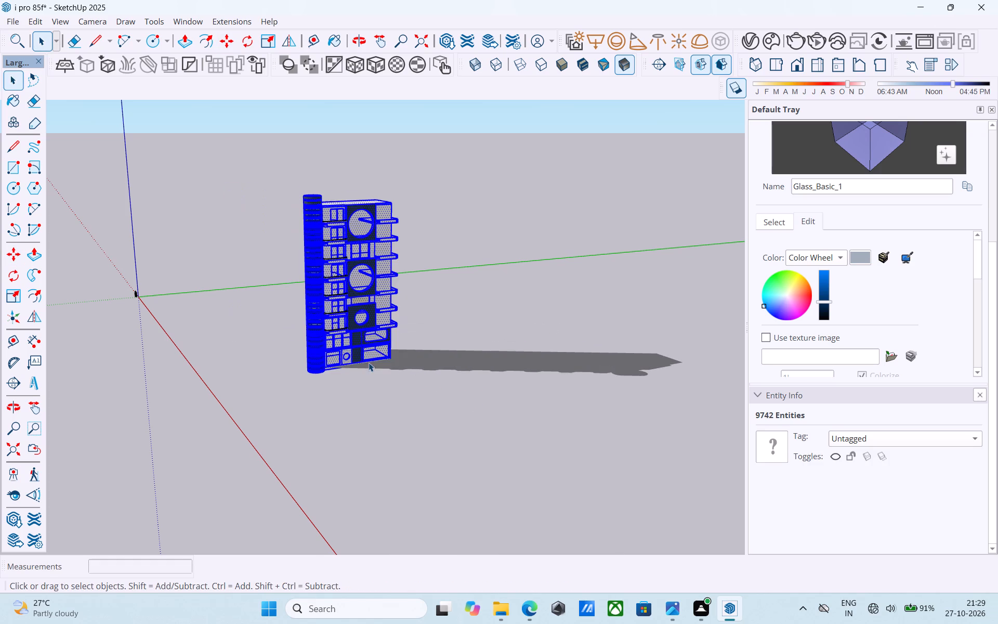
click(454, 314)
Save the model again.
key(ctrl+s)
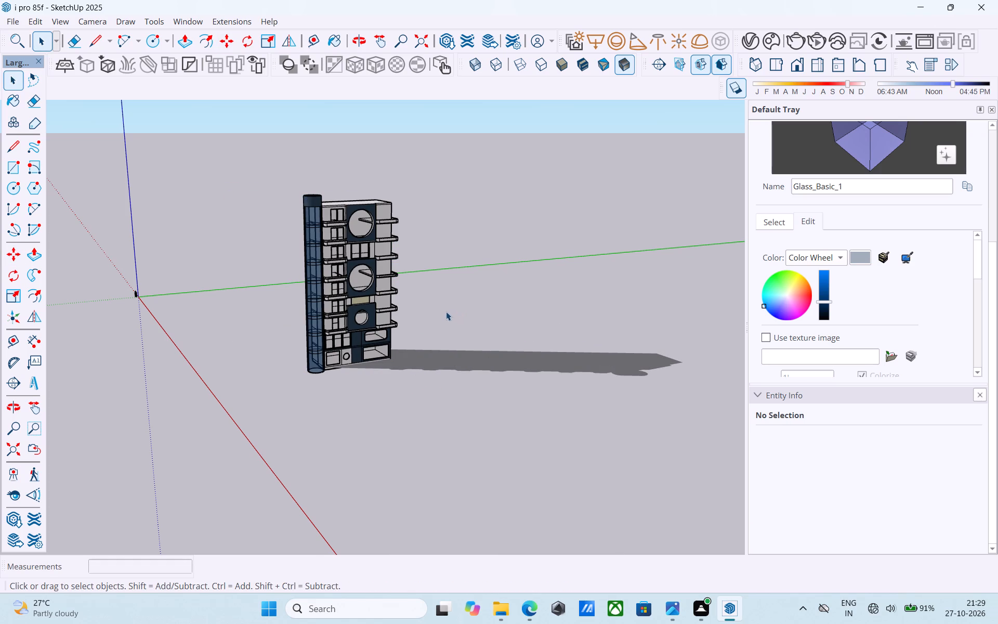
Apply the Glass_Basic_1 material to the rim of the top balcony beside the glass column.
middle_drag(437, 316, 217, 365)
shift+middle_drag(363, 244, 549, 415)
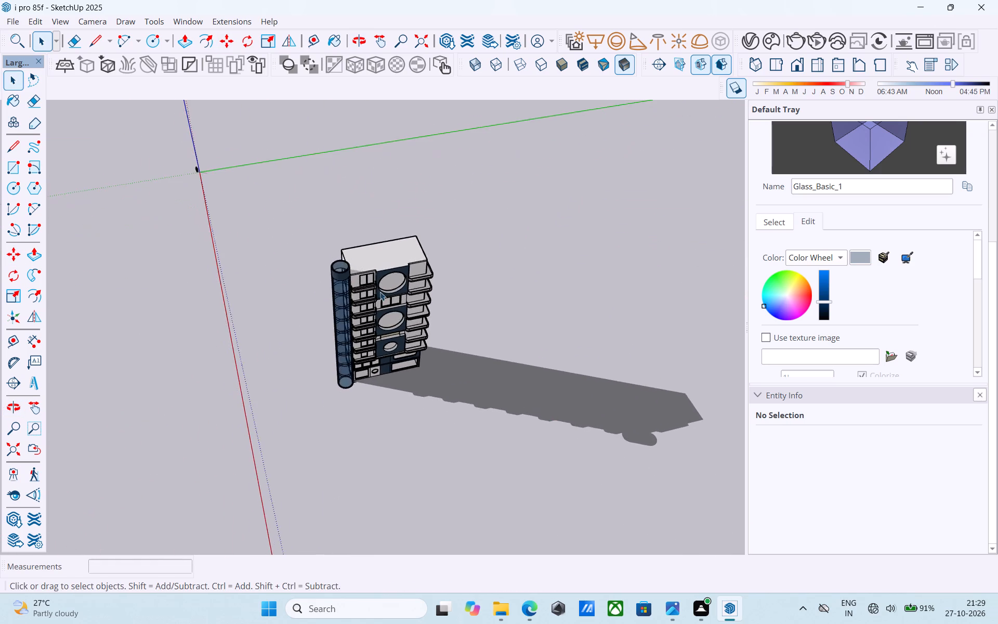
scroll(359, 273, up, 8)
middle_drag(403, 309, 374, 266)
scroll(753, 215, up, 4)
click(888, 174)
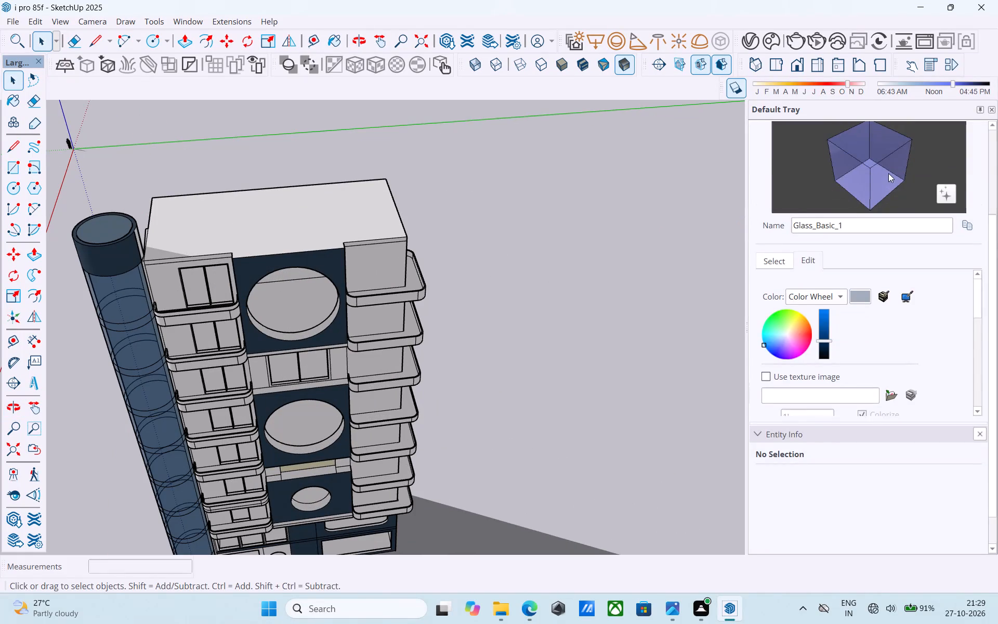
shift+middle_drag(284, 280, 339, 232)
scroll(314, 249, up, 11)
click(245, 265)
Apply the Glass_Basic_1 material to the rim of the second balcony from the top in the same column.
scroll(265, 265, down, 1)
middle_drag(265, 265, 317, 220)
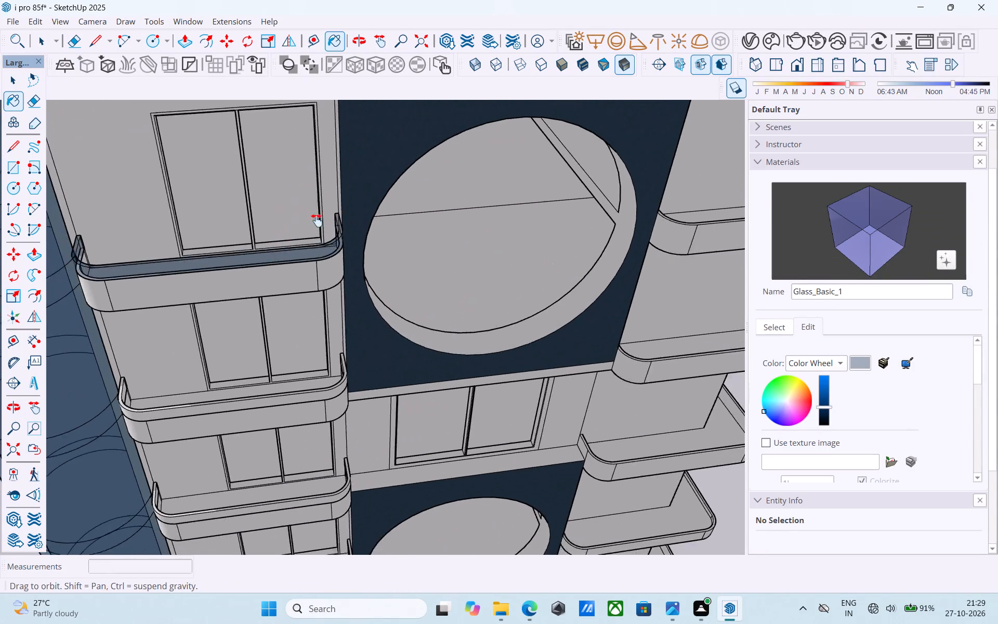
middle_drag(317, 220, 361, 103)
middle_drag(342, 246, 336, 268)
scroll(335, 303, up, 4)
click(334, 304)
scroll(330, 285, down, 6)
middle_drag(326, 348, 326, 343)
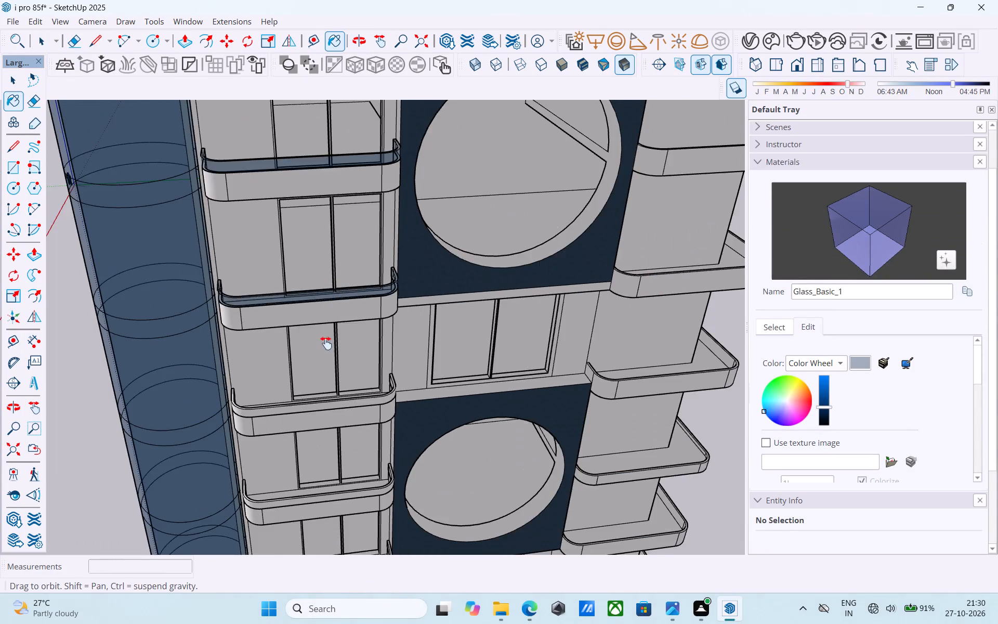
Apply the Glass_Basic_1 material to the rims of the third, fourth and fifth balconies from the top beside the glass column.
middle_drag(326, 343, 266, 185)
scroll(240, 321, up, 8)
click(271, 273)
middle_drag(288, 298, 181, 105)
click(248, 363)
scroll(248, 363, down, 3)
middle_drag(249, 363, 233, 163)
scroll(257, 352, up, 3)
click(252, 352)
scroll(246, 329, down, 3)
shift+middle_drag(245, 352, 231, 218)
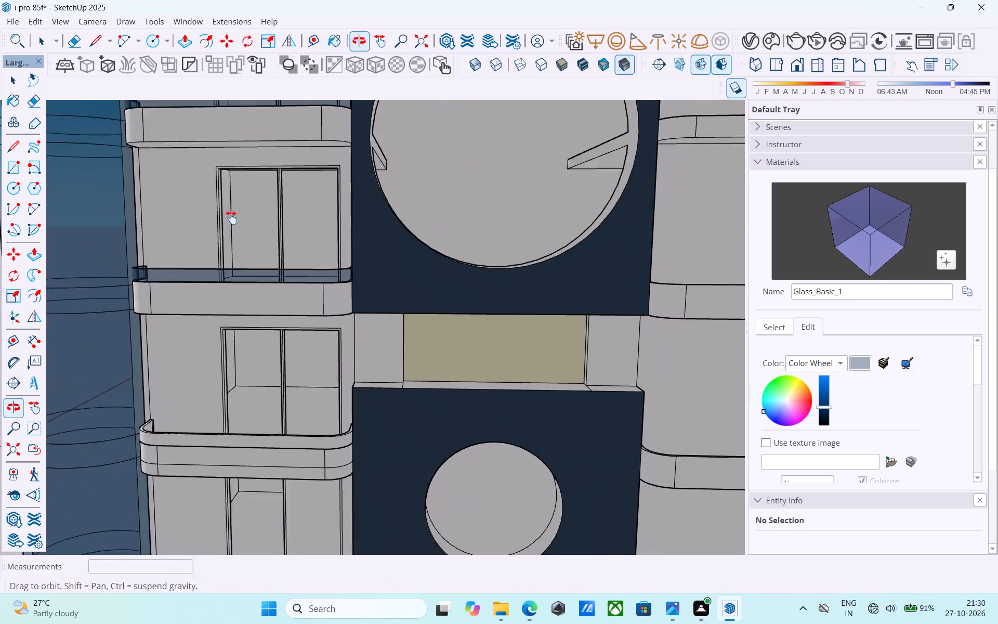
Apply the Glass_Basic_1 material to the rims of the two lowest balconies beside the glass column.
shift+middle_drag(231, 218, 231, 175)
scroll(242, 374, up, 5)
click(235, 317)
scroll(235, 321, down, 5)
shift+middle_drag(252, 437, 219, 264)
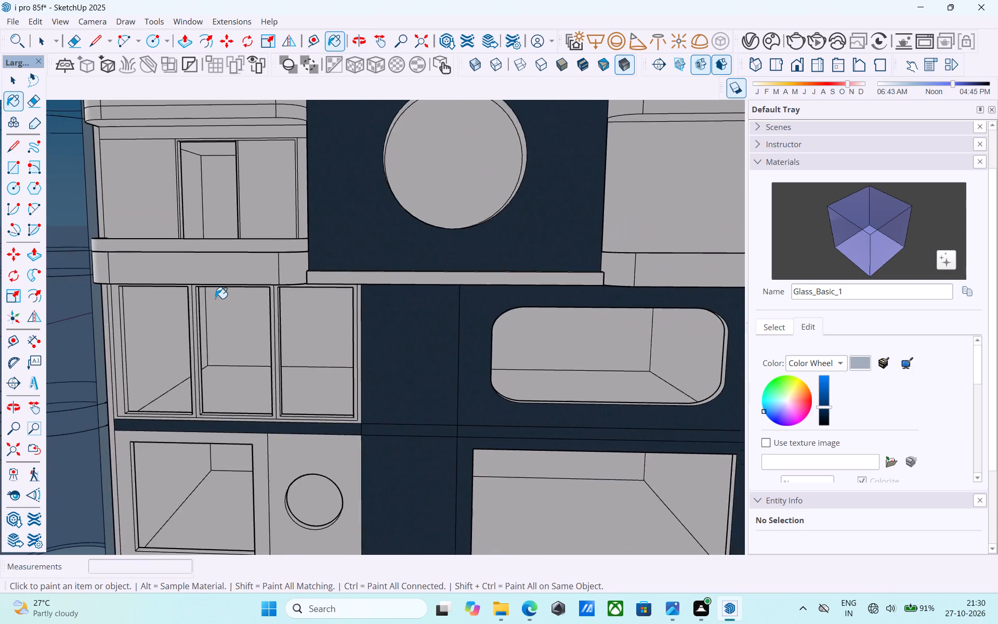
scroll(215, 298, up, 5)
click(229, 176)
scroll(231, 166, down, 10)
middle_drag(246, 255, 249, 275)
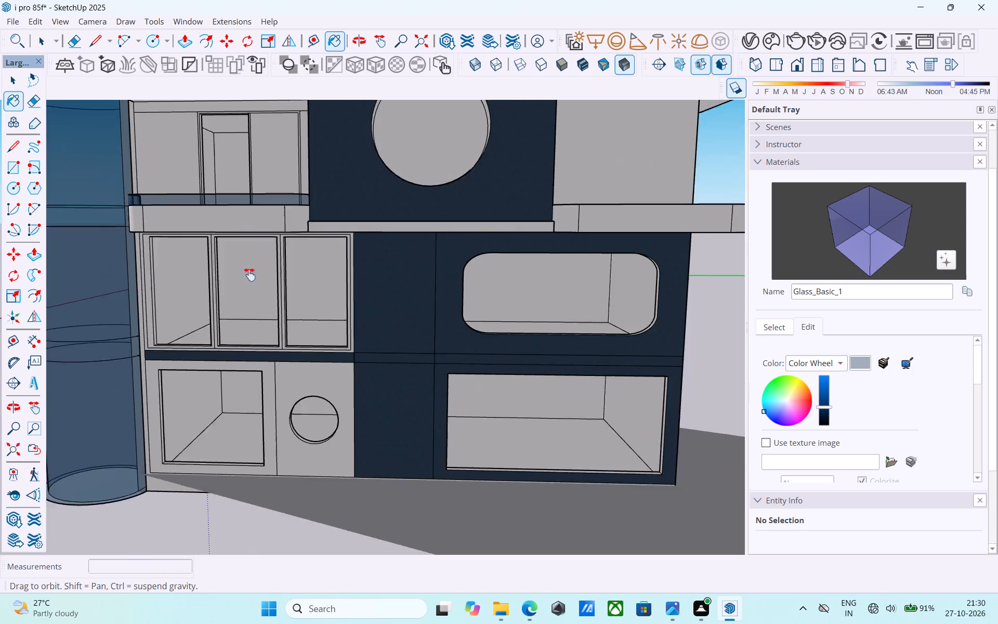
middle_drag(249, 275, 275, 387)
scroll(272, 374, down, 5)
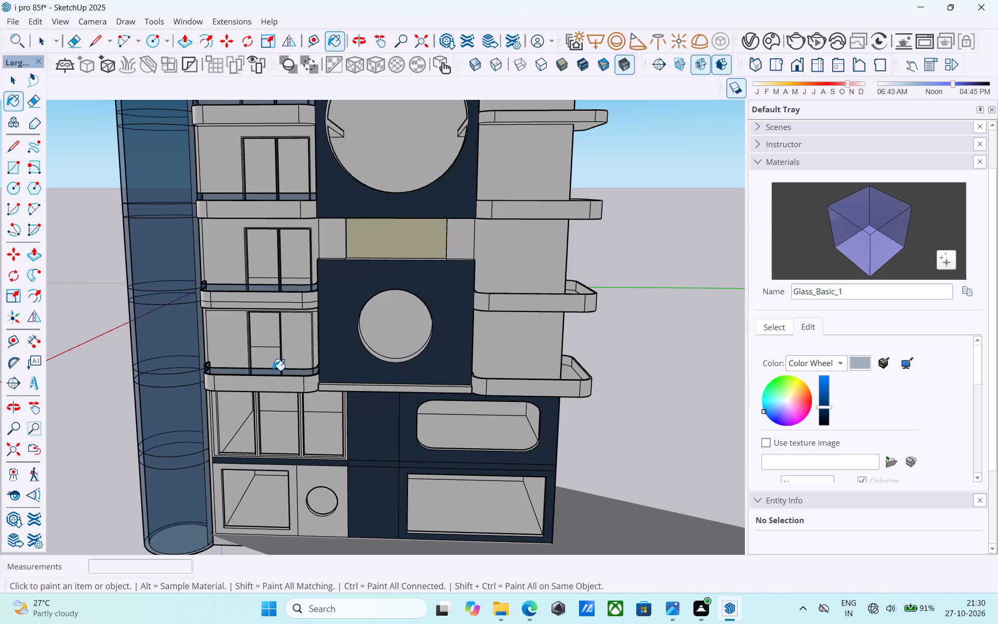
scroll(273, 370, down, 9)
key(space)
Turn off the shadow display for the whole tower model.
middle_drag(273, 370, 447, 414)
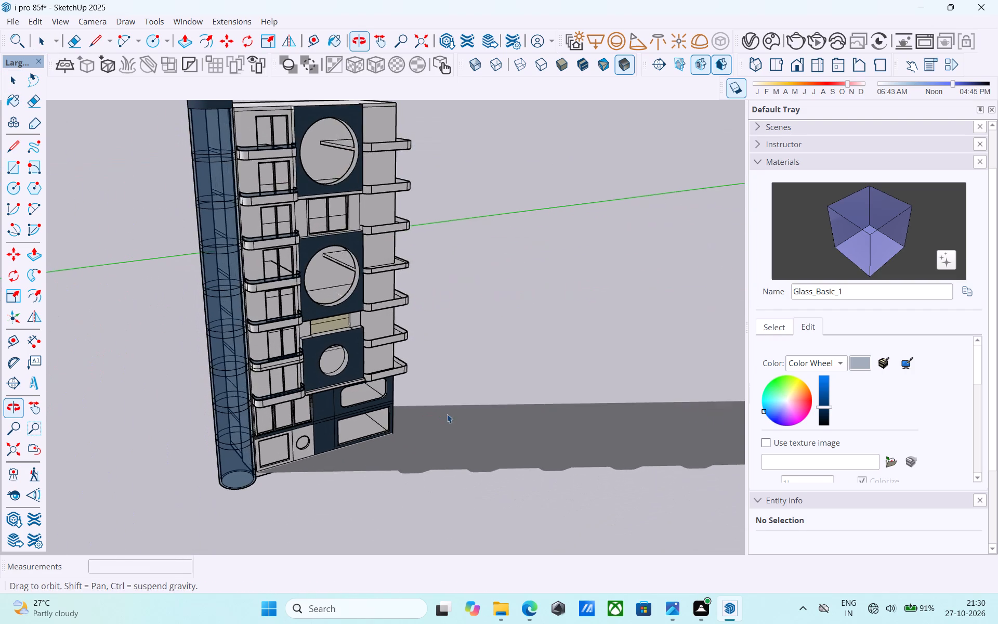
scroll(375, 347, down, 1)
middle_drag(376, 348, 354, 402)
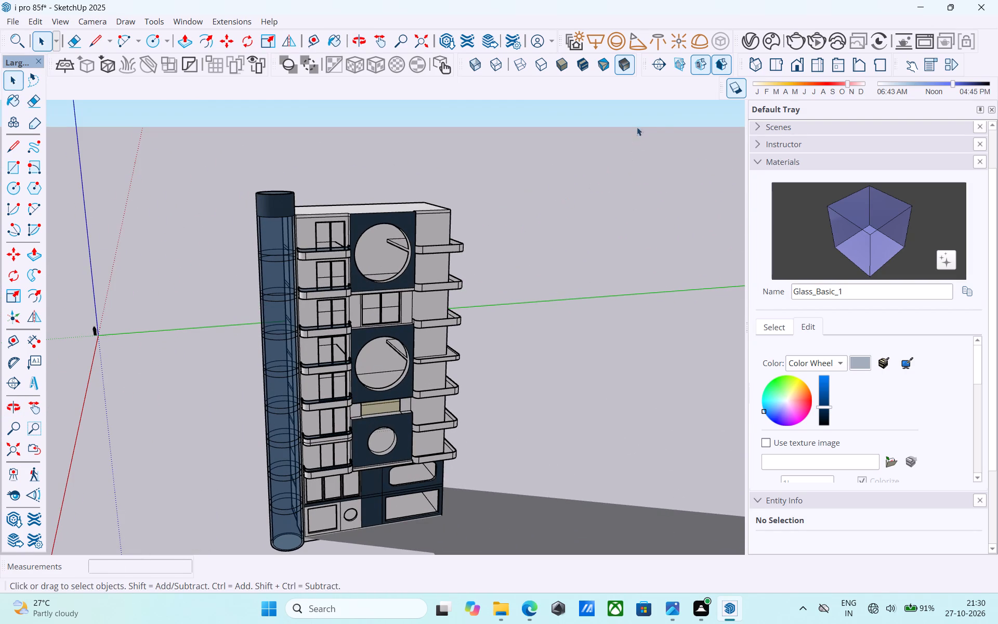
click(730, 88)
Examine the whole tower from the front, both sides and above, checking the balconies, circular openings and glass column.
middle_drag(589, 193, 423, 216)
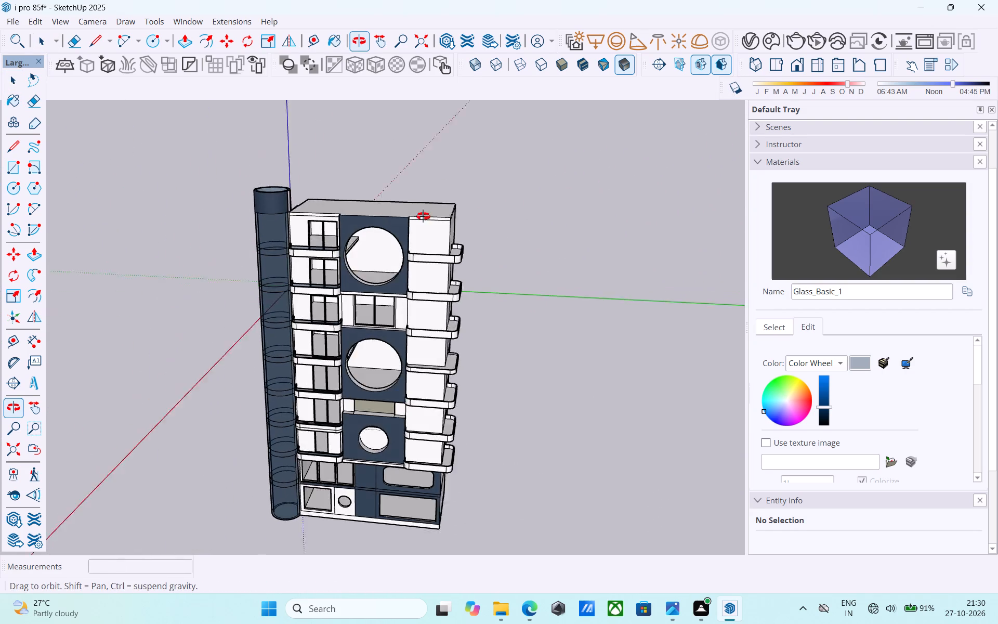
middle_drag(423, 216, 313, 254)
middle_drag(361, 323, 347, 238)
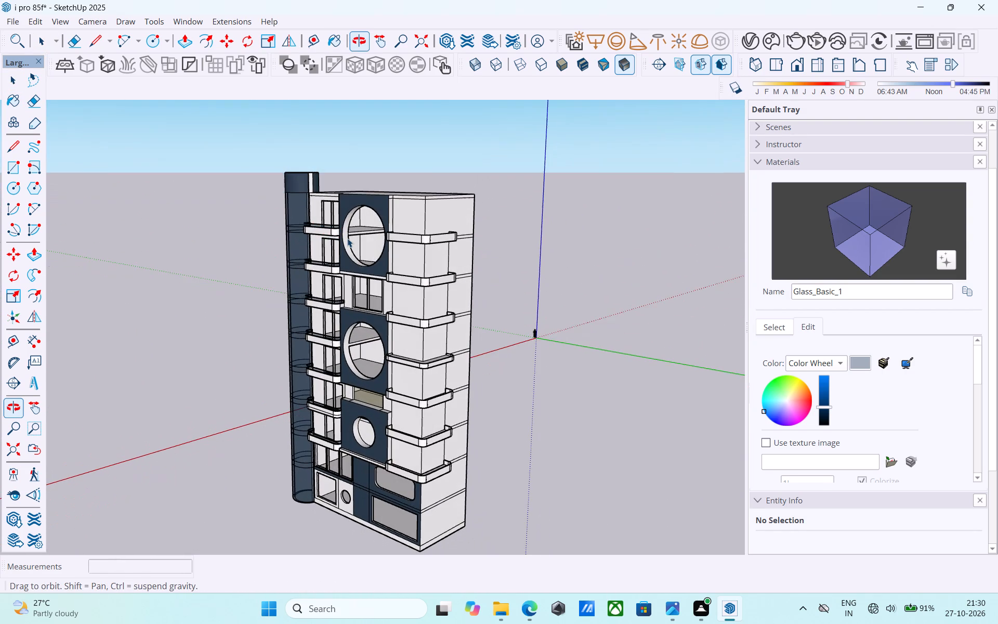
middle_drag(347, 238, 347, 238)
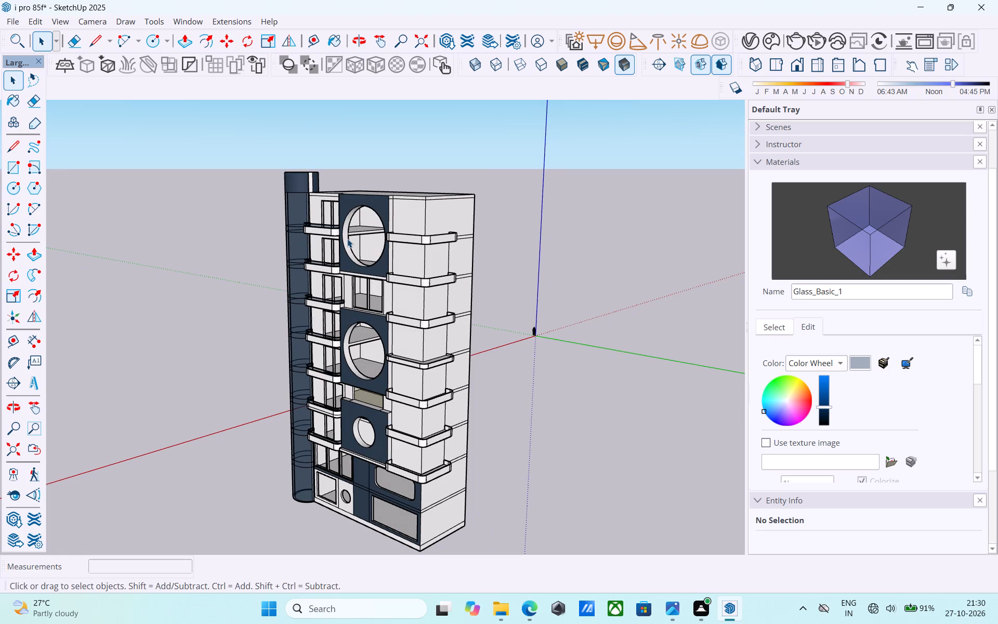
scroll(347, 239, up, 3)
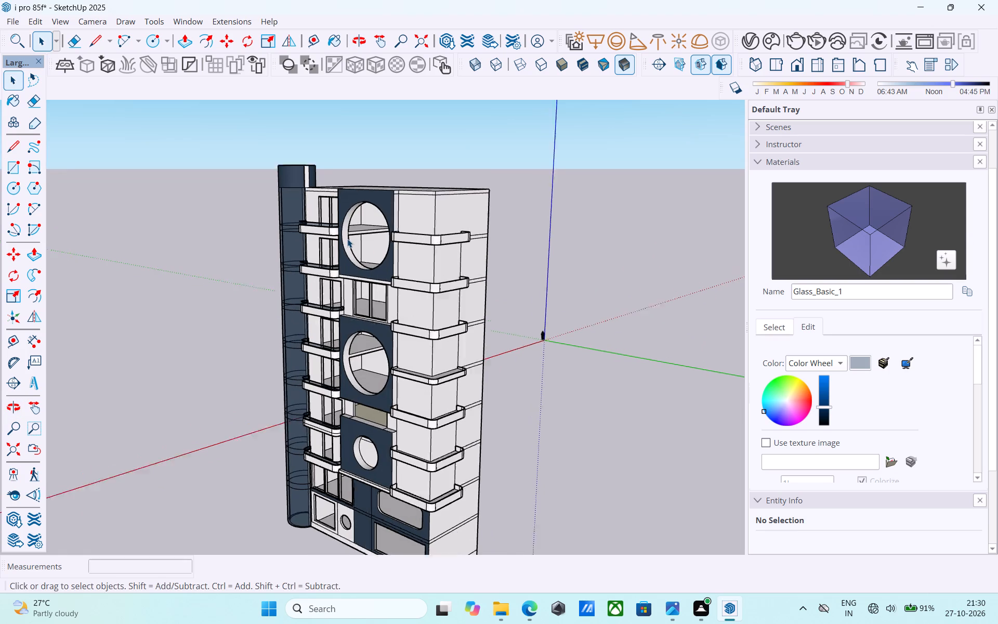
middle_drag(347, 260, 352, 255)
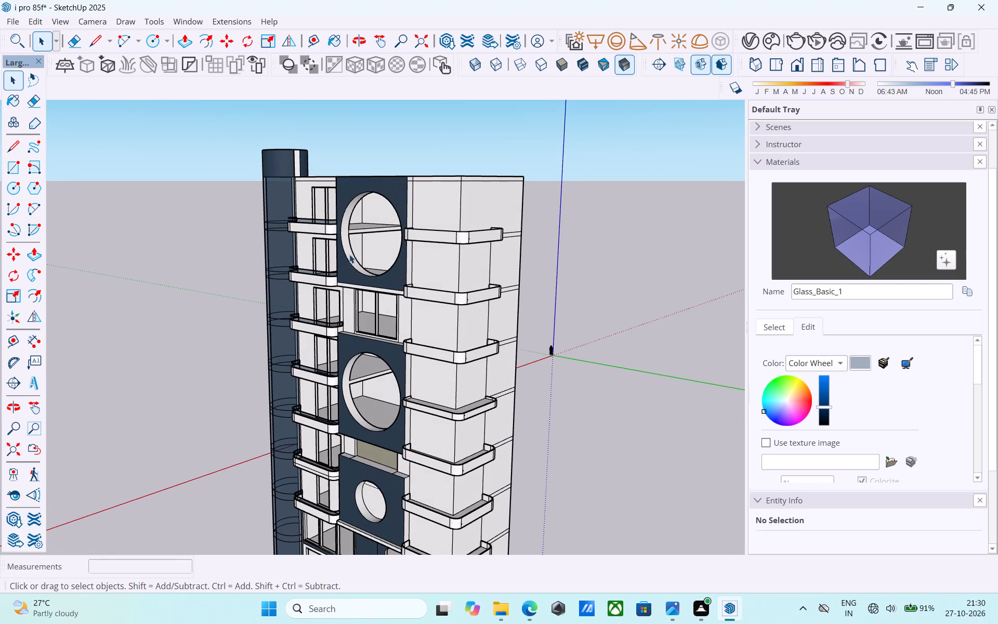
middle_drag(350, 254, 352, 250)
scroll(352, 237, down, 4)
middle_drag(352, 237, 371, 237)
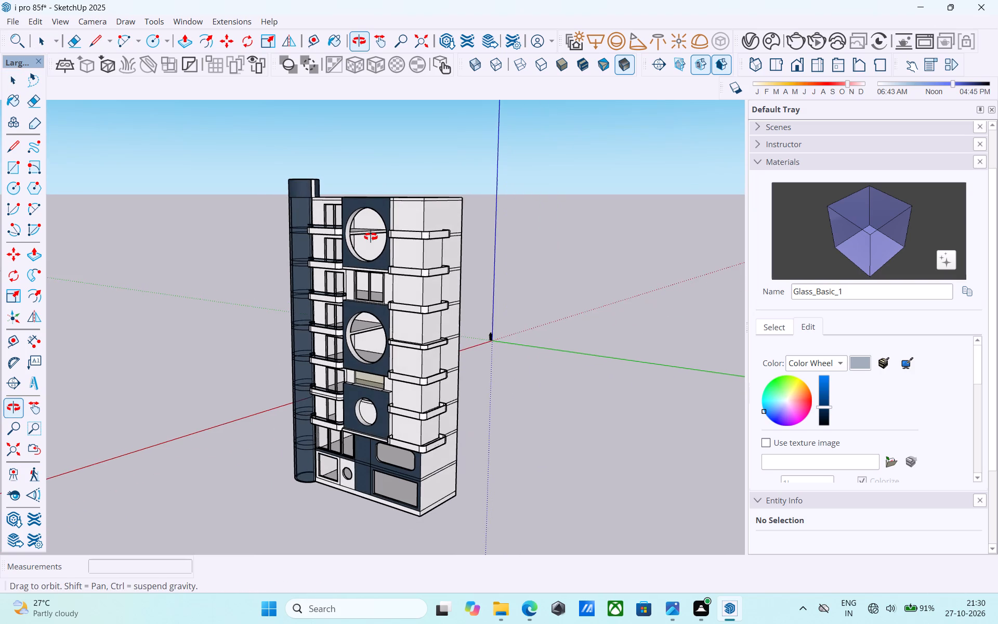
middle_drag(371, 237, 338, 293)
scroll(323, 283, up, 3)
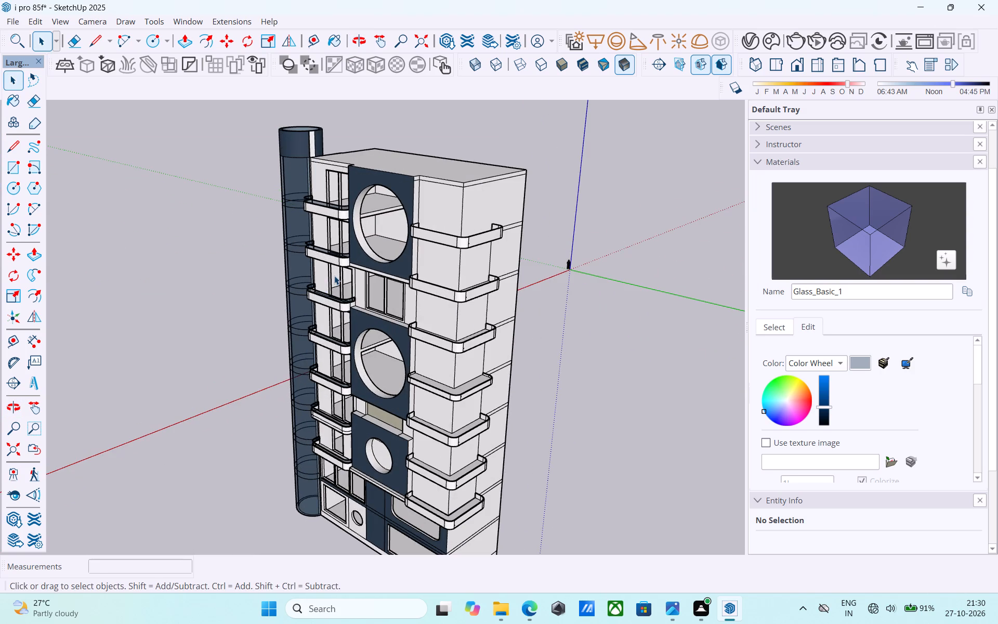
middle_drag(334, 275, 330, 226)
middle_drag(339, 240, 361, 242)
scroll(361, 242, down, 1)
middle_drag(361, 242, 371, 247)
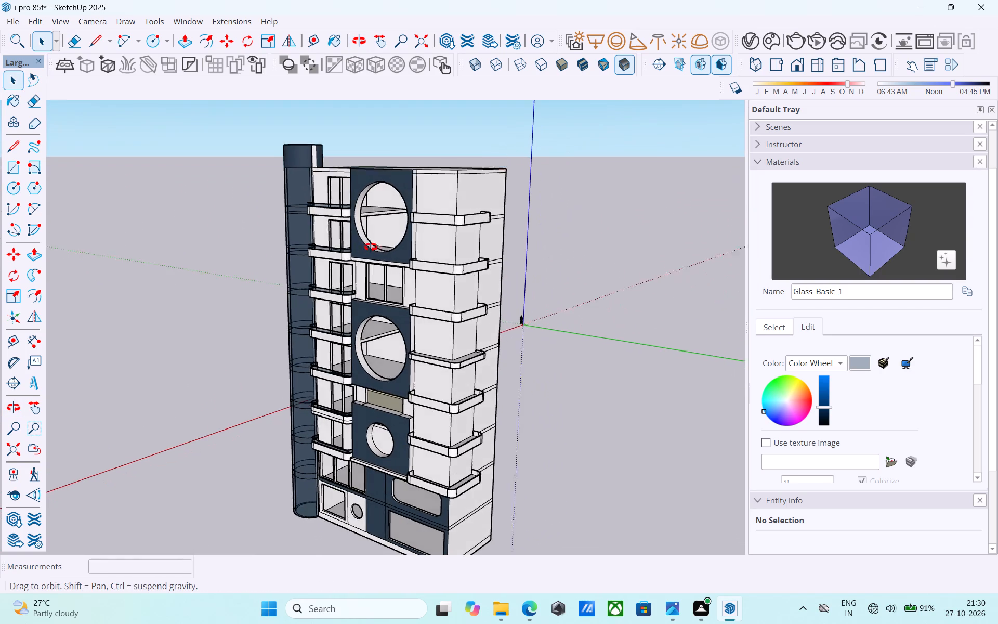
middle_drag(371, 247, 482, 272)
middle_drag(390, 268, 350, 267)
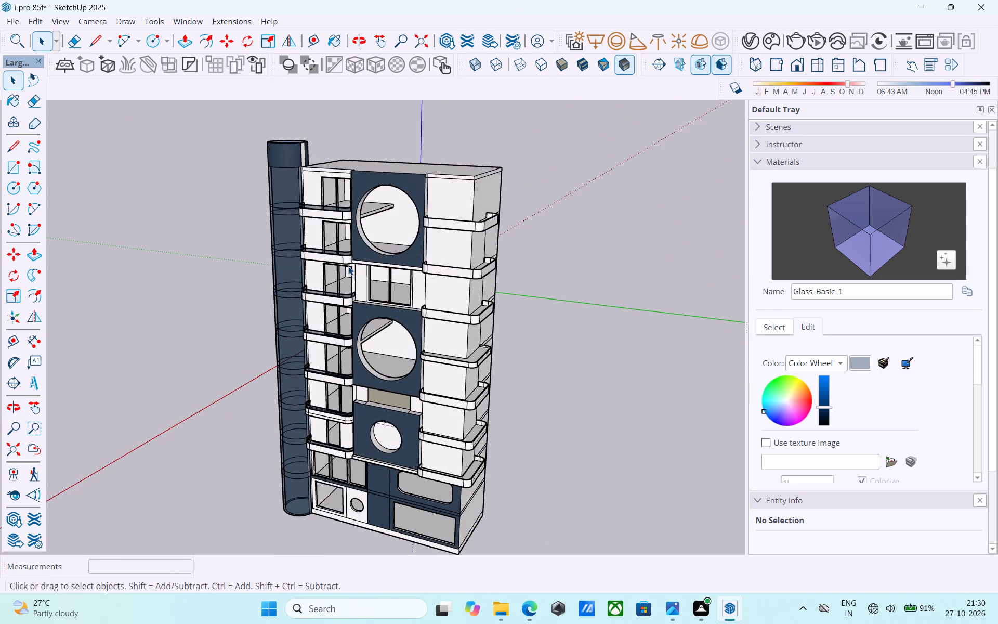
middle_drag(348, 266, 471, 232)
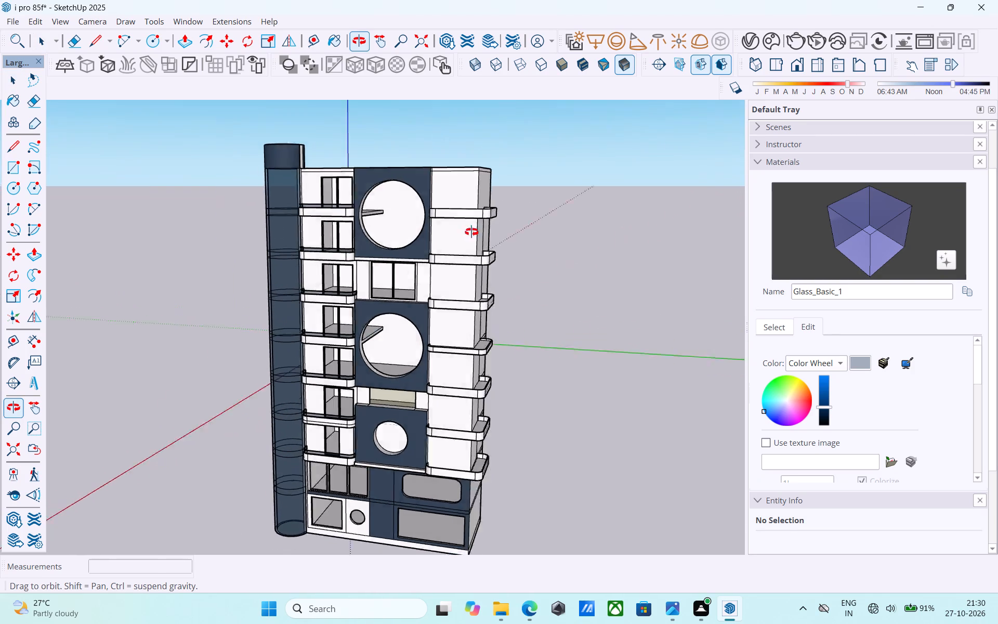
middle_drag(471, 232, 621, 230)
middle_drag(424, 287, 411, 262)
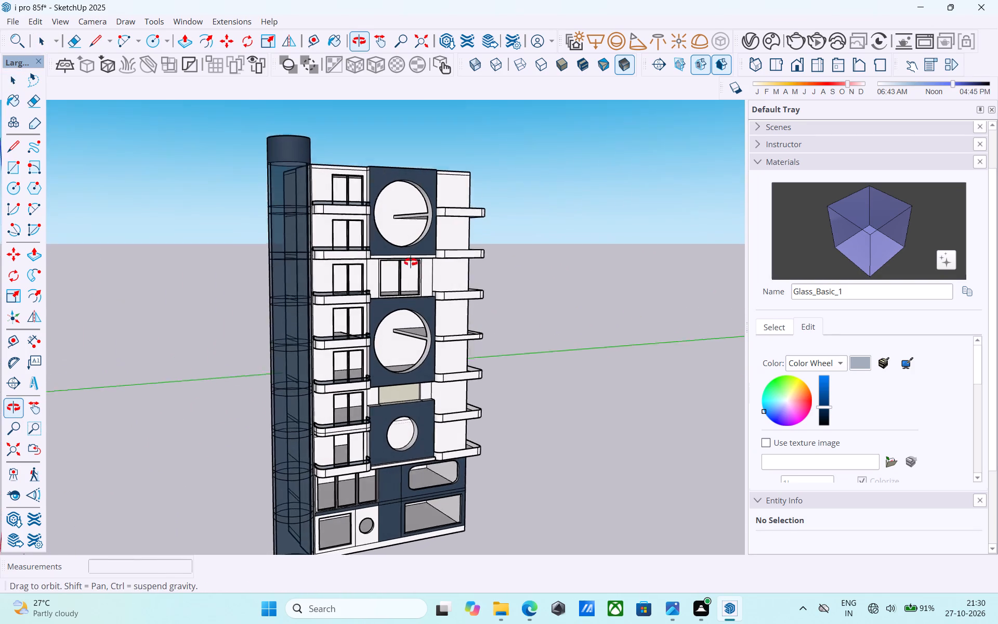
middle_drag(411, 262, 353, 254)
scroll(353, 254, down, 2)
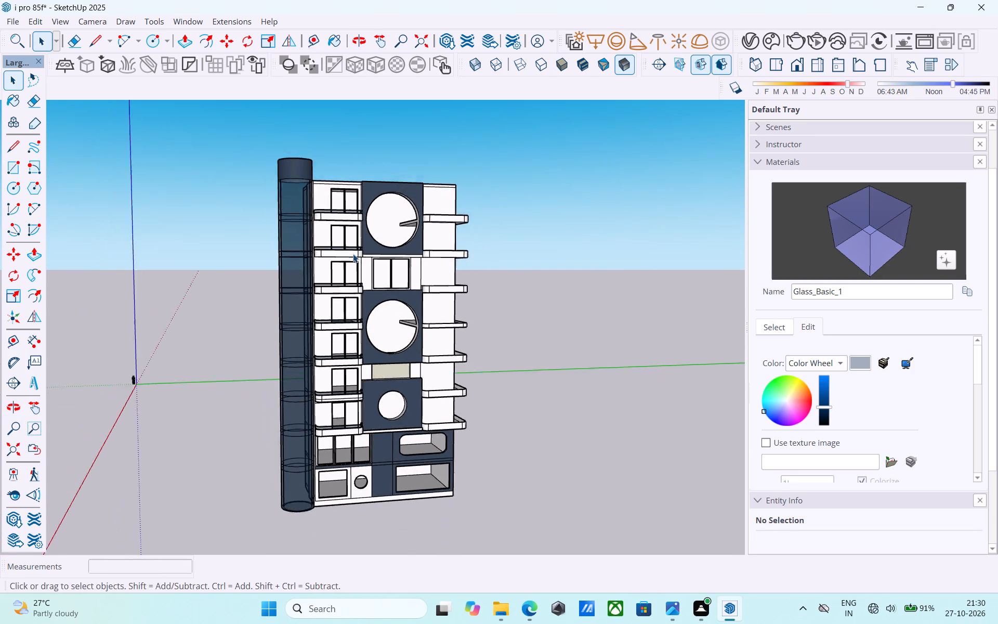
scroll(353, 254, down, 2)
middle_drag(353, 254, 354, 310)
scroll(313, 271, up, 4)
middle_drag(327, 238, 330, 324)
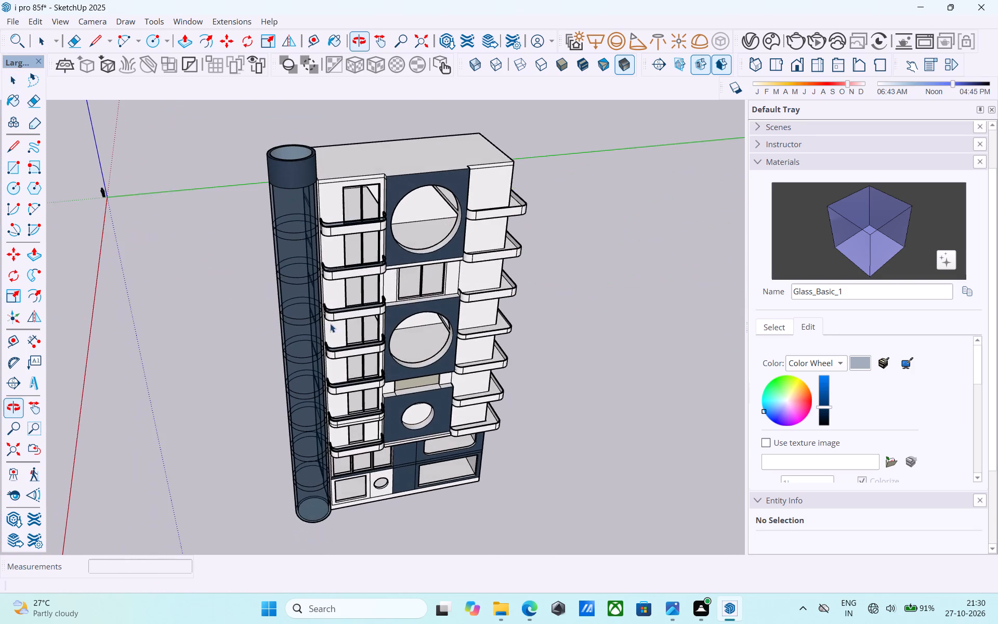
scroll(416, 244, up, 3)
middle_drag(524, 238, 475, 150)
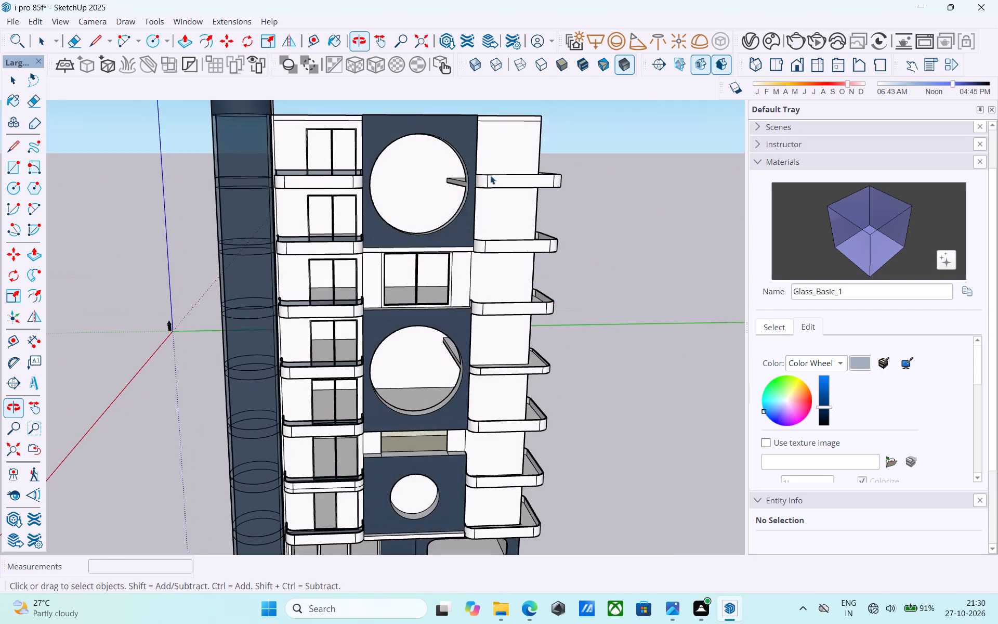
middle_drag(501, 207, 361, 204)
scroll(361, 202, down, 3)
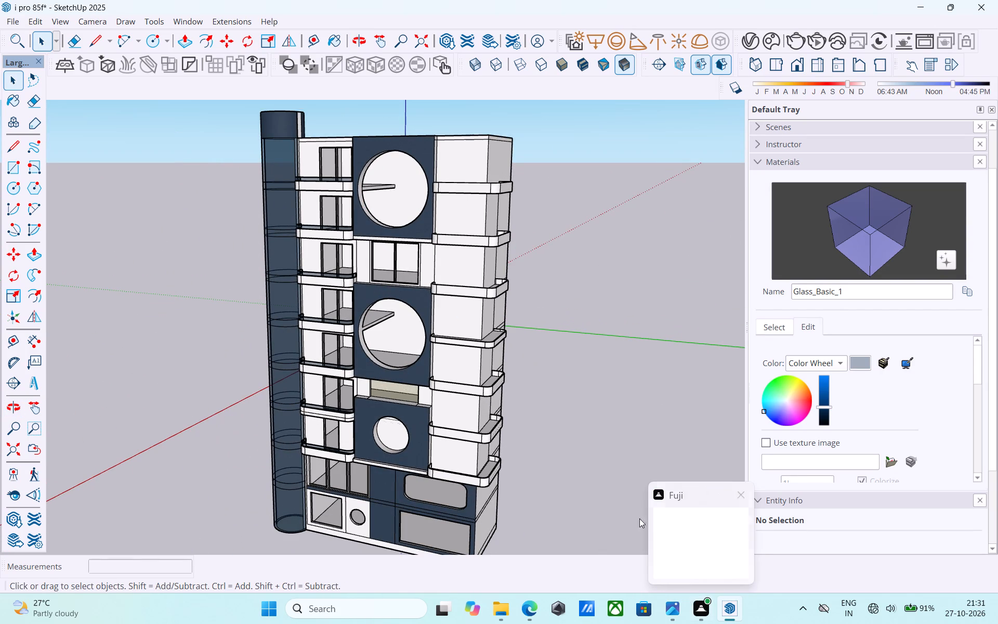
scroll(576, 404, down, 4)
middle_drag(575, 401, 597, 369)
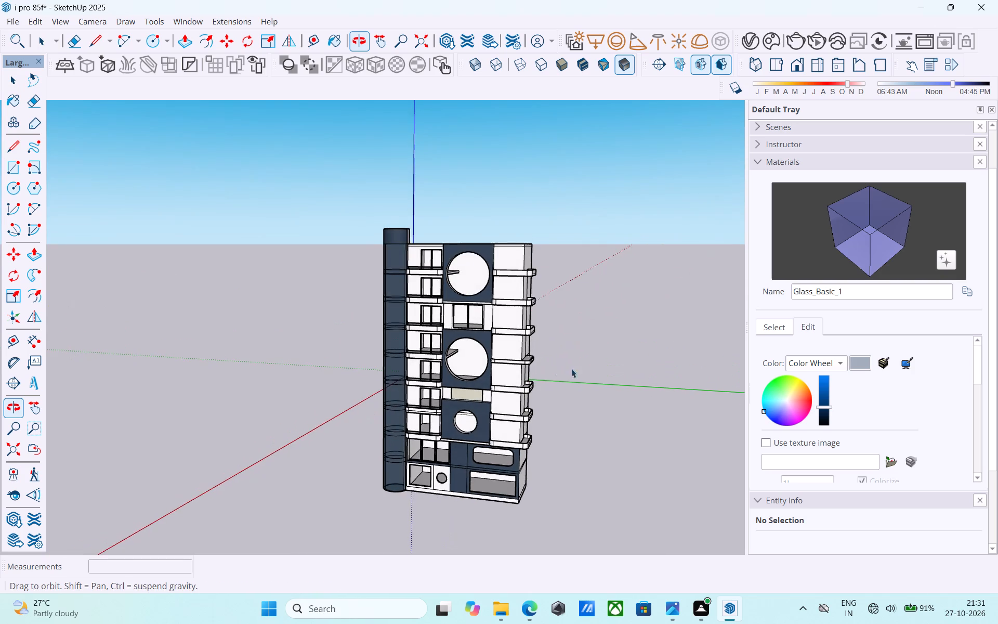
scroll(536, 366, up, 4)
middle_drag(512, 366, 507, 447)
middle_drag(551, 375, 523, 444)
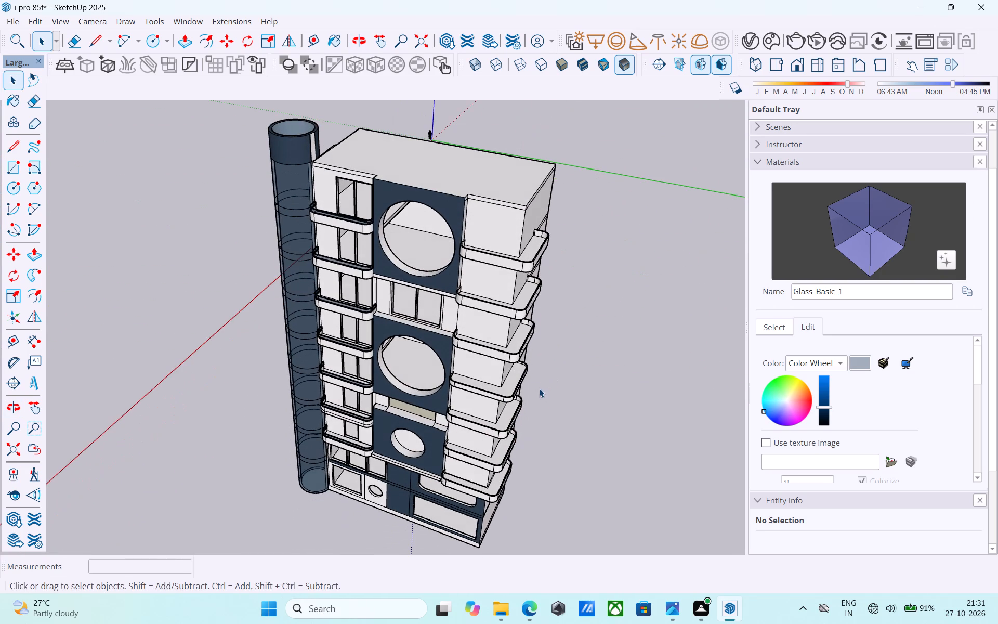
scroll(509, 350, up, 1)
scroll(489, 304, down, 5)
middle_drag(510, 354, 527, 289)
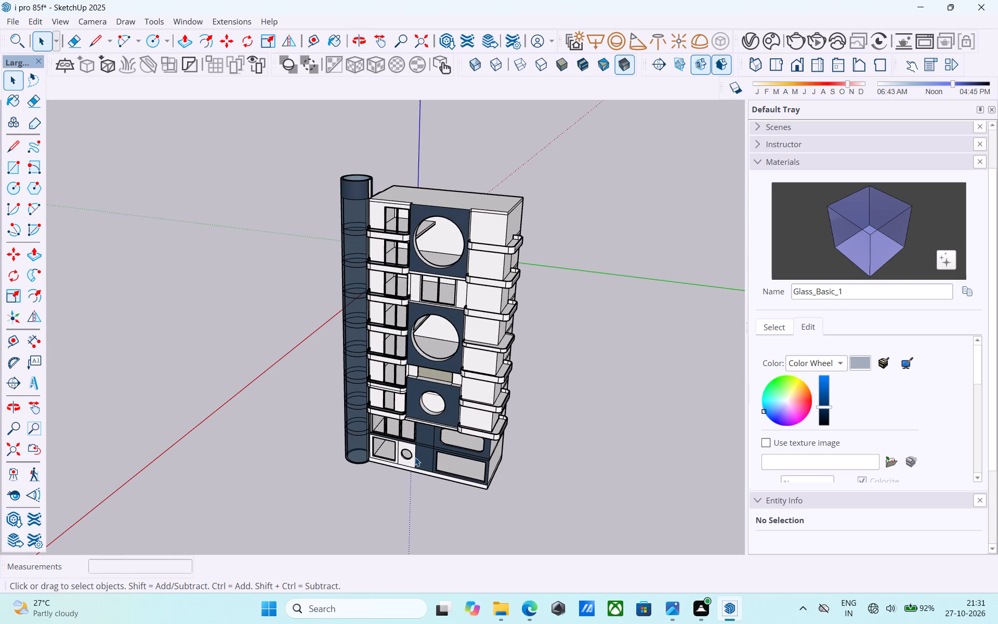
Examine the tower's front from a low angle, including the rounded opening and windows of the lower storeys.
middle_drag(429, 443, 461, 311)
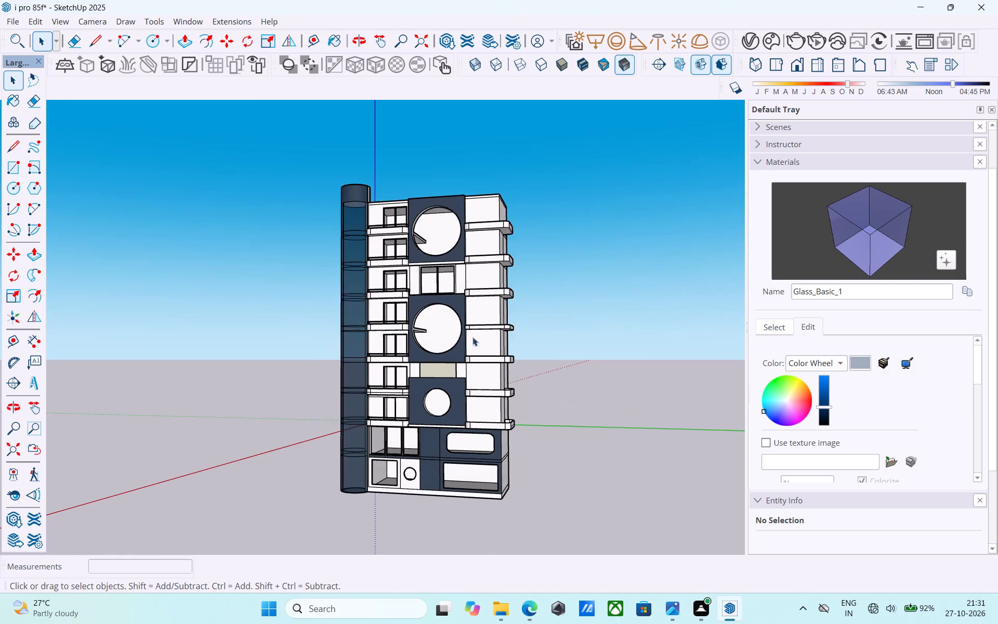
scroll(474, 437, up, 4)
middle_drag(475, 448, 477, 433)
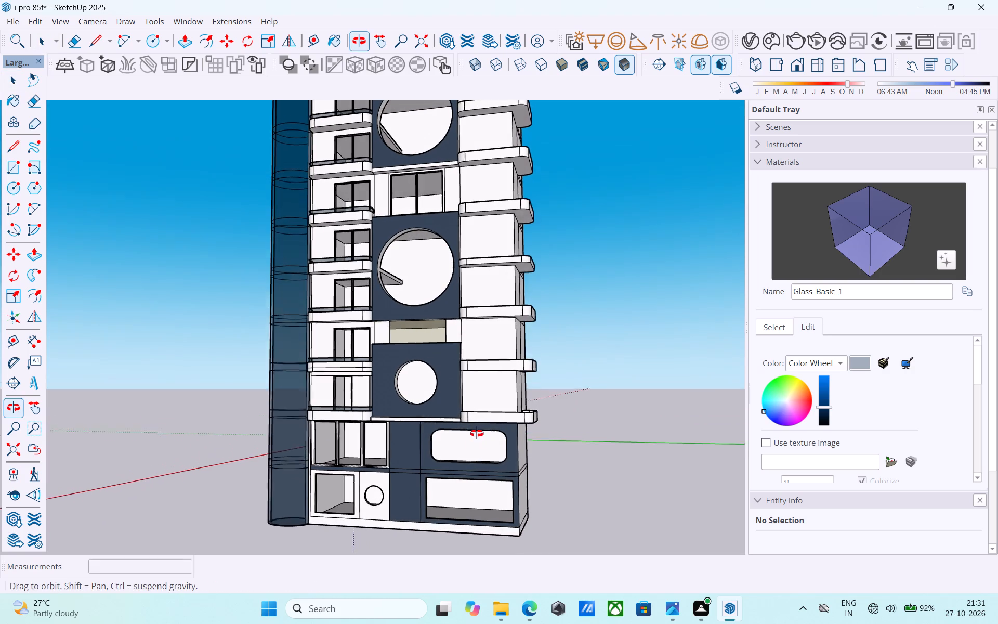
middle_drag(477, 433, 477, 431)
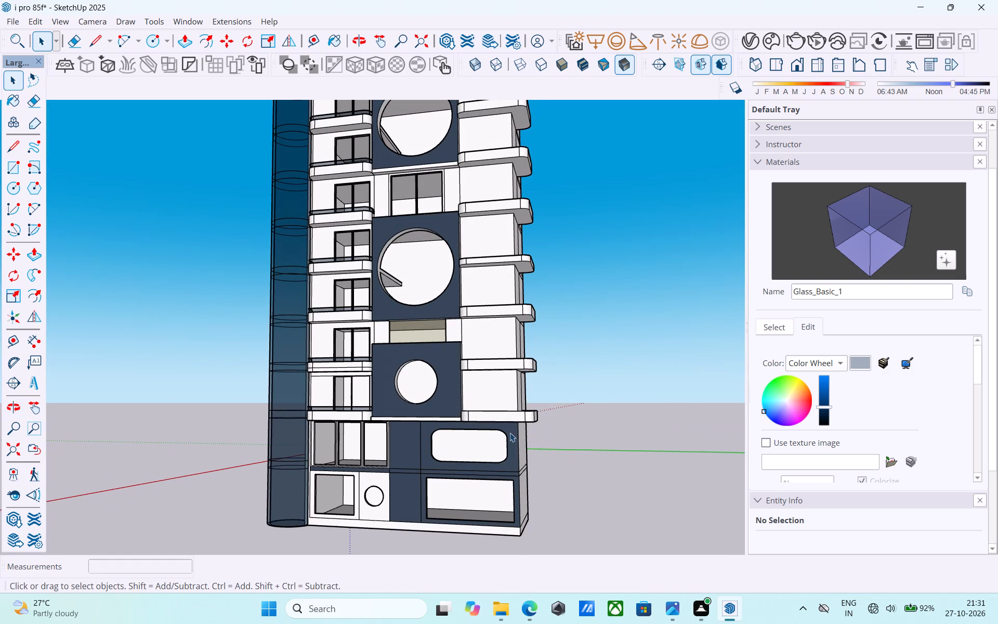
scroll(453, 437, down, 4)
middle_drag(453, 437, 460, 434)
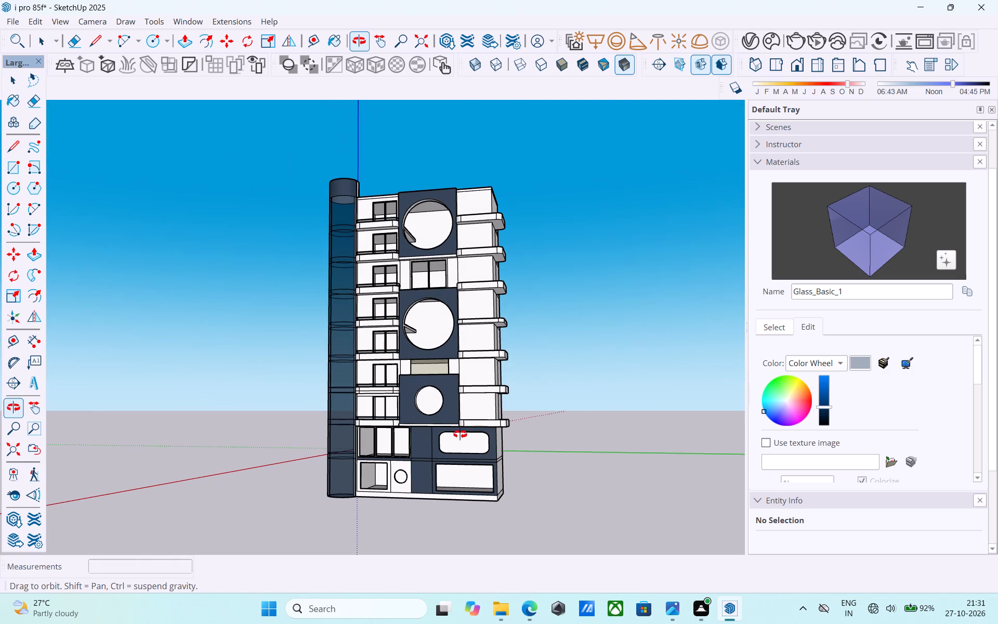
middle_drag(460, 434, 461, 434)
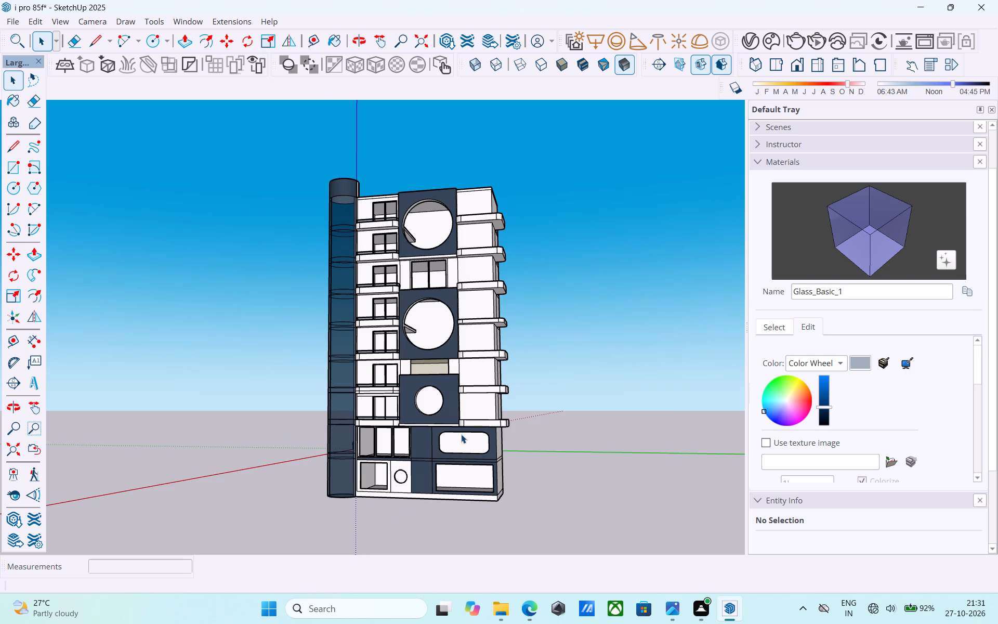
scroll(461, 434, up, 1)
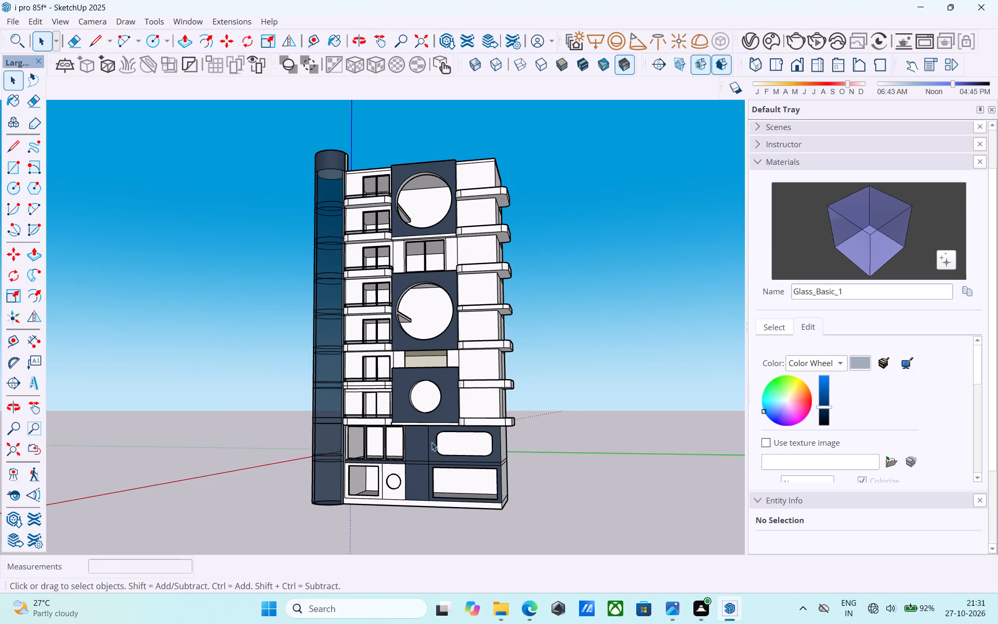
scroll(431, 442, up, 11)
middle_drag(438, 437, 455, 441)
scroll(455, 442, up, 8)
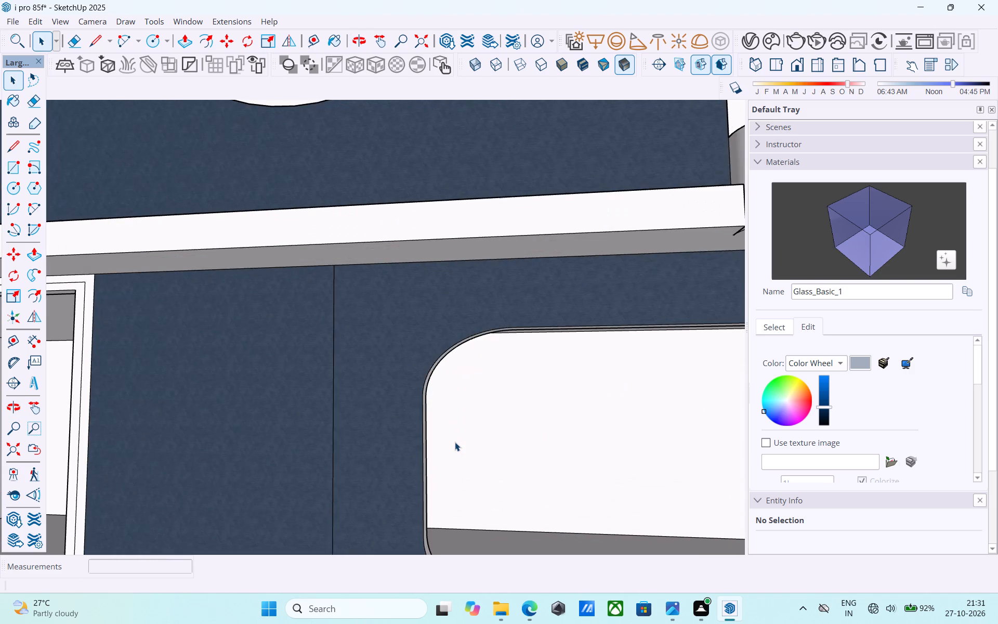
scroll(455, 442, down, 3)
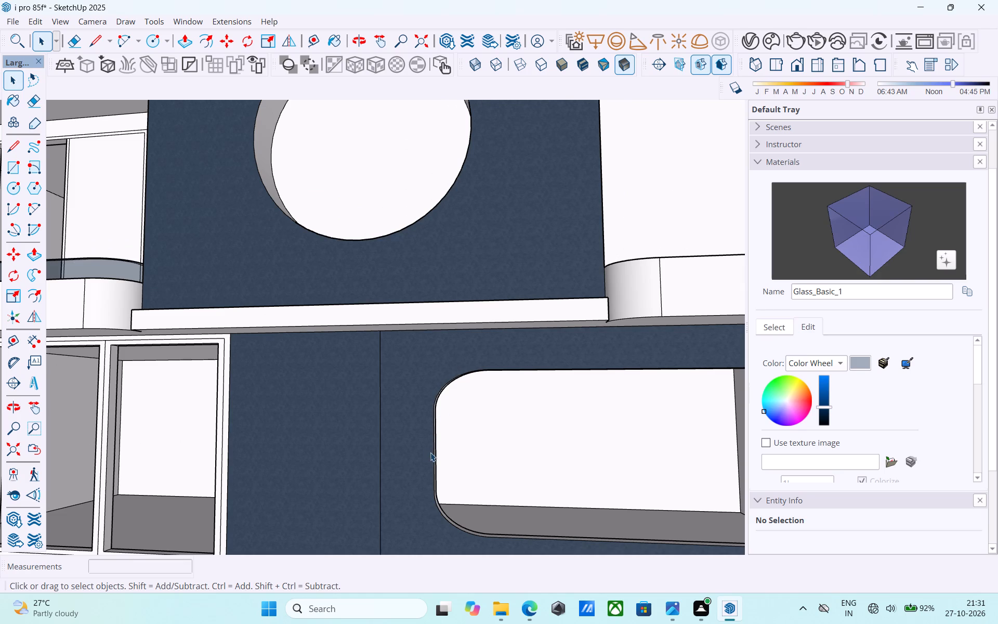
scroll(387, 451, down, 5)
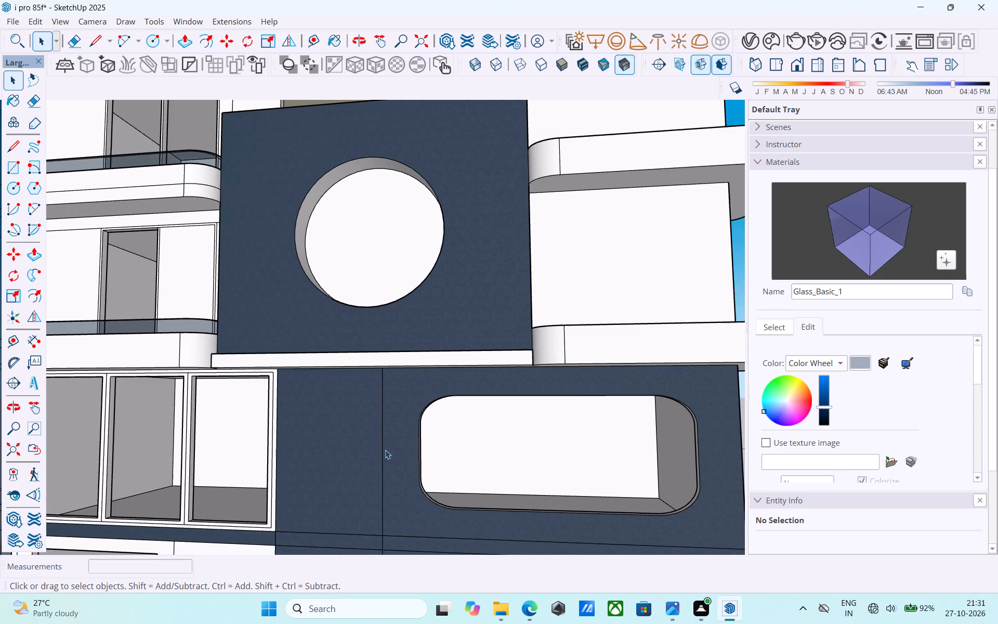
scroll(460, 416, down, 10)
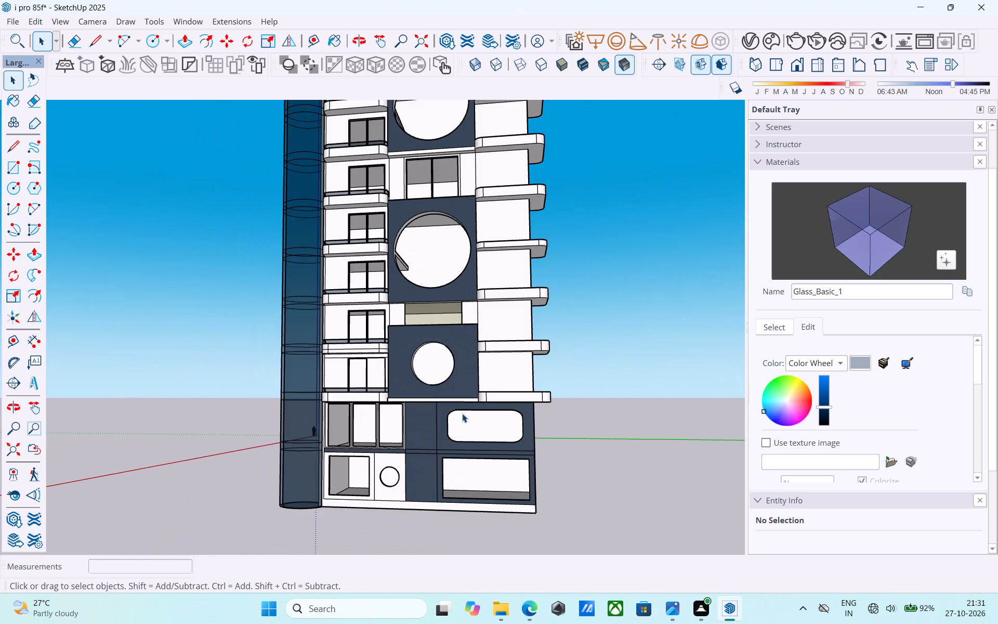
scroll(462, 413, down, 9)
middle_drag(462, 413, 467, 336)
scroll(429, 361, up, 5)
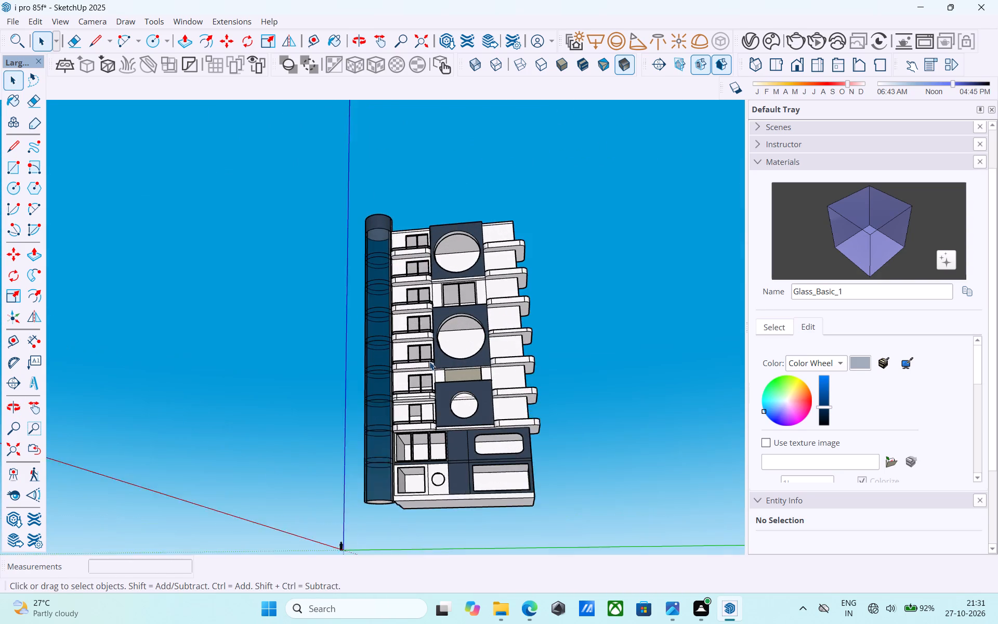
Render the whole tower from a front view in V-Ray, inspect the rendered image enlarged, and close it.
scroll(429, 365, up, 1)
middle_drag(429, 365, 436, 396)
middle_drag(436, 396, 360, 437)
scroll(528, 394, down, 3)
middle_click(386, 403)
scroll(363, 395, up, 2)
middle_click(369, 393)
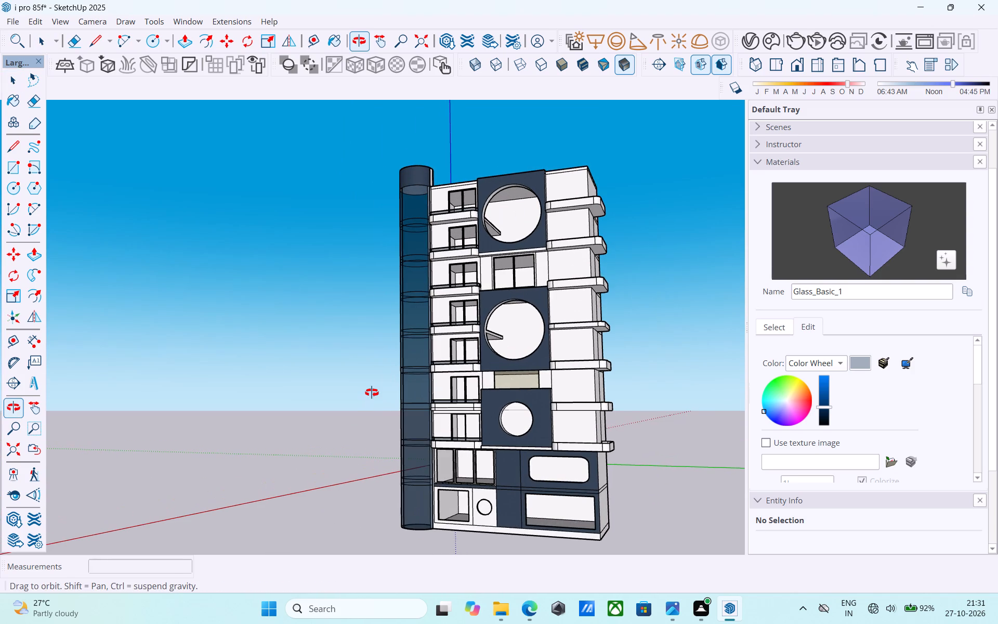
middle_drag(390, 381, 412, 385)
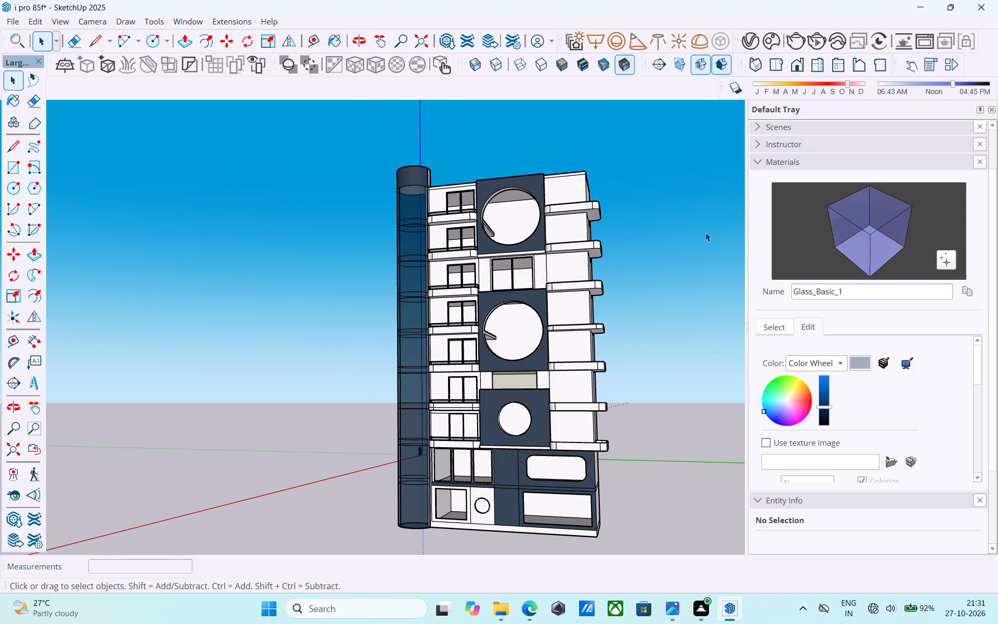
click(787, 35)
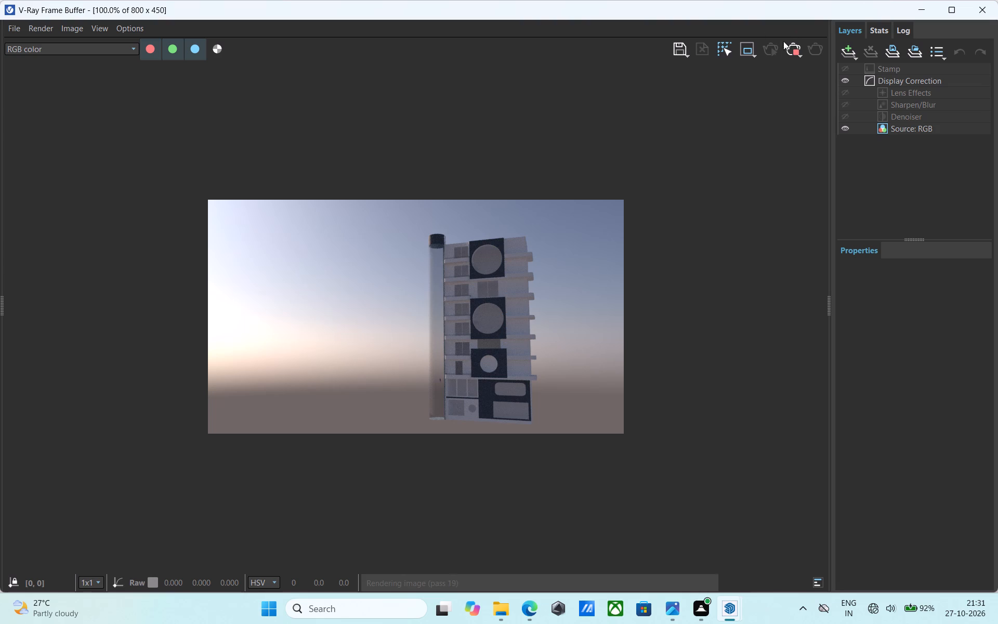
scroll(511, 291, up, 2)
scroll(511, 291, down, 1)
middle_drag(511, 291, 506, 301)
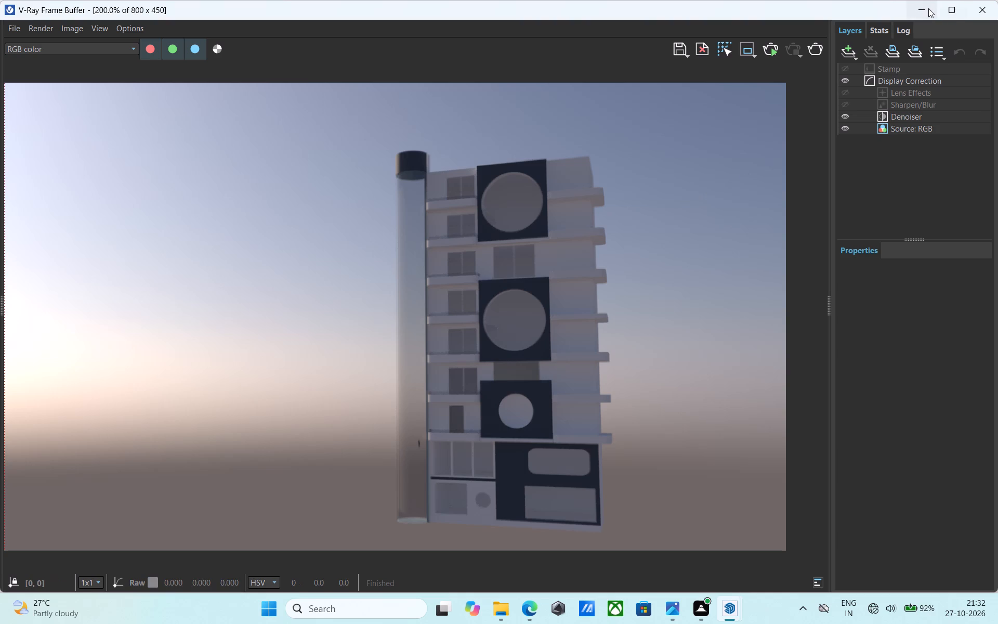
click(983, 10)
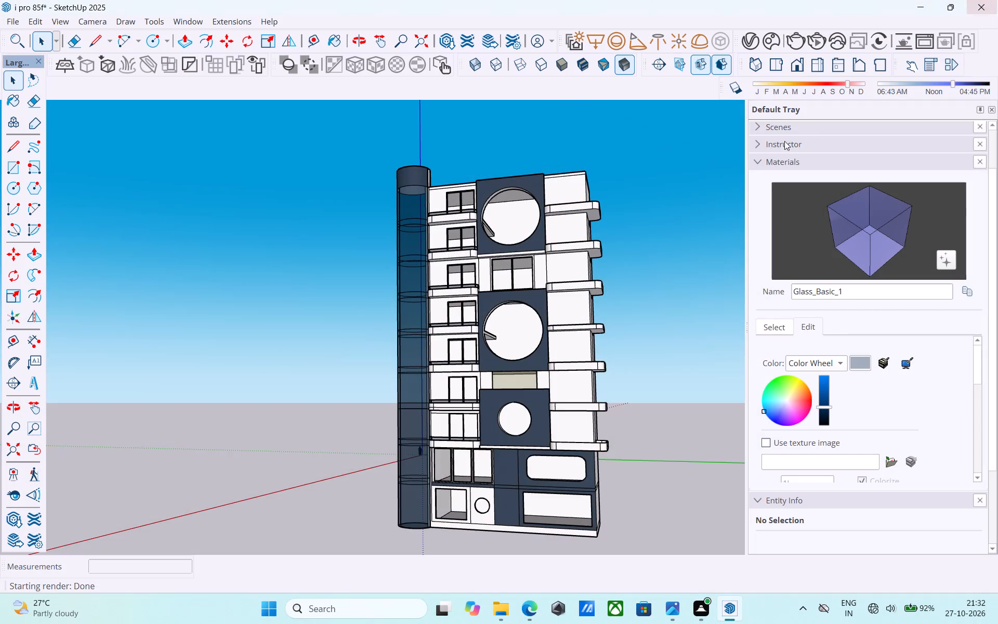
Make a group from the top rim face of the uppermost rounded balcony beside the circular openings.
scroll(738, 150, down, 2)
middle_drag(726, 155, 625, 440)
middle_drag(640, 385, 535, 343)
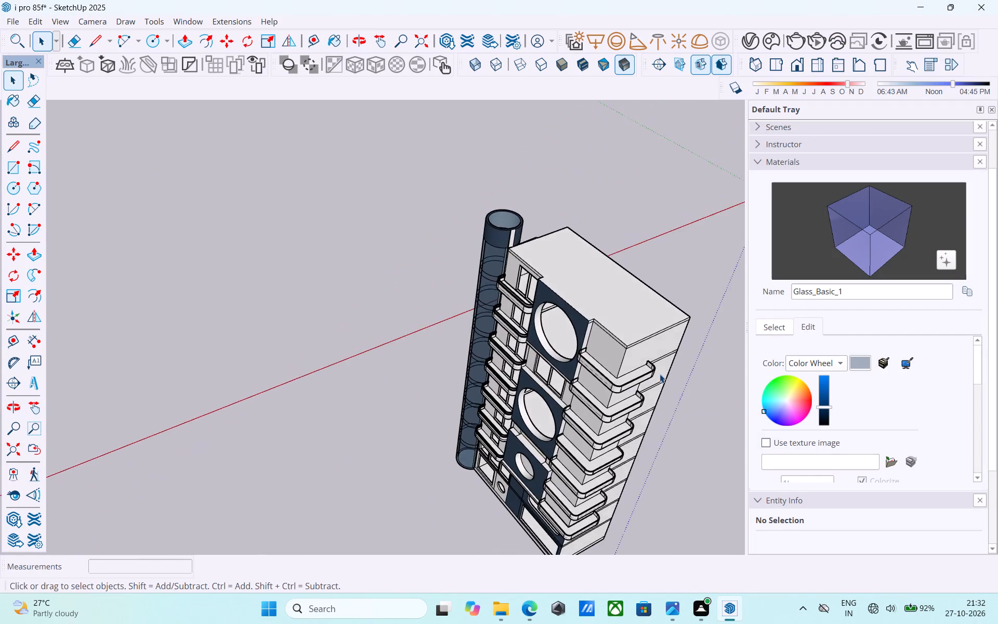
scroll(668, 386, up, 3)
scroll(570, 395, up, 7)
middle_drag(558, 386, 540, 378)
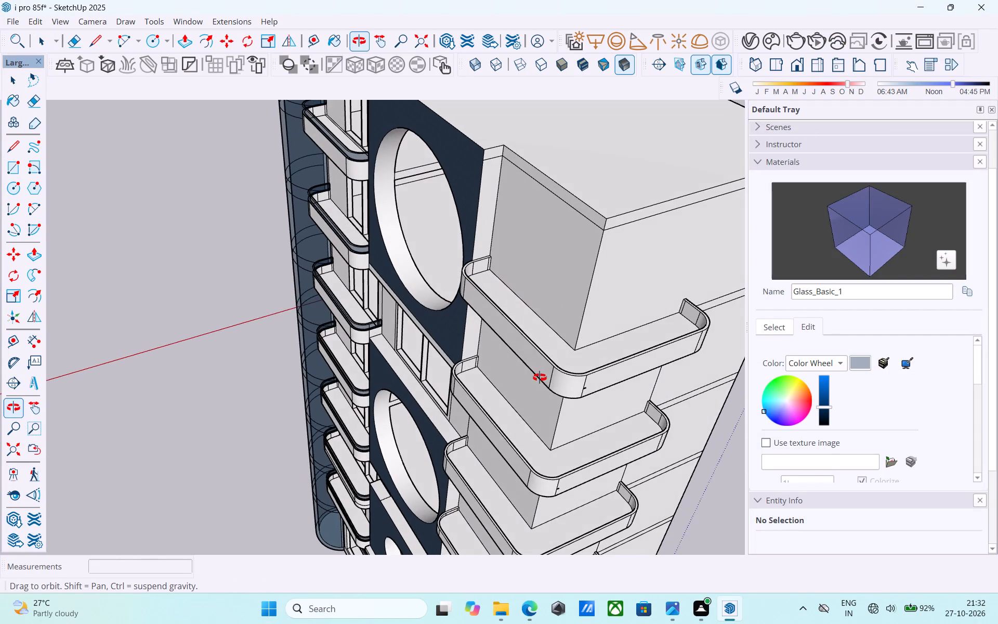
middle_drag(540, 378, 539, 397)
scroll(546, 385, up, 7)
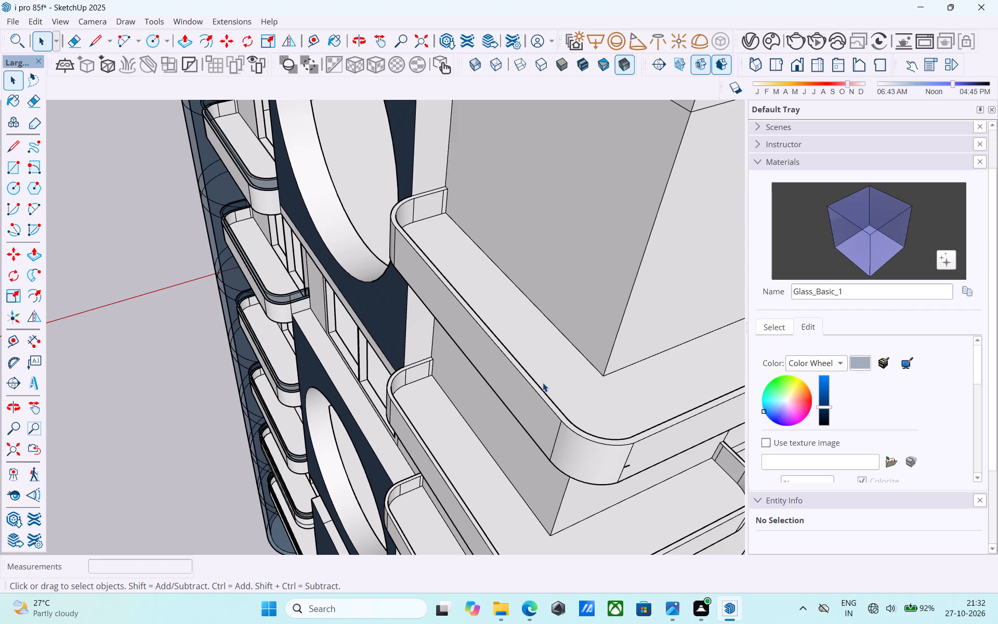
middle_drag(543, 383, 537, 388)
scroll(527, 393, up, 4)
click(527, 392)
right_click(527, 392)
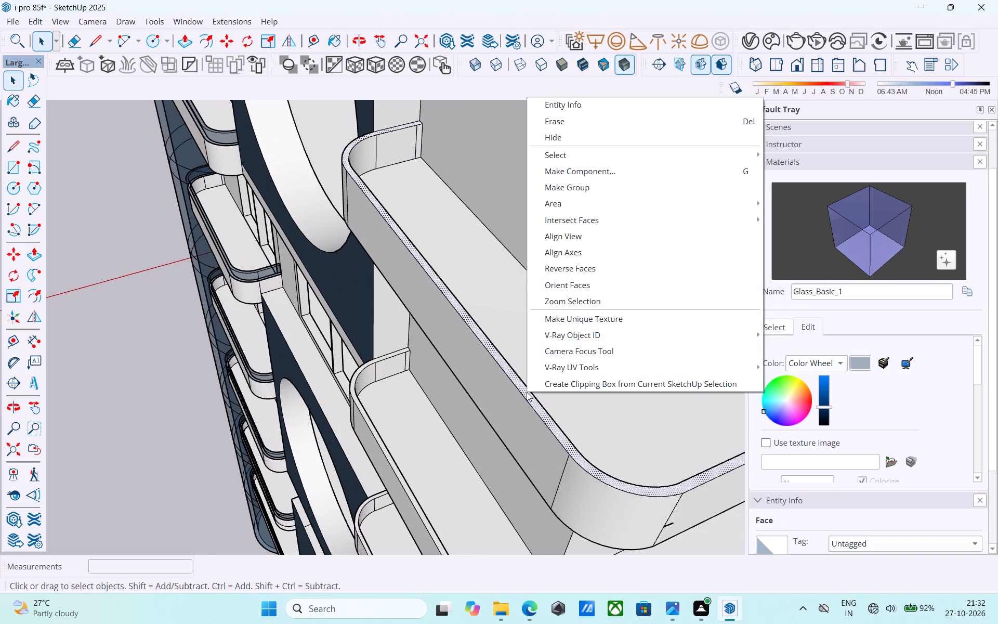
click(585, 185)
Open the rim group for editing and extrude its face 1' upward with Push/Pull.
scroll(349, 239, down, 14)
scroll(376, 284, up, 6)
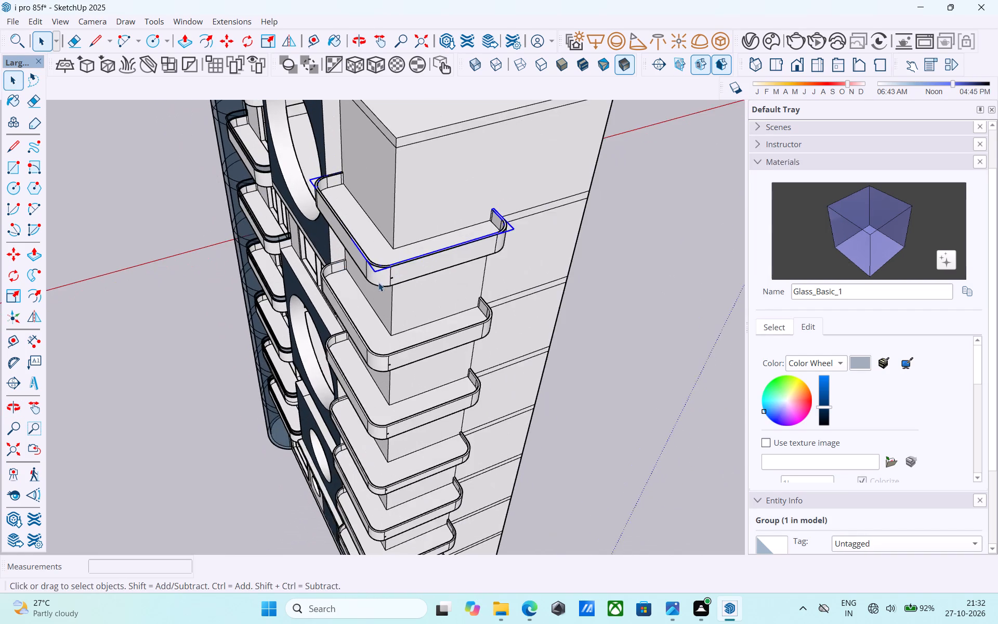
scroll(378, 282, up, 13)
click(379, 244)
scroll(379, 244, up, 4)
double_click(379, 244)
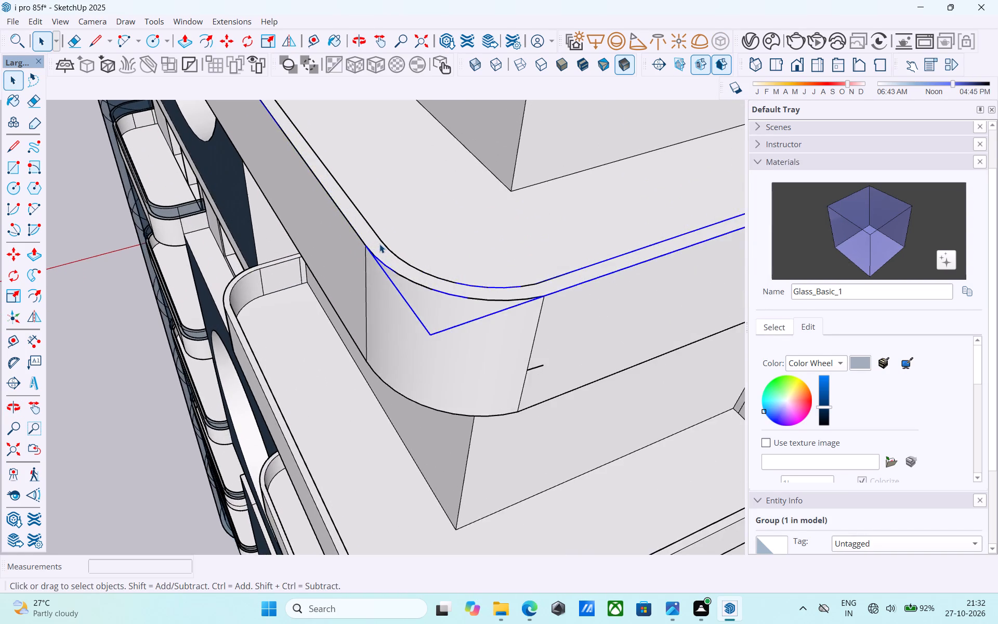
scroll(379, 244, up, 3)
click(379, 244)
key(p)
click(379, 244)
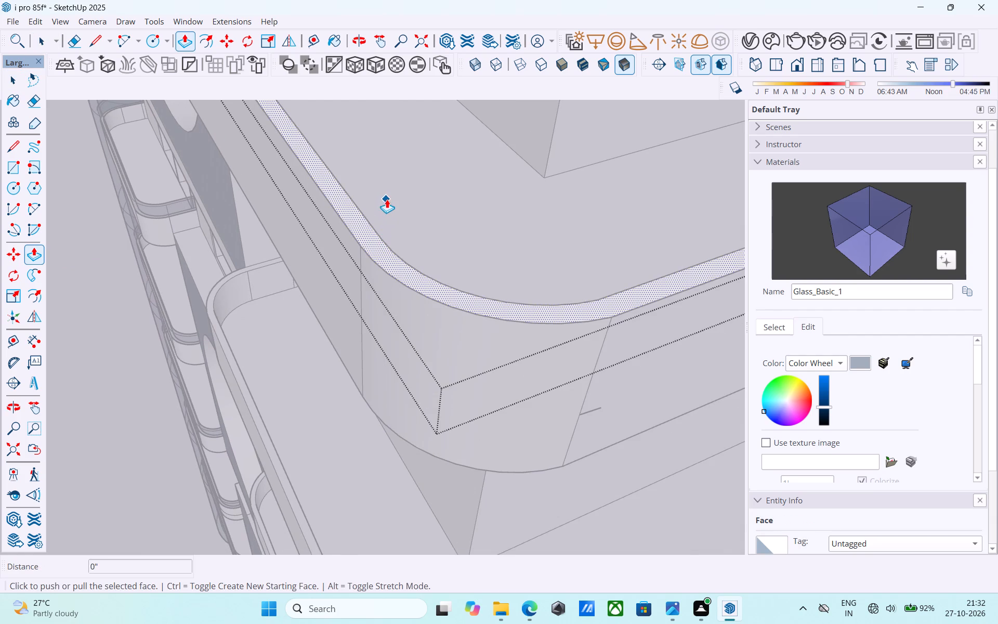
click(361, 263)
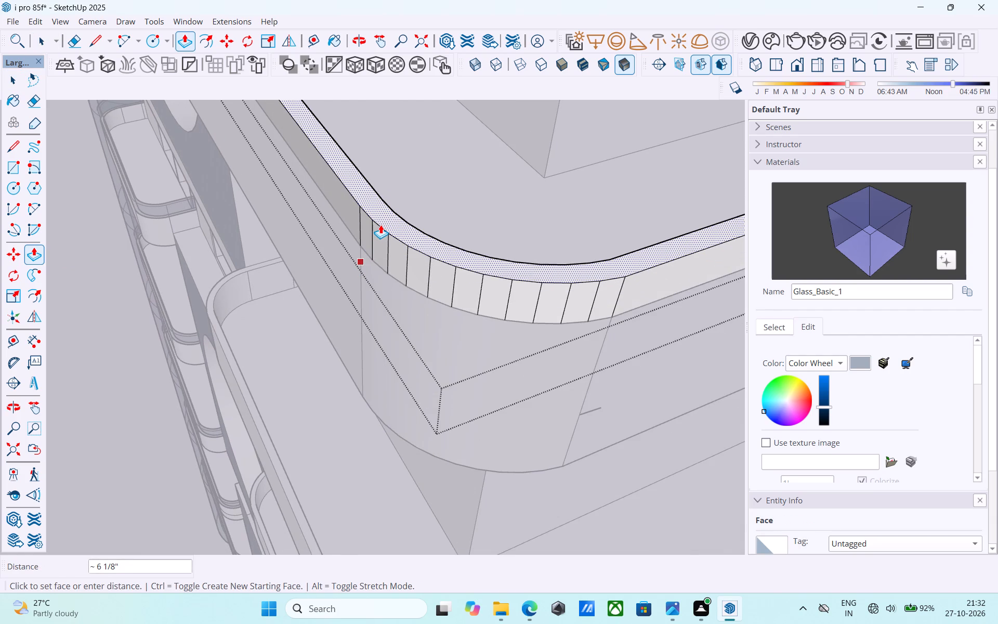
text(1')
key(Return)
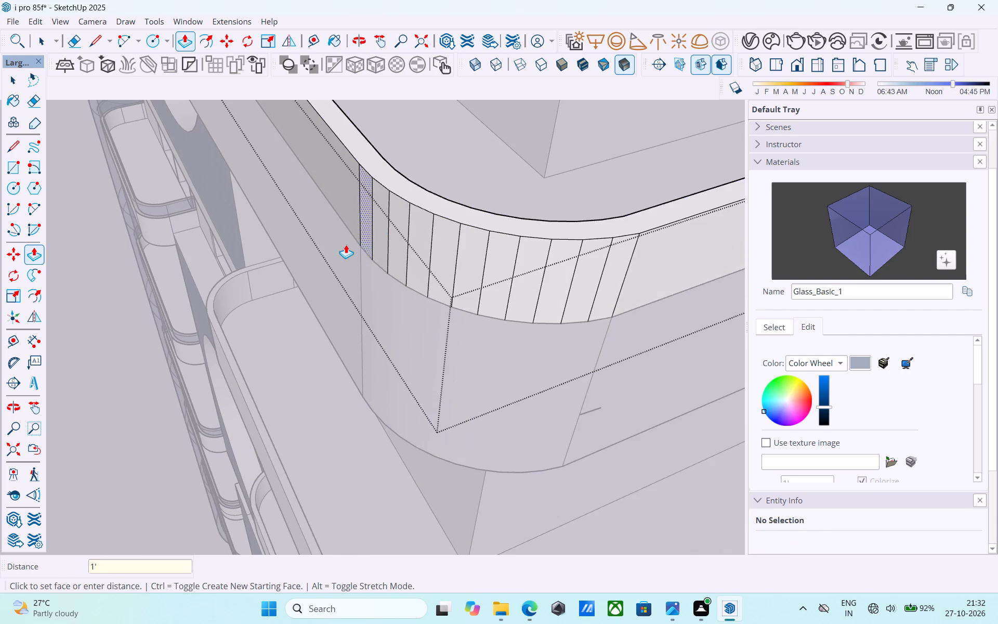
Hide the first two vertical edges on the raised rim's front rounded corner.
scroll(346, 244, down, 17)
middle_drag(456, 264, 458, 240)
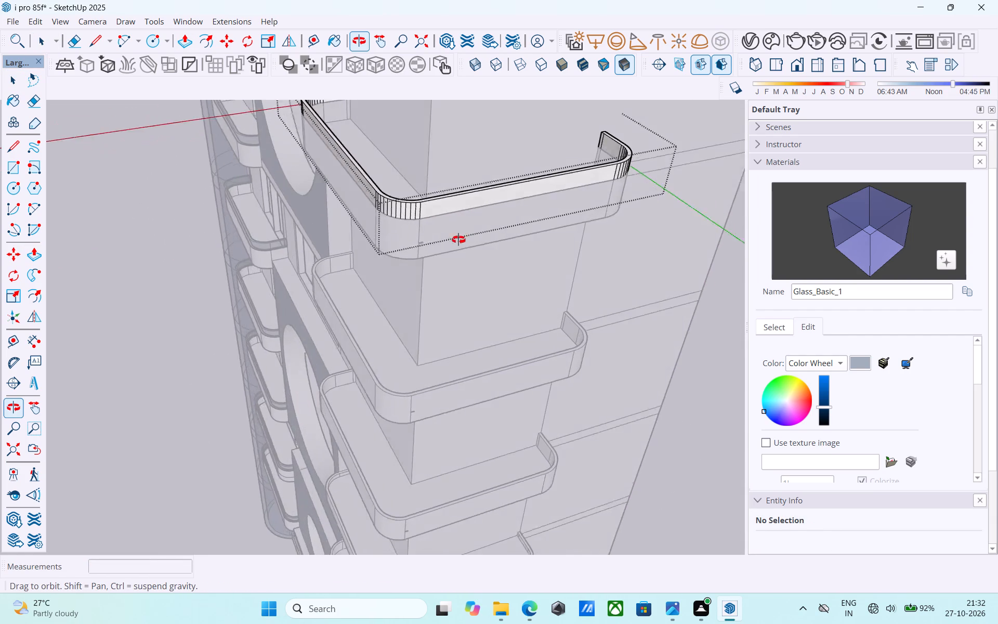
middle_drag(458, 240, 556, 280)
scroll(560, 282, down, 5)
scroll(515, 378, down, 3)
scroll(514, 384, up, 1)
scroll(513, 385, down, 2)
middle_drag(508, 402, 511, 360)
scroll(530, 250, up, 5)
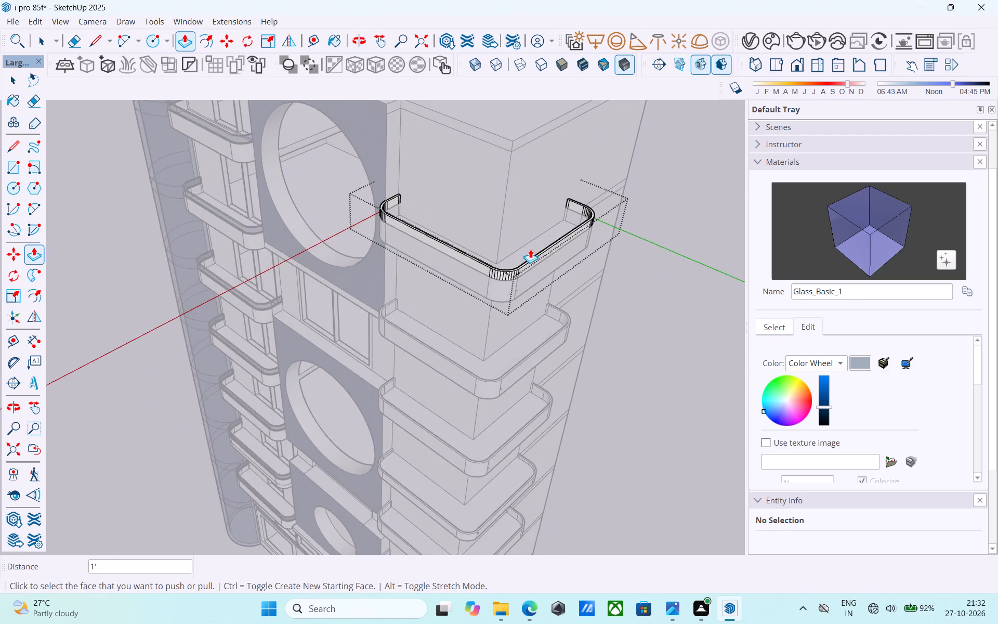
scroll(529, 249, up, 19)
key(space)
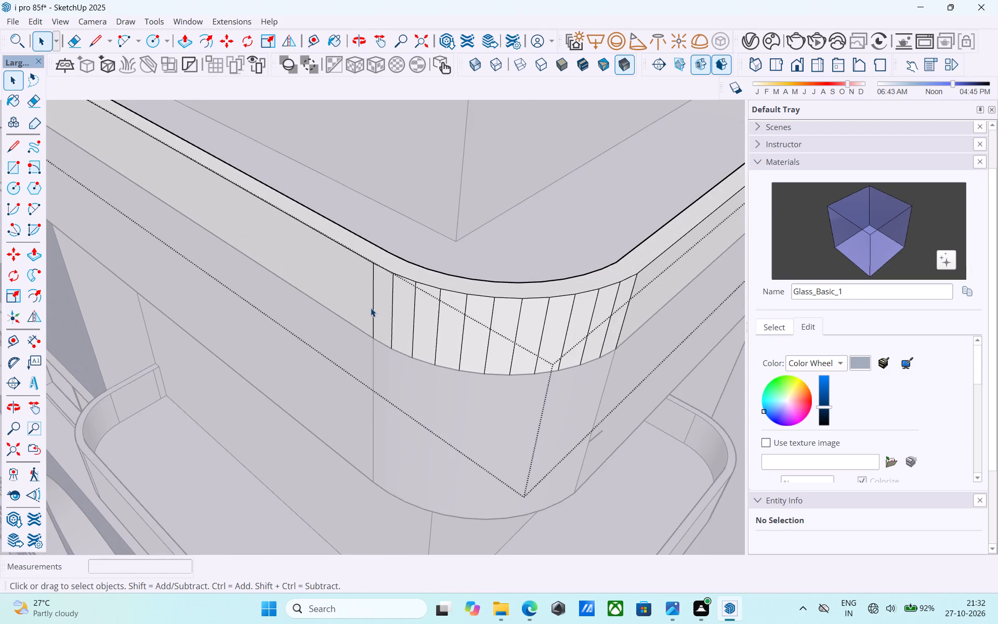
click(374, 310)
right_click(374, 310)
click(397, 350)
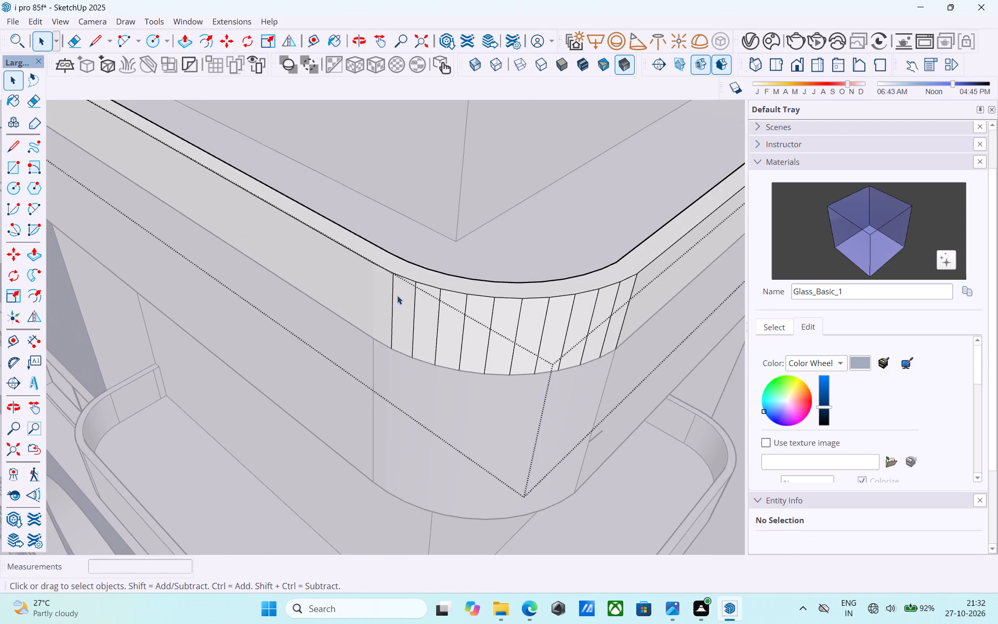
click(393, 292)
right_click(393, 292)
click(403, 326)
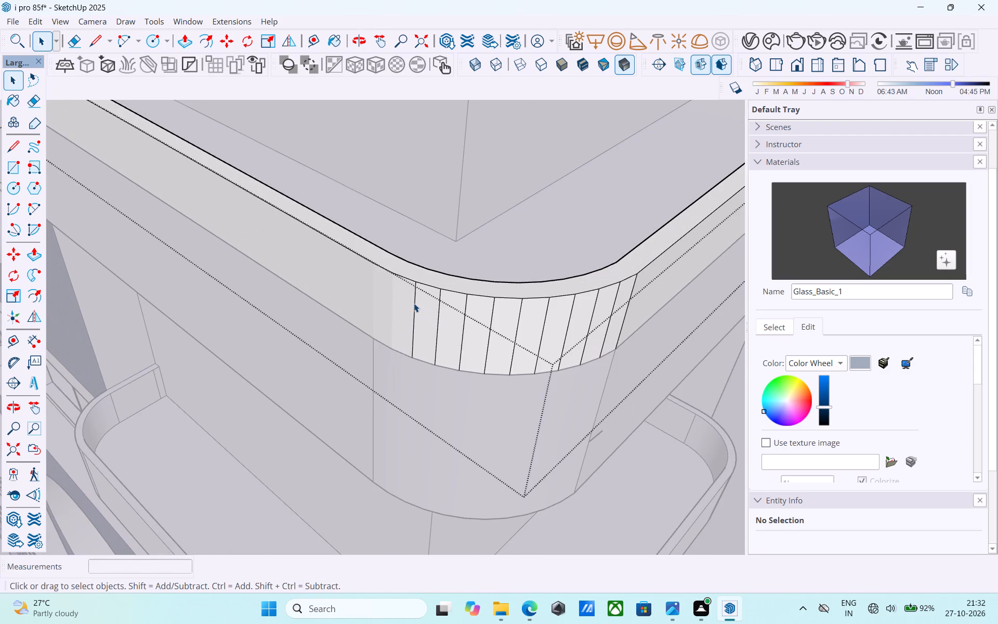
Hide the next four vertical edges along the same rounded corner of the raised rim.
click(414, 303)
right_click(414, 303)
scroll(422, 316, up, 1)
click(434, 343)
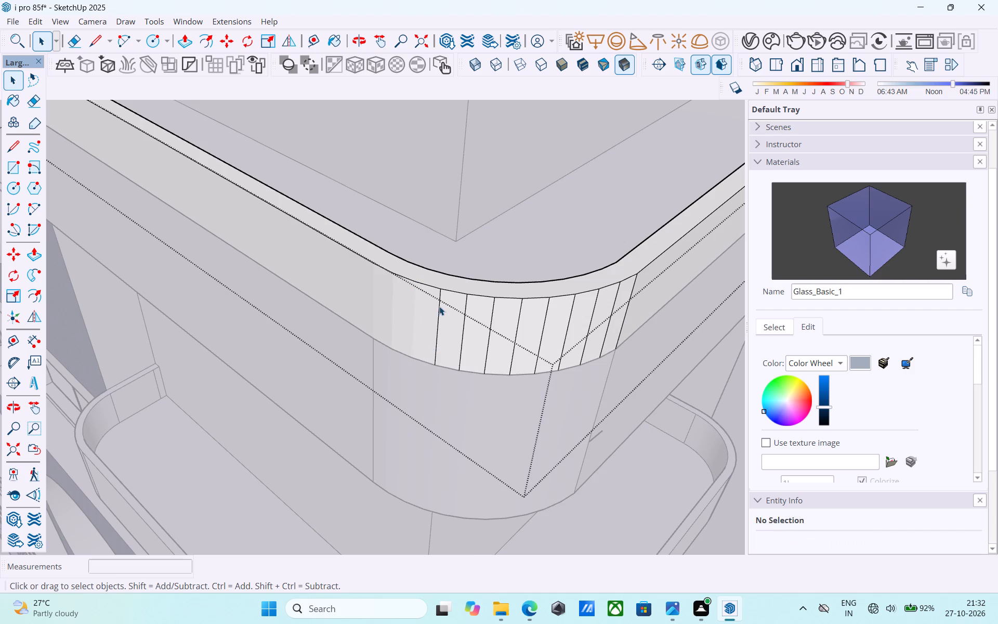
click(439, 306)
right_click(439, 306)
click(452, 340)
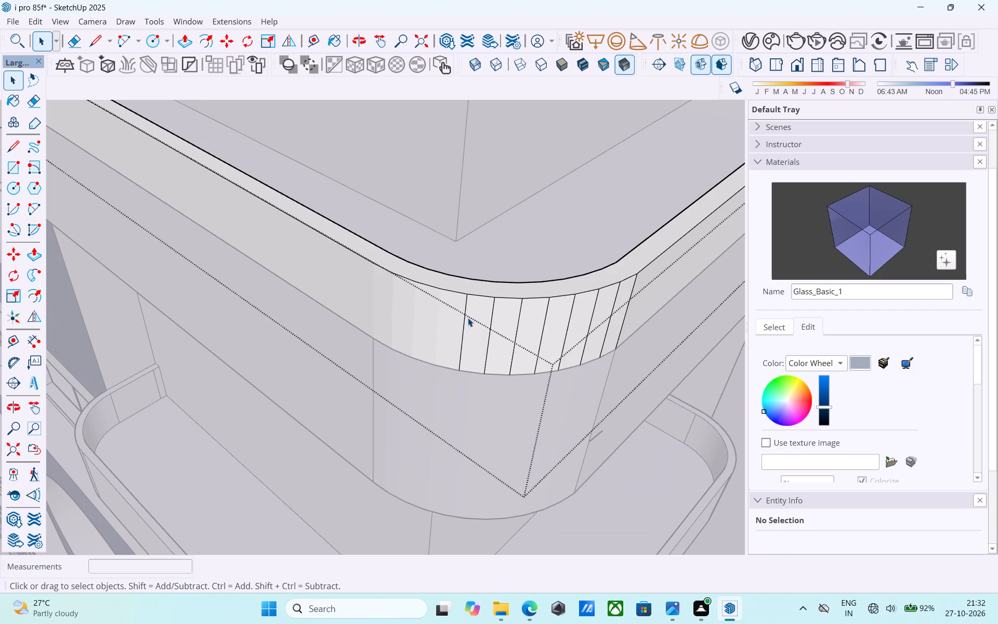
click(464, 315)
right_click(464, 315)
click(480, 350)
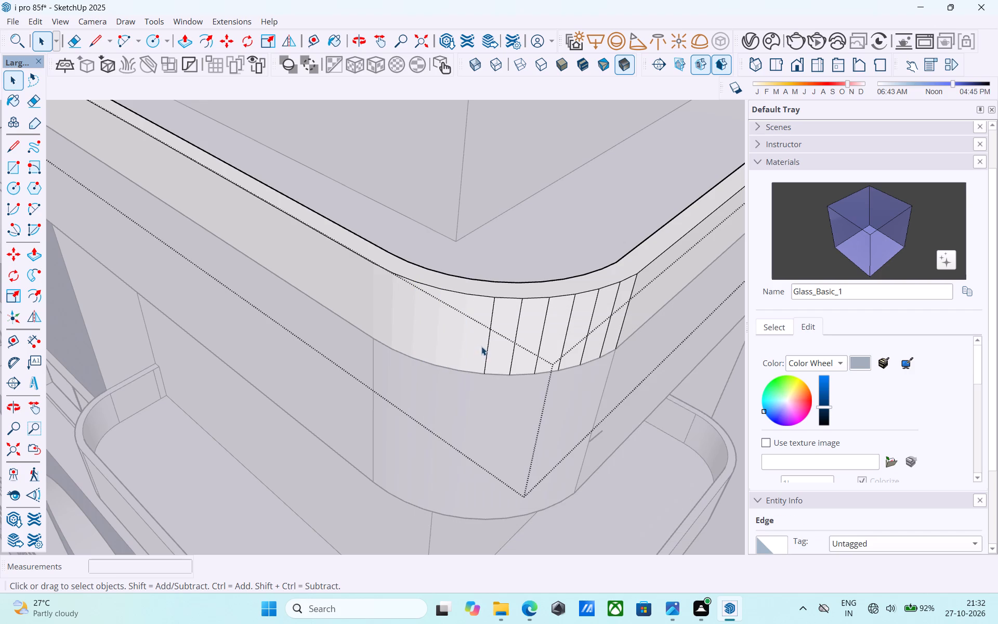
click(489, 330)
right_click(489, 330)
click(504, 364)
Hide three more consecutive vertical edges on the rim's front rounded corner, continuing toward its long straight side.
middle_drag(504, 365, 368, 370)
shift+middle_drag(478, 367, 358, 345)
scroll(353, 343, up, 5)
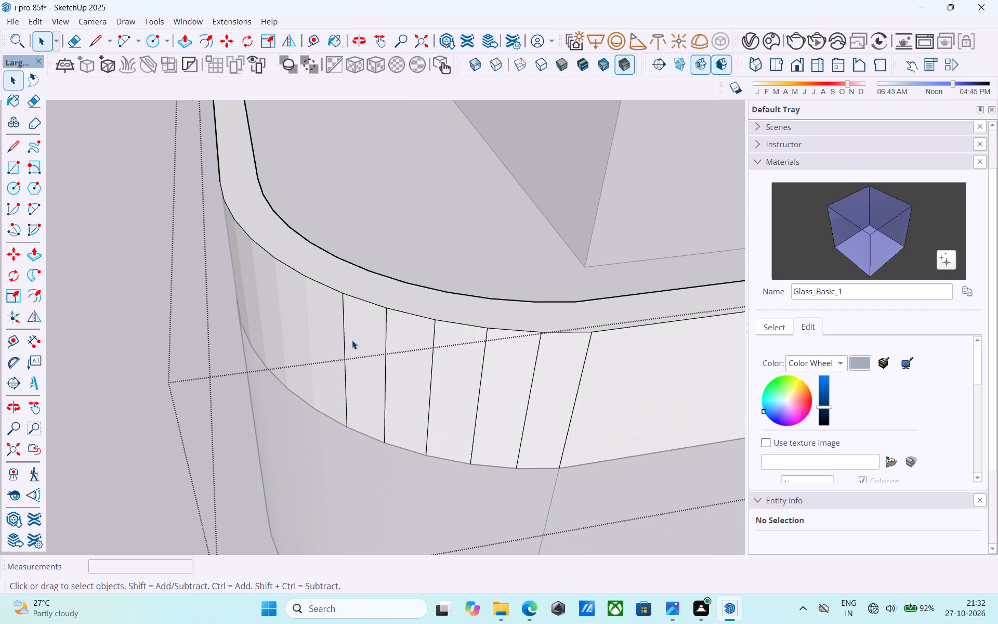
click(343, 334)
right_click(343, 333)
click(367, 374)
click(386, 355)
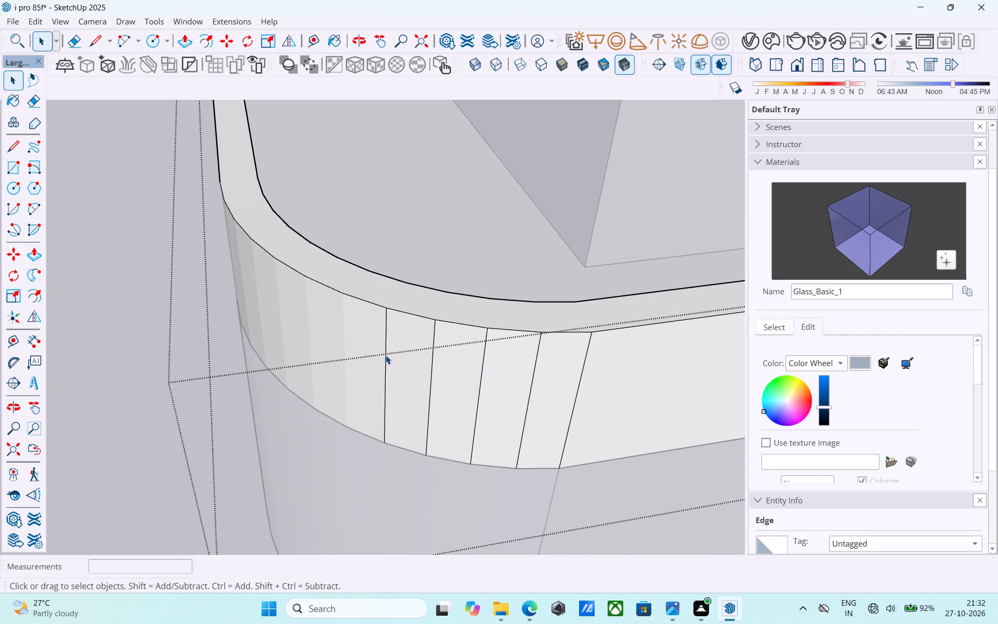
right_click(386, 355)
click(405, 400)
scroll(308, 324, down, 5)
scroll(385, 343, up, 8)
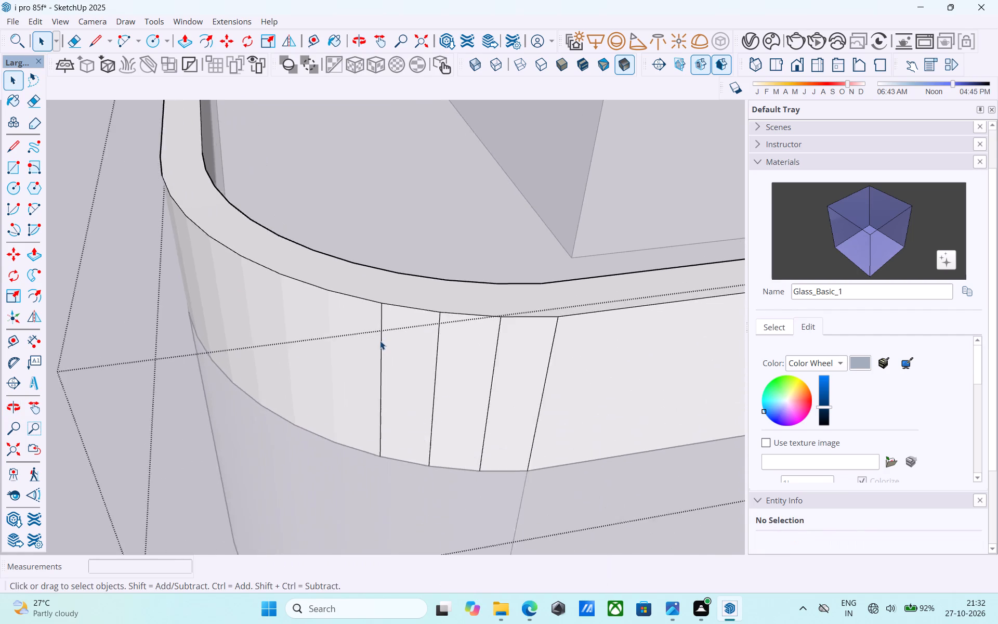
click(379, 340)
right_click(379, 340)
click(384, 347)
right_click(382, 347)
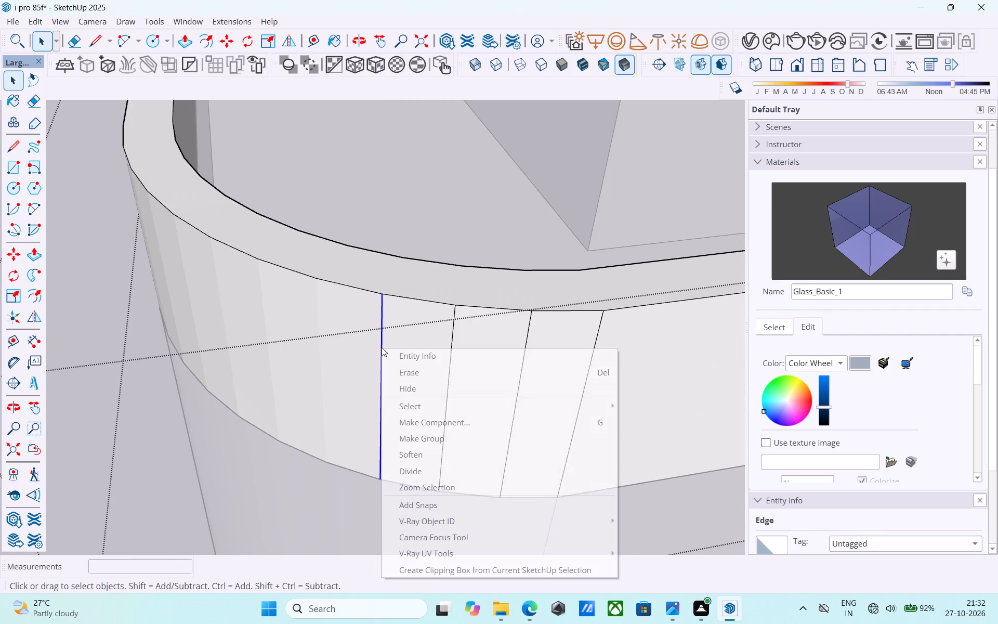
click(398, 390)
Hide the last three vertical edges on the front rounded corner, including the one where it meets the straight side.
scroll(299, 330, down, 5)
scroll(368, 354, up, 3)
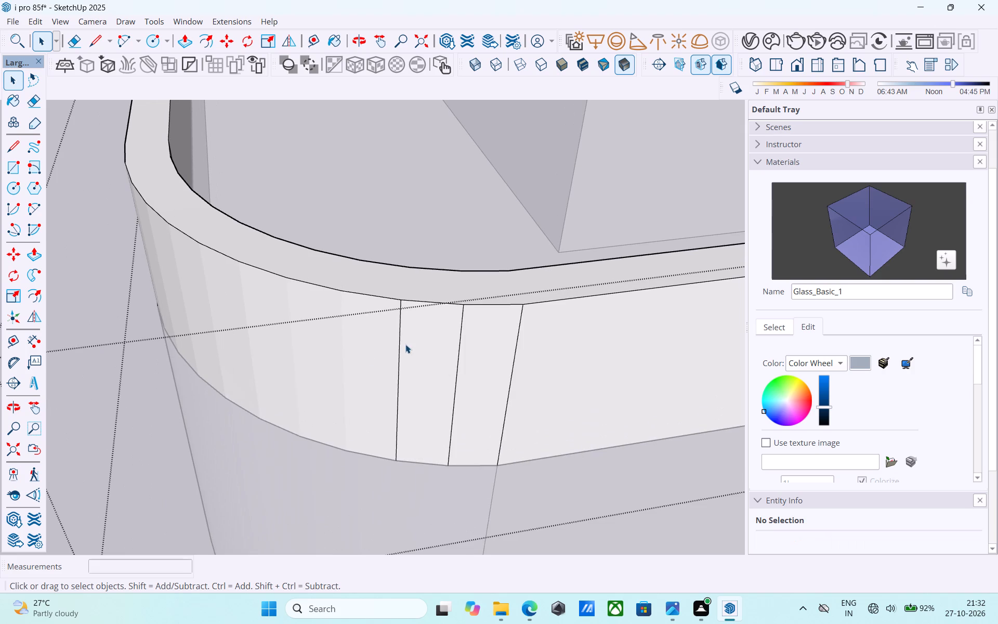
click(400, 341)
right_click(360, 314)
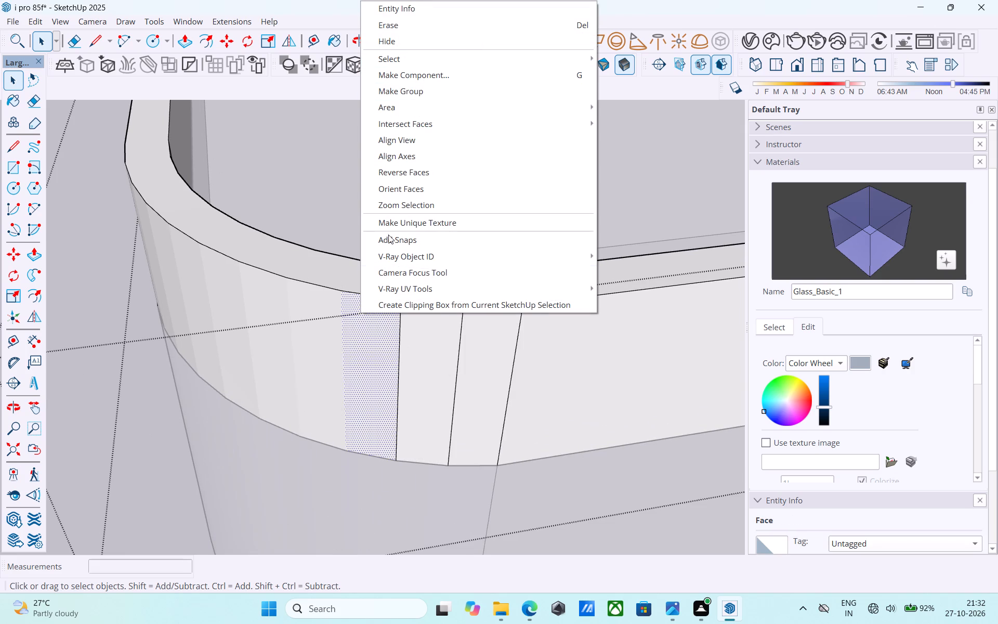
click(399, 354)
right_click(399, 354)
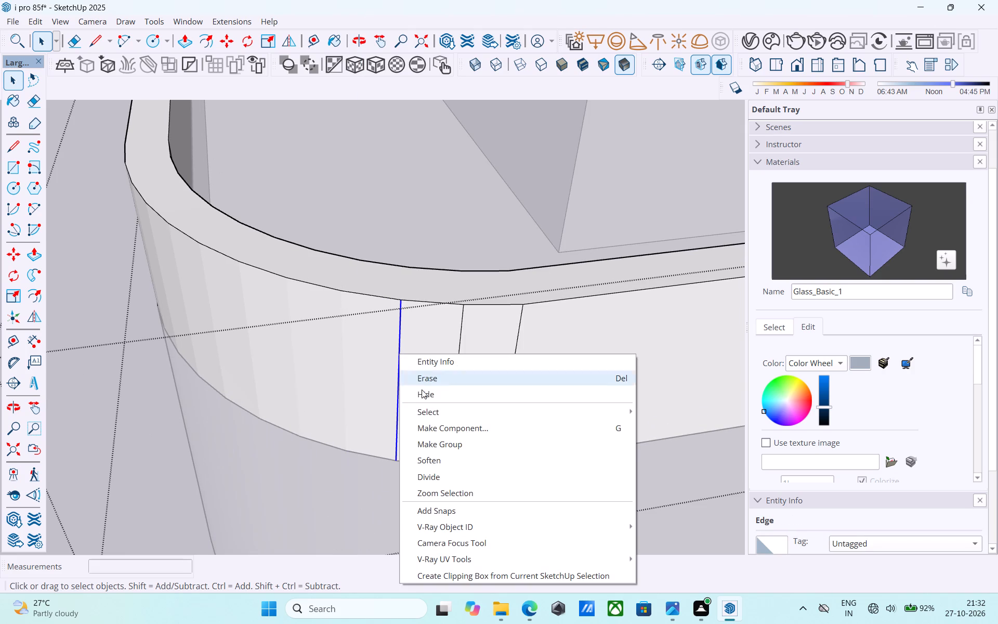
click(425, 395)
scroll(334, 334, down, 6)
scroll(397, 356, up, 5)
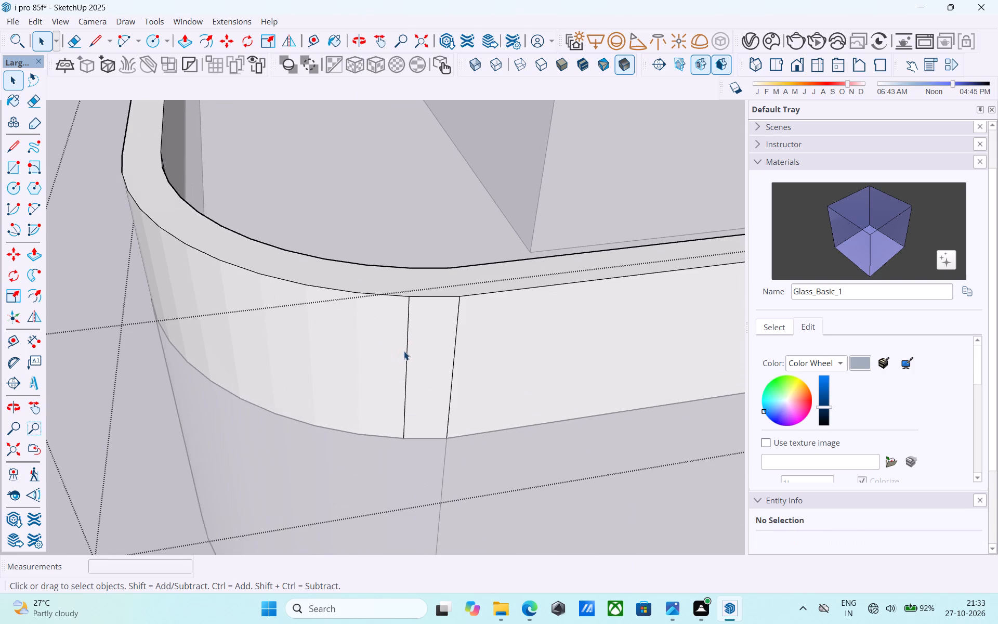
click(407, 352)
right_click(407, 352)
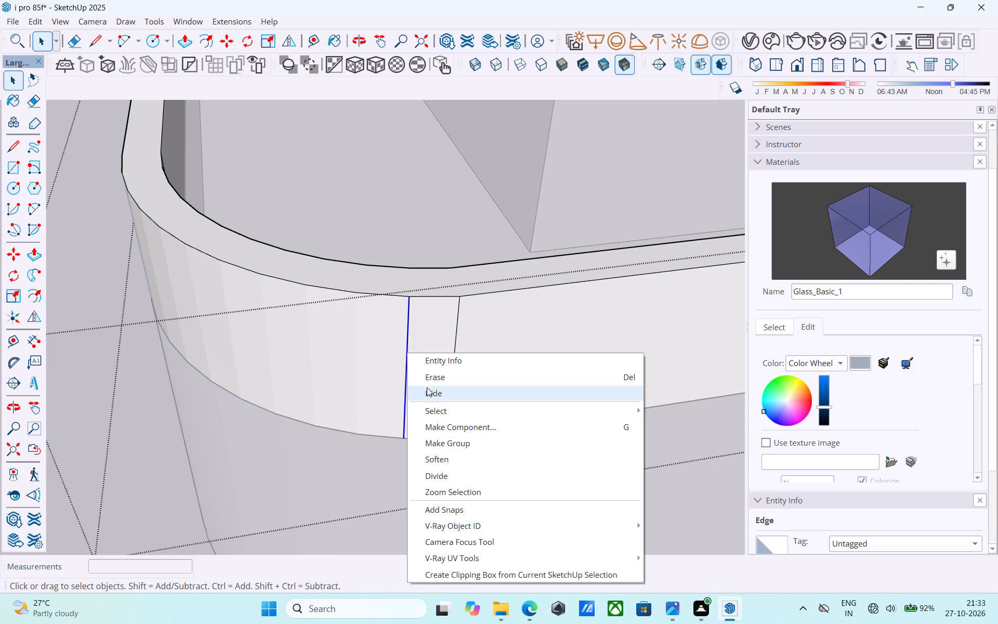
click(427, 387)
scroll(327, 331, down, 6)
scroll(390, 345, up, 5)
click(417, 354)
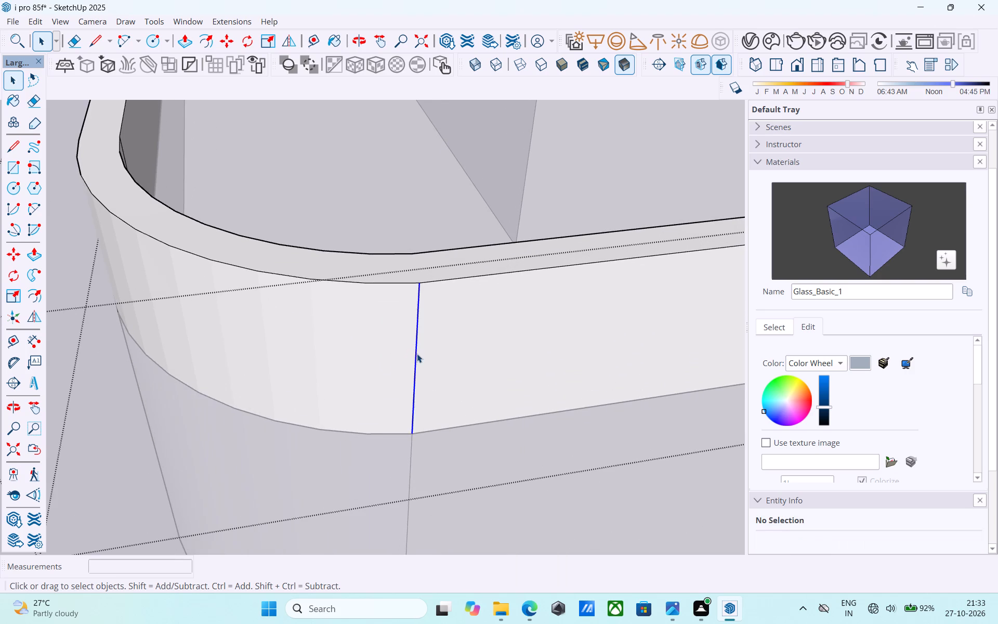
right_click(416, 354)
click(439, 397)
Hide the first two vertical edges on the raised rim's other outer rounded corner, starting where it meets the short straight end.
scroll(434, 379, down, 10)
middle_drag(431, 372, 269, 375)
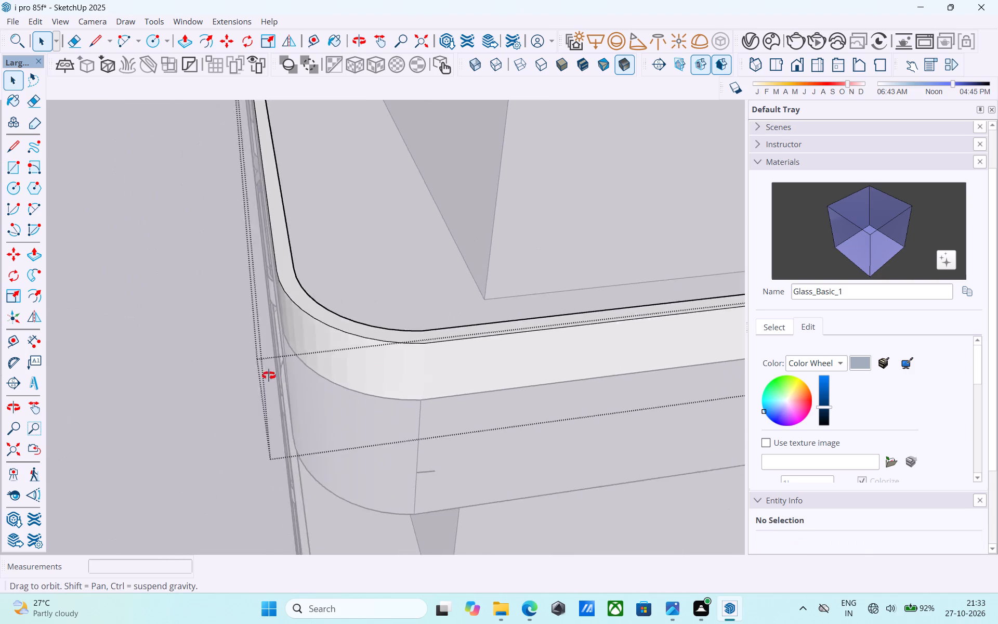
middle_drag(269, 375, 0, 380)
middle_drag(287, 302, 151, 274)
scroll(193, 270, up, 3)
middle_drag(223, 275, 445, 242)
scroll(445, 242, down, 5)
middle_drag(346, 247, 528, 203)
middle_drag(298, 285, 669, 98)
scroll(637, 105, down, 15)
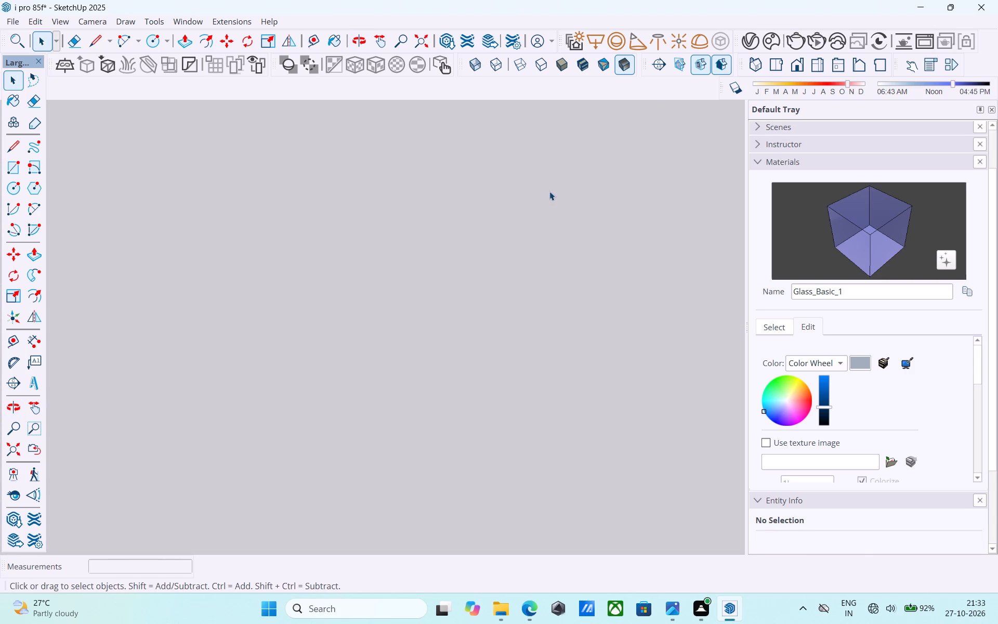
scroll(549, 191, down, 20)
scroll(549, 191, down, 16)
shift+middle_drag(581, 254, 599, 266)
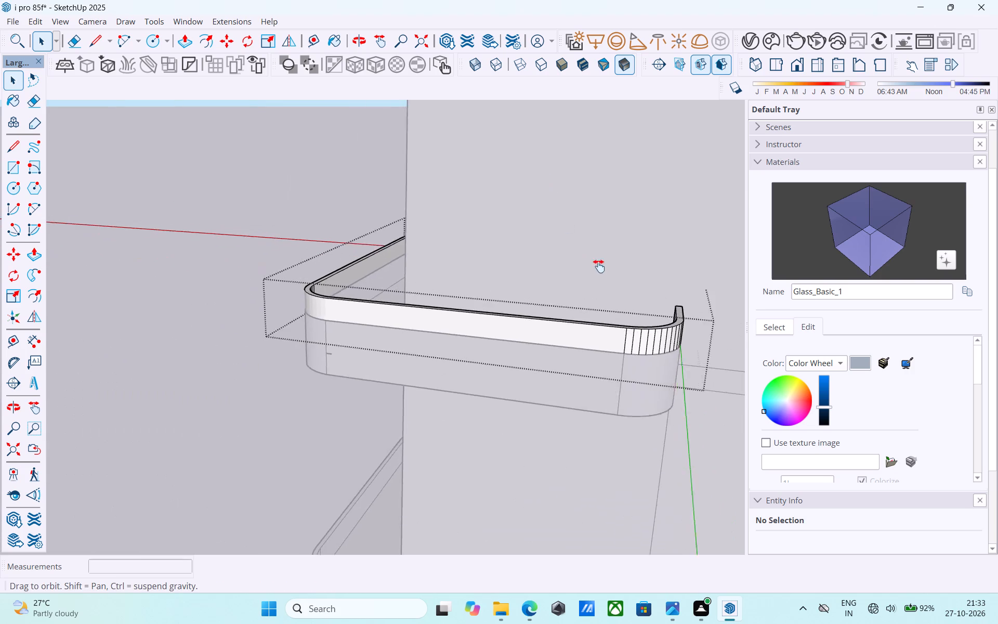
shift+middle_drag(599, 266, 319, 185)
scroll(297, 254, up, 5)
middle_drag(397, 251, 295, 281)
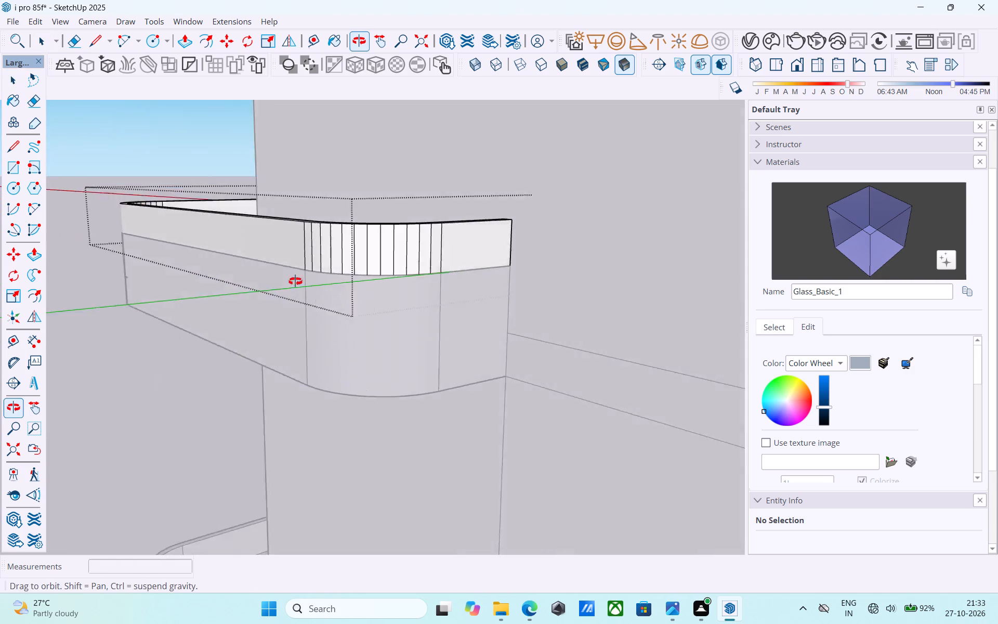
middle_drag(295, 281, 251, 284)
scroll(383, 257, up, 11)
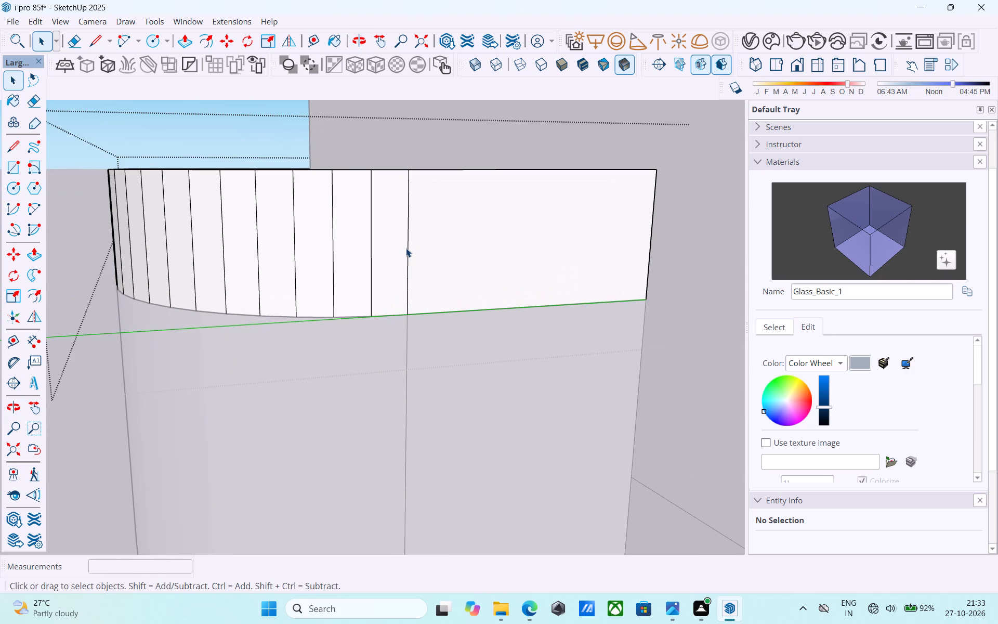
click(408, 249)
right_click(408, 249)
click(429, 285)
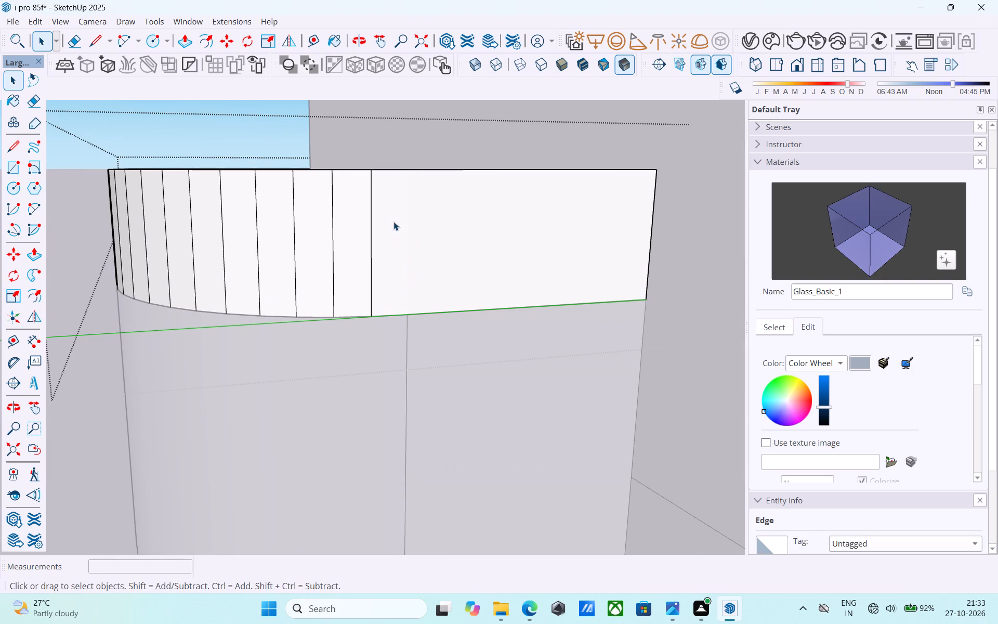
click(370, 206)
right_click(370, 206)
click(386, 241)
Hide the next three vertical edges along this outer rounded corner, working from the short end toward the long side.
shift+middle_drag(370, 238, 559, 336)
scroll(518, 329, up, 1)
middle_drag(426, 309, 478, 326)
scroll(480, 326, up, 3)
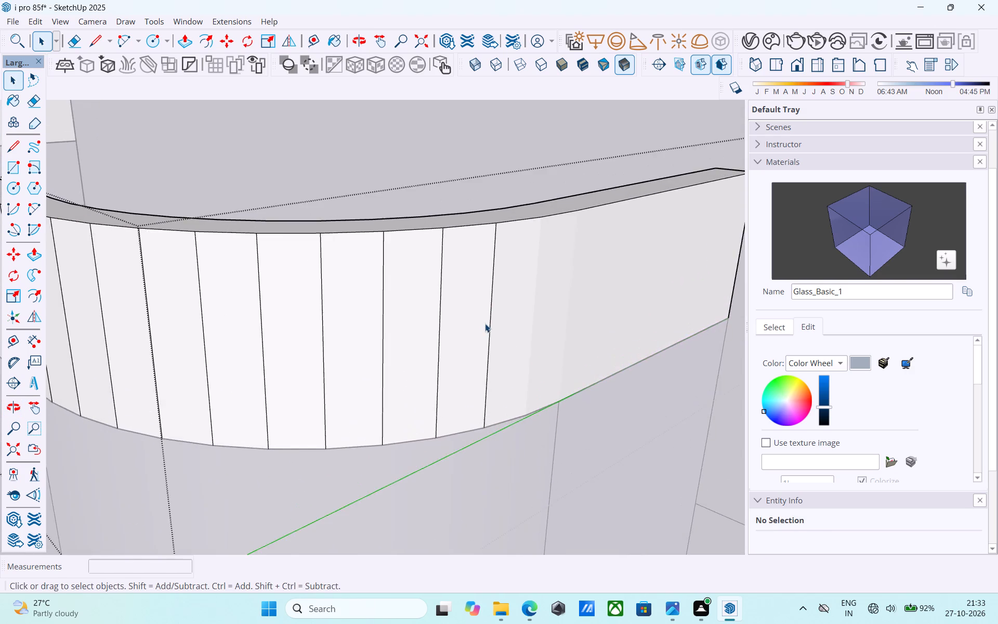
scroll(485, 323, down, 4)
click(489, 326)
right_click(489, 326)
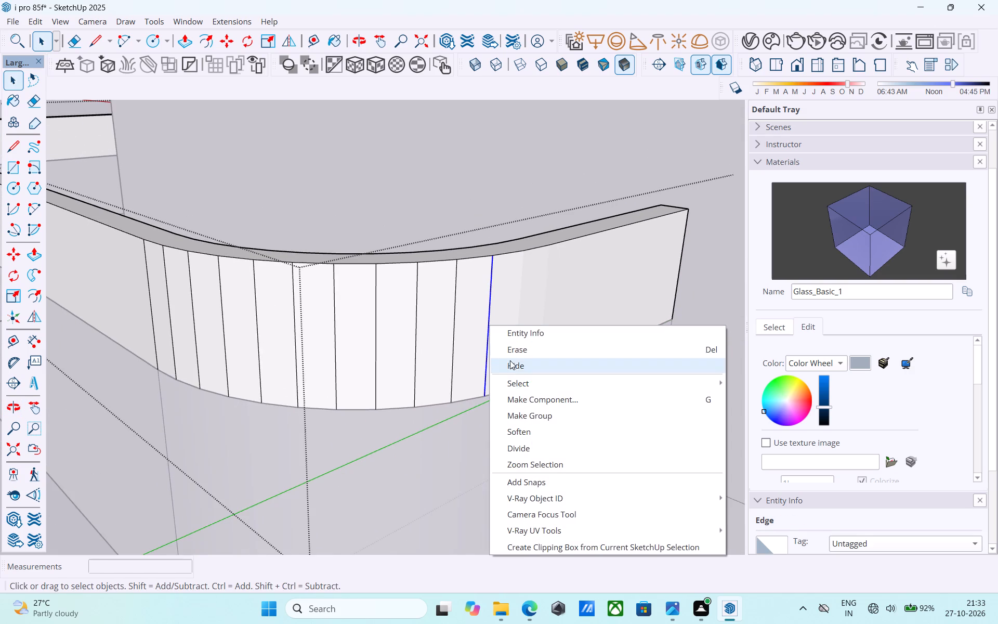
click(510, 360)
click(455, 302)
right_click(455, 302)
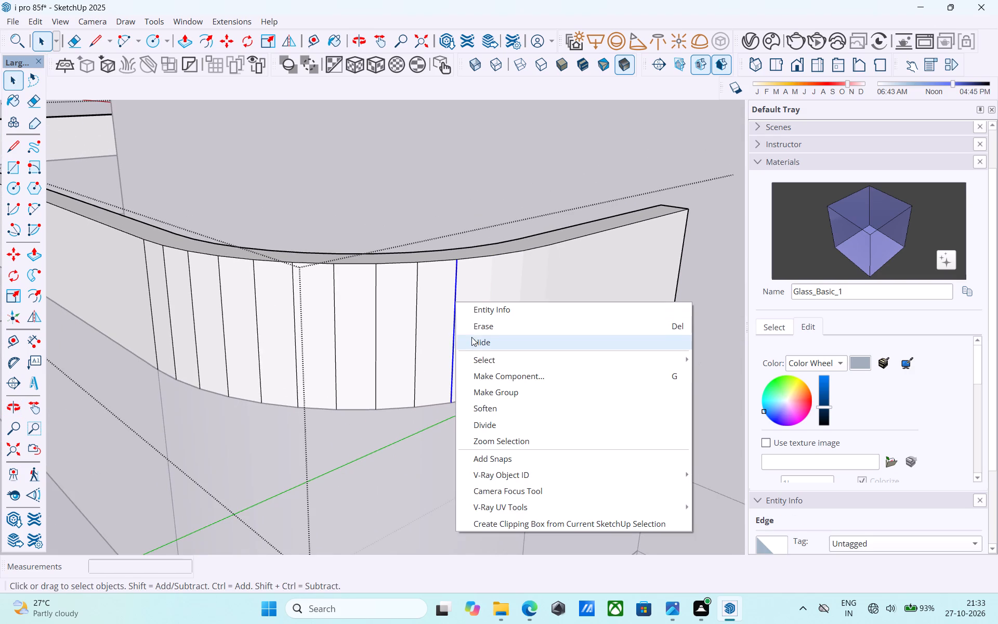
click(471, 337)
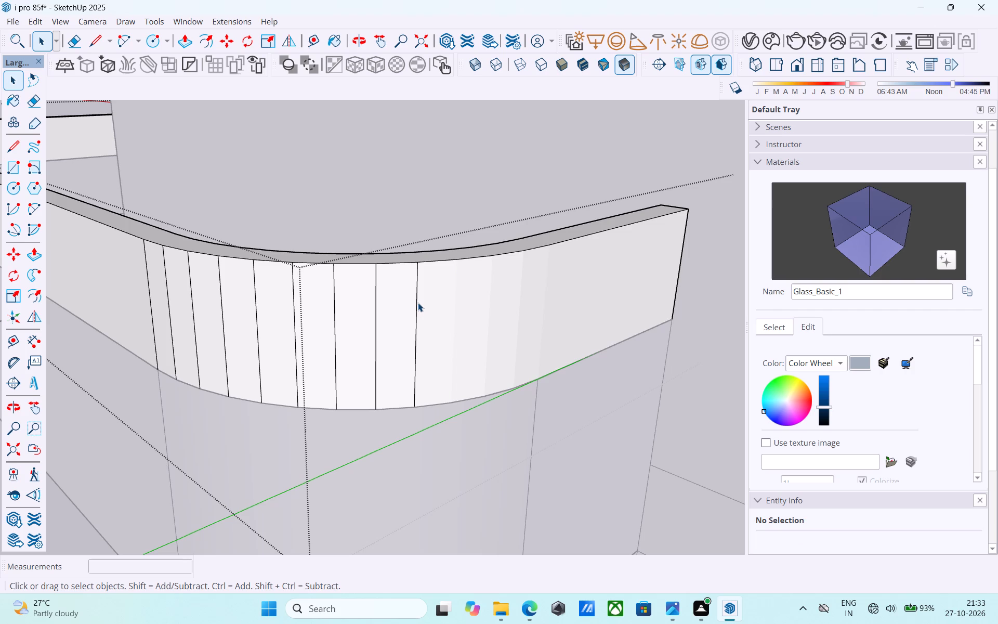
click(417, 301)
right_click(417, 301)
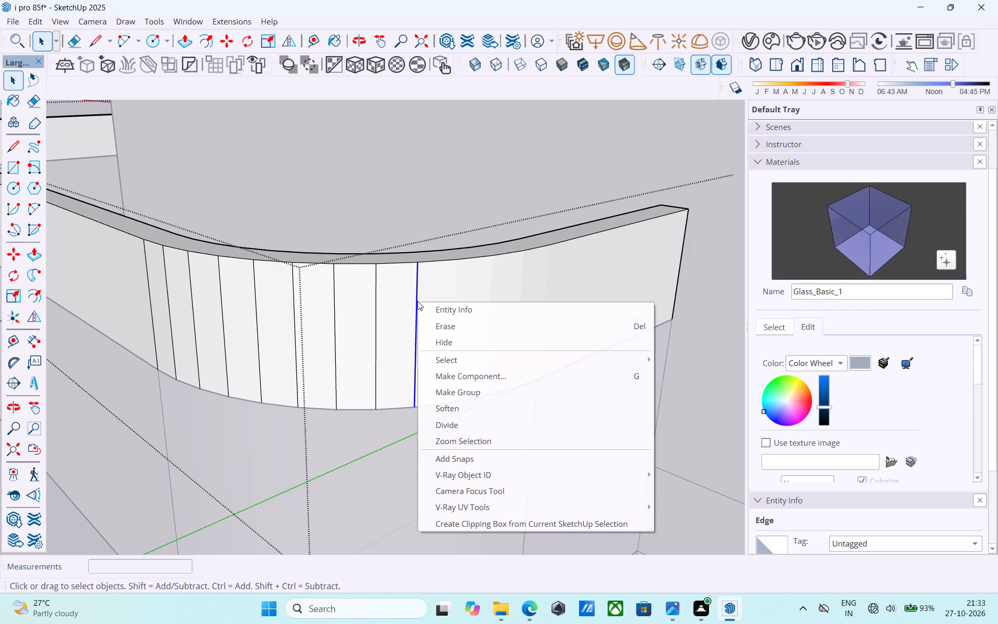
click(433, 334)
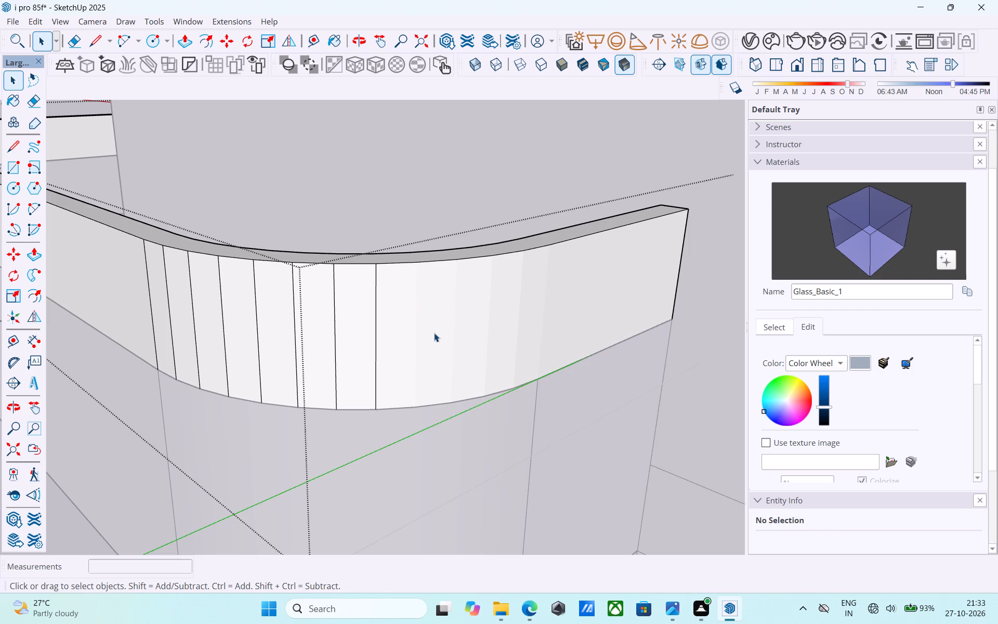
Hide three more consecutive vertical edges across the middle of the rim's outer rounded corner.
scroll(434, 333, down, 3)
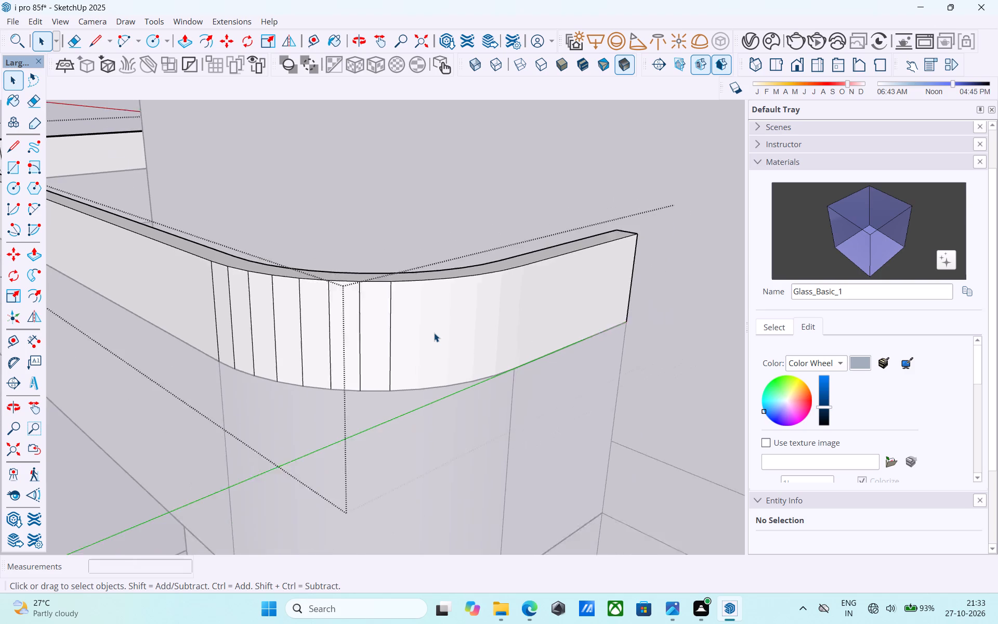
scroll(434, 333, down, 1)
middle_drag(434, 333, 423, 325)
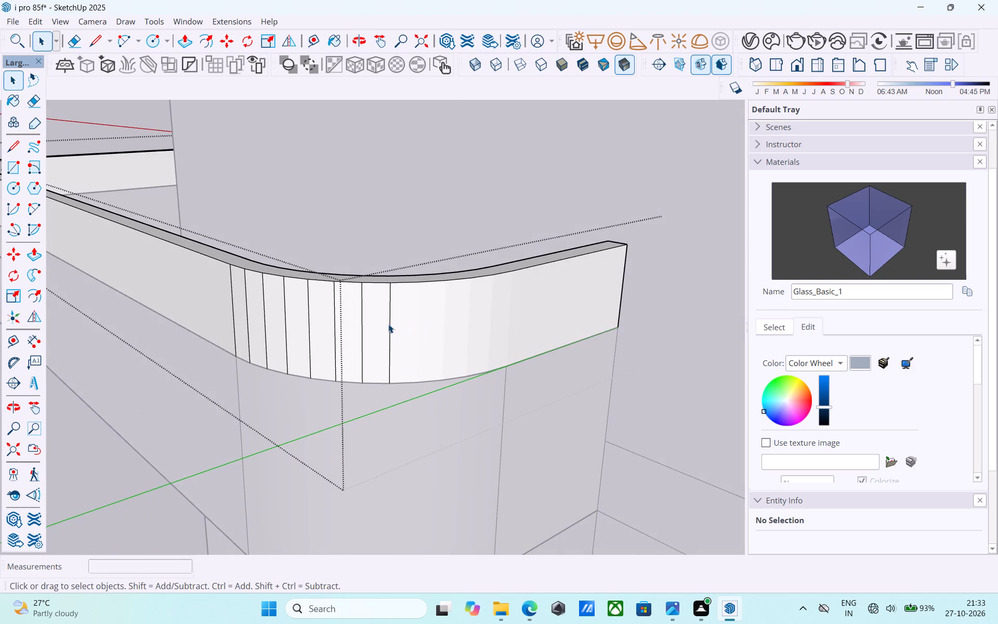
click(391, 326)
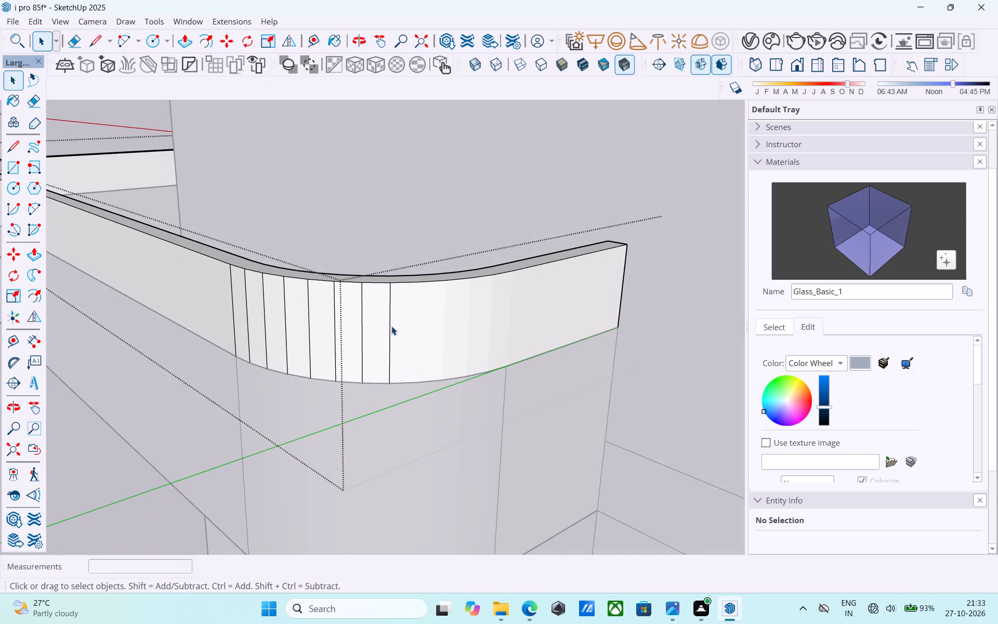
right_click(391, 326)
click(414, 361)
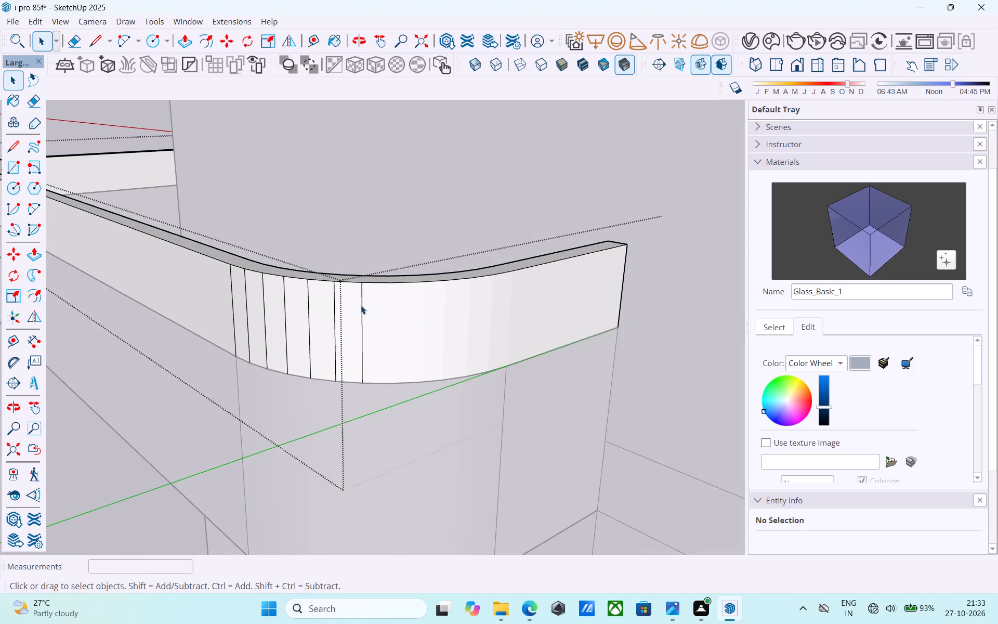
click(361, 305)
right_click(361, 305)
click(384, 343)
click(334, 301)
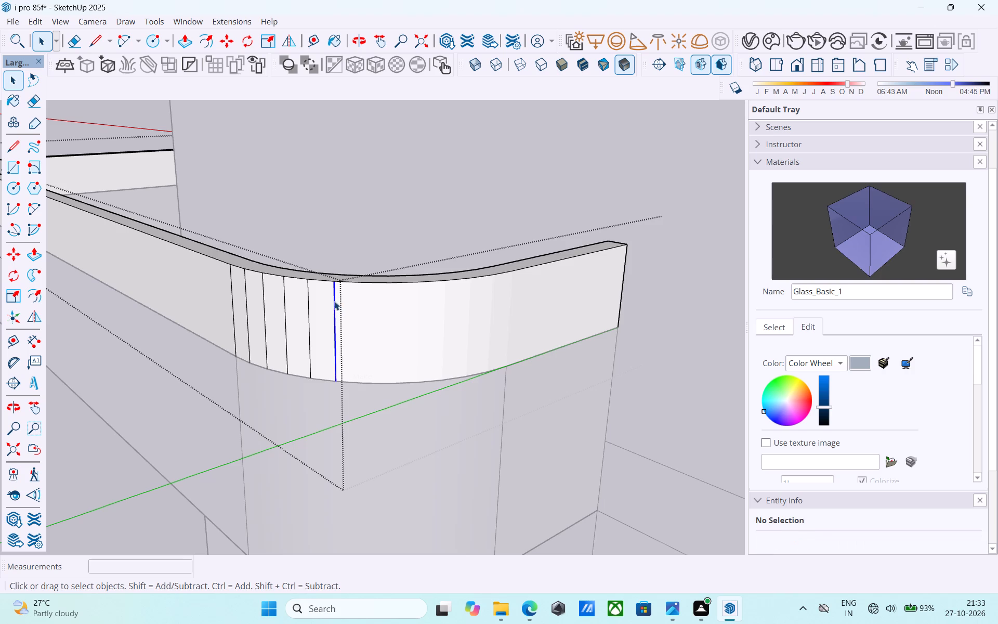
right_click(334, 301)
click(360, 339)
Hide the next vertical edge on the outer corner and the one where the curve meets the long straight side.
scroll(371, 329, down, 3)
middle_drag(371, 329, 380, 314)
scroll(323, 321, up, 4)
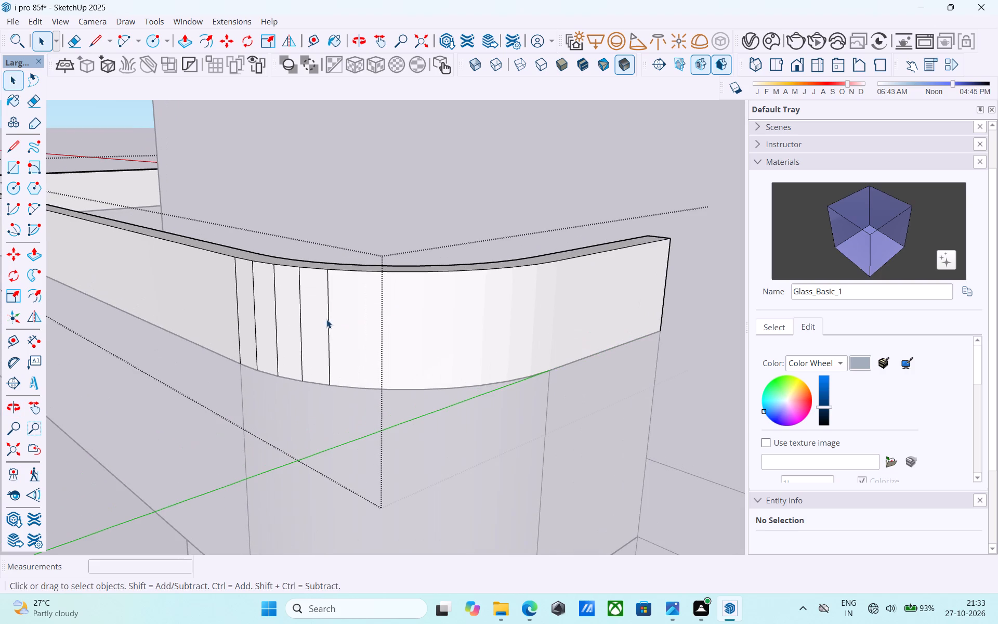
click(330, 320)
right_click(330, 320)
scroll(330, 320, up, 1)
click(357, 356)
scroll(390, 349, down, 1)
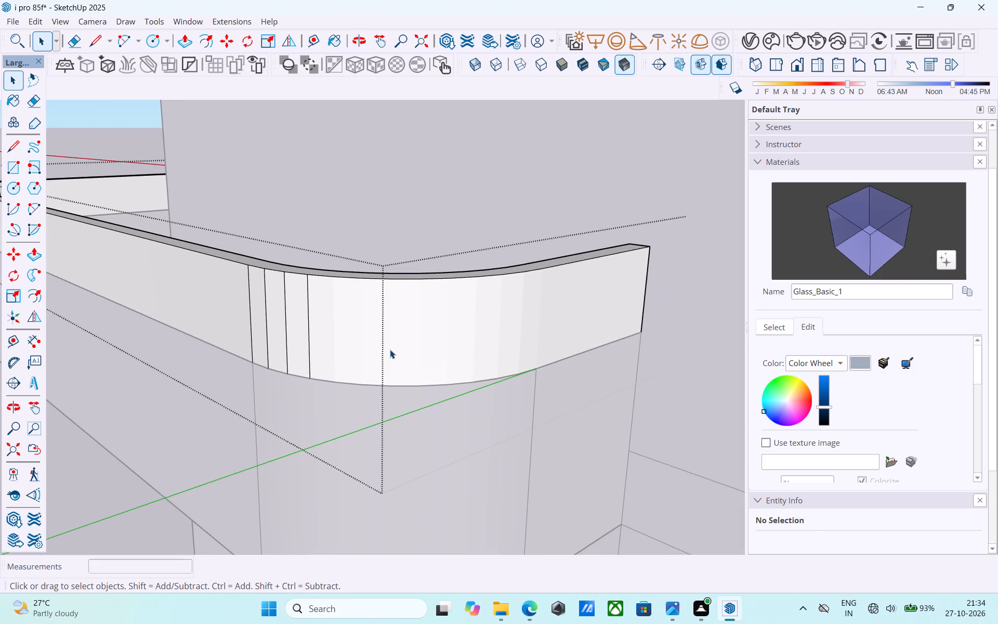
scroll(391, 350, down, 4)
middle_drag(391, 350, 420, 299)
scroll(296, 336, up, 3)
click(295, 333)
right_click(295, 333)
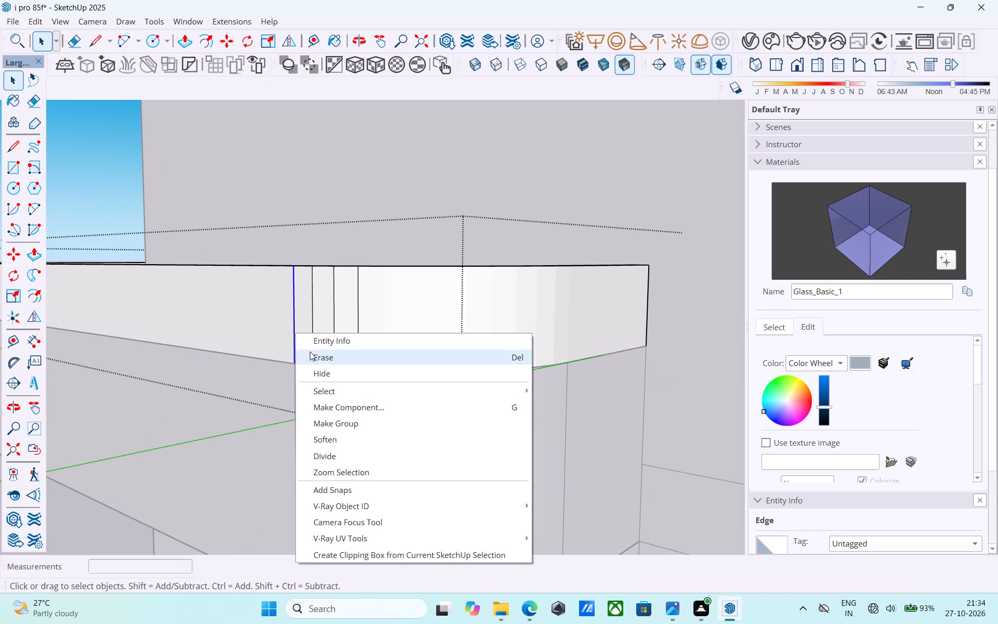
drag(318, 363, 320, 368)
Hide the last three vertical edges remaining on the rim's outer rounded corner.
click(311, 332)
right_click(311, 332)
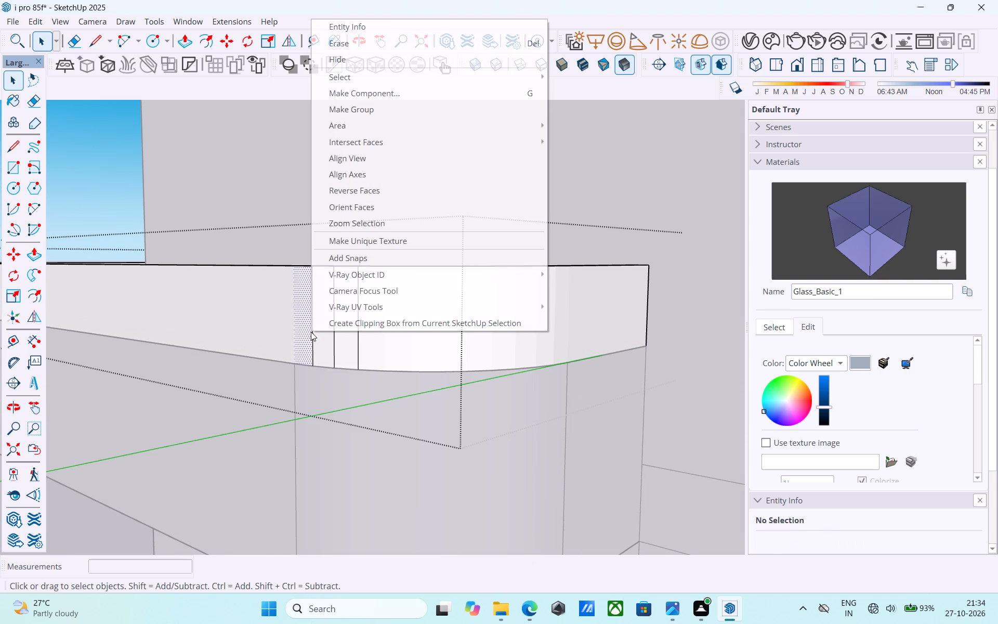
click(313, 339)
right_click(313, 339)
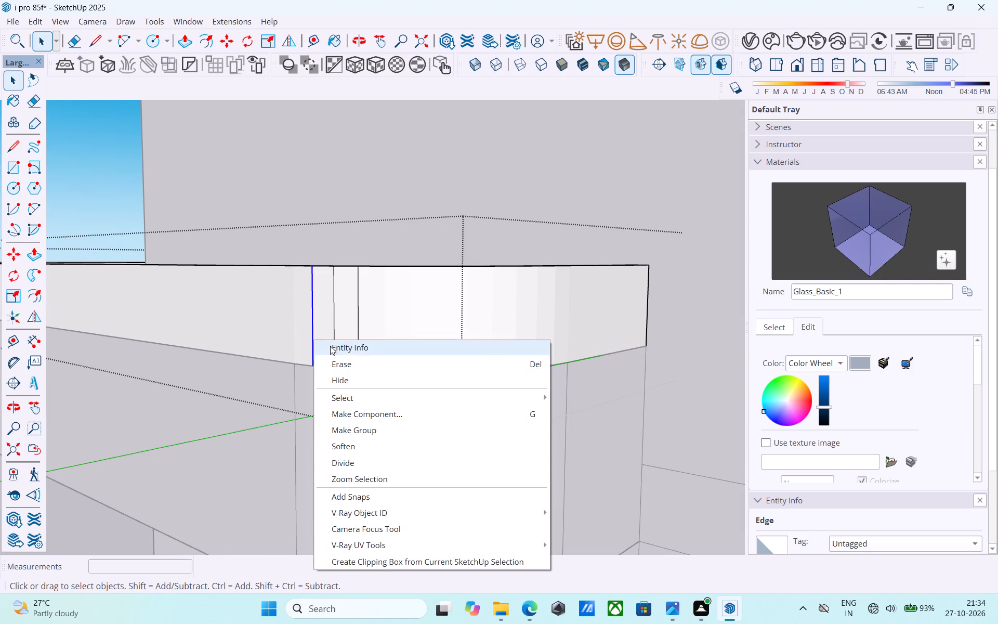
click(357, 379)
click(335, 324)
right_click(335, 324)
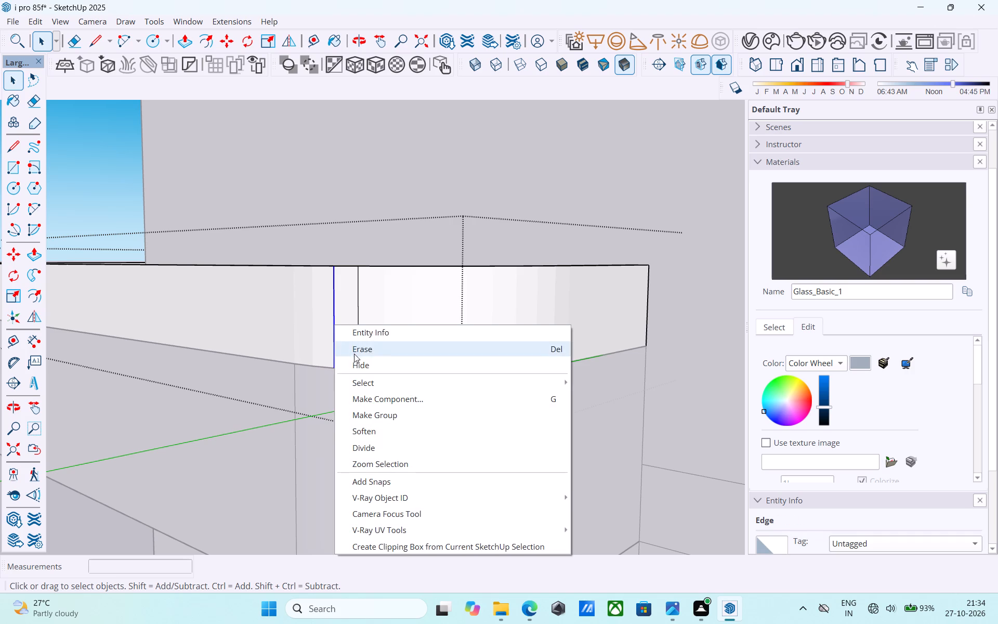
click(358, 360)
click(358, 332)
right_click(358, 332)
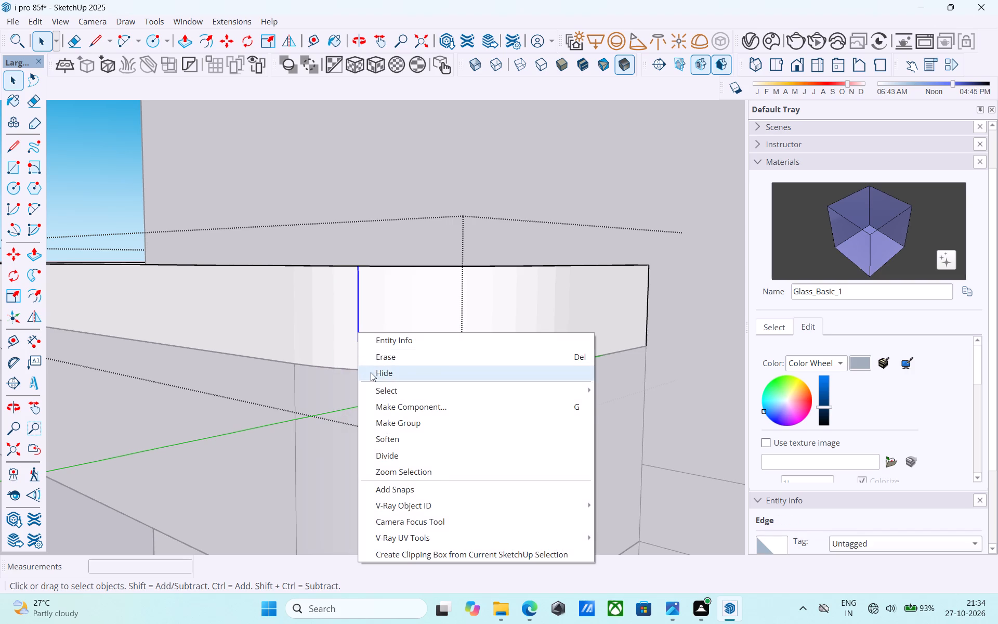
click(371, 372)
Hide the first three vertical edges on the inner face of the rim's far rounded corner, starting from the long side.
scroll(454, 382, down, 7)
scroll(522, 372, down, 4)
middle_drag(525, 372, 740, 455)
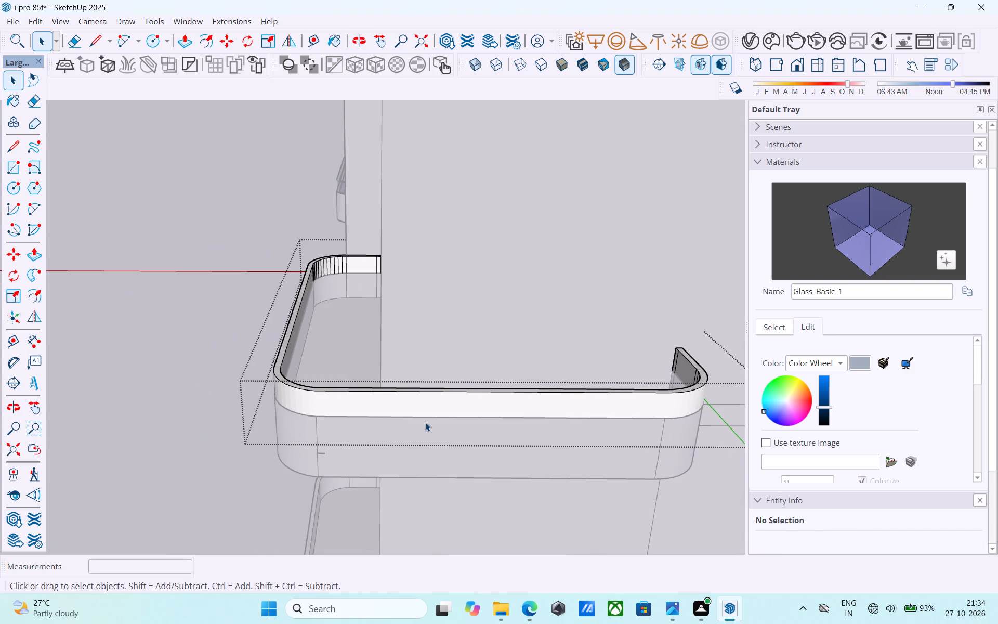
middle_drag(410, 450, 253, 443)
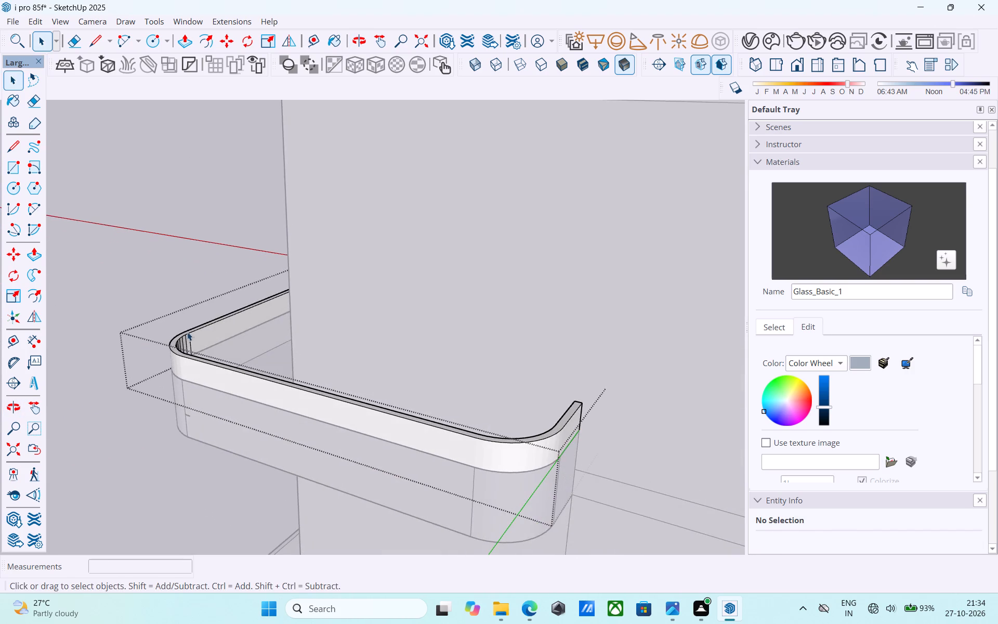
scroll(422, 357, down, 2)
middle_drag(451, 365, 222, 369)
scroll(113, 267, up, 10)
middle_drag(213, 345, 201, 343)
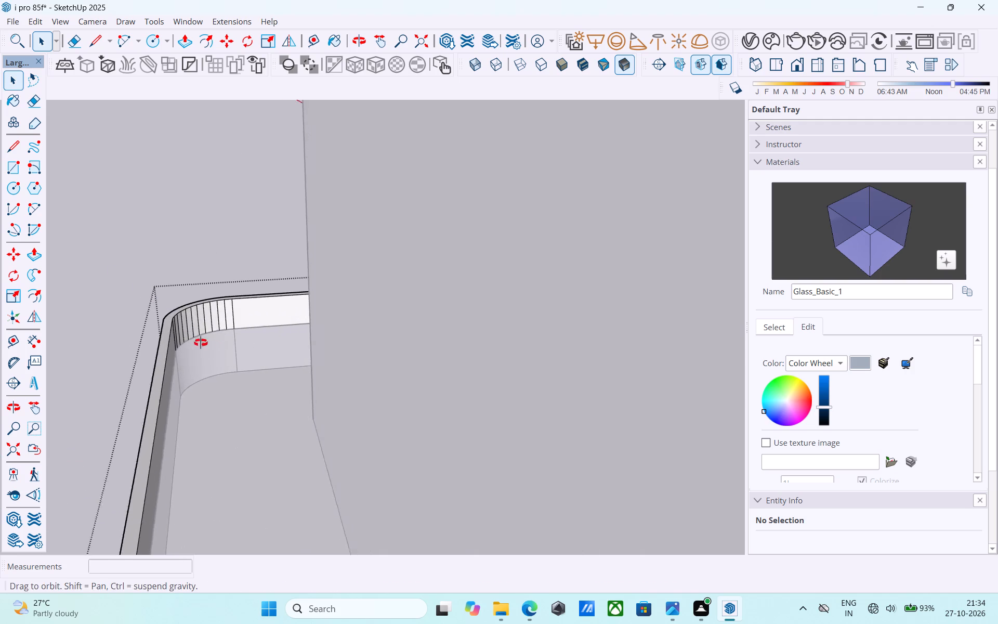
middle_drag(201, 343, 187, 341)
scroll(181, 342, up, 14)
click(175, 324)
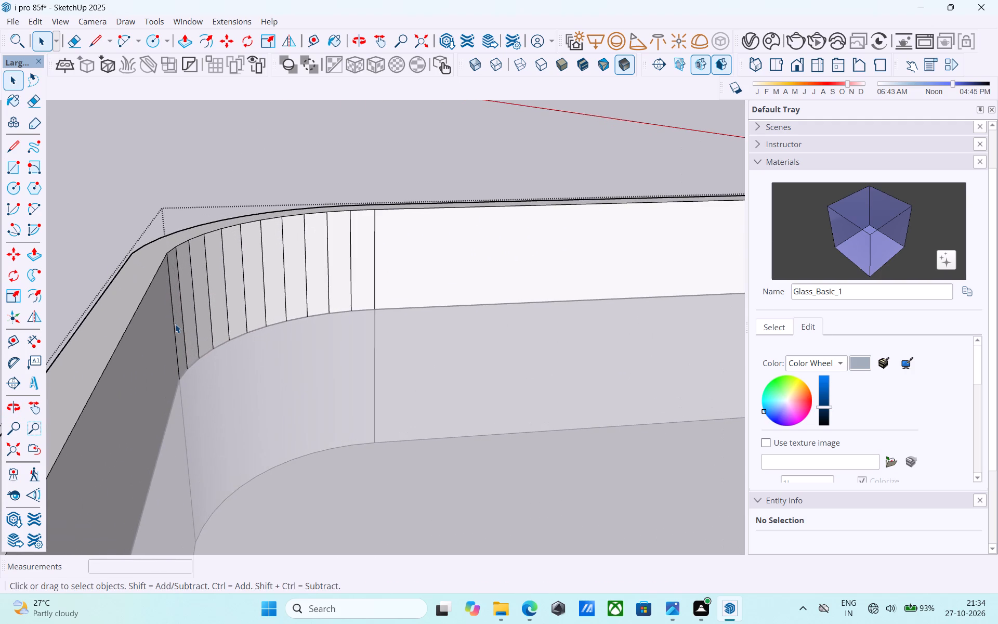
right_click(175, 324)
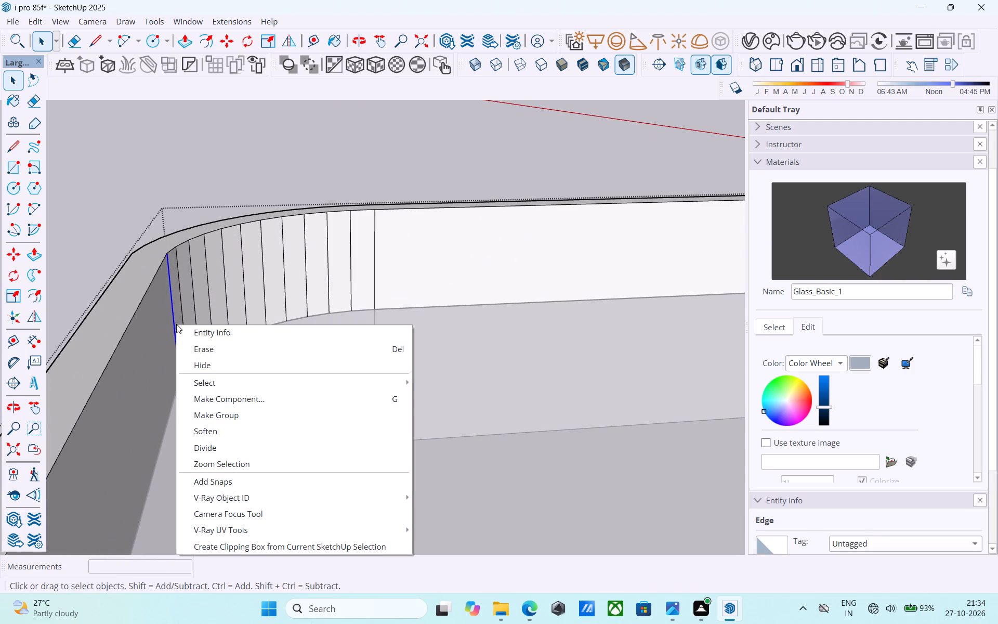
click(215, 365)
click(179, 278)
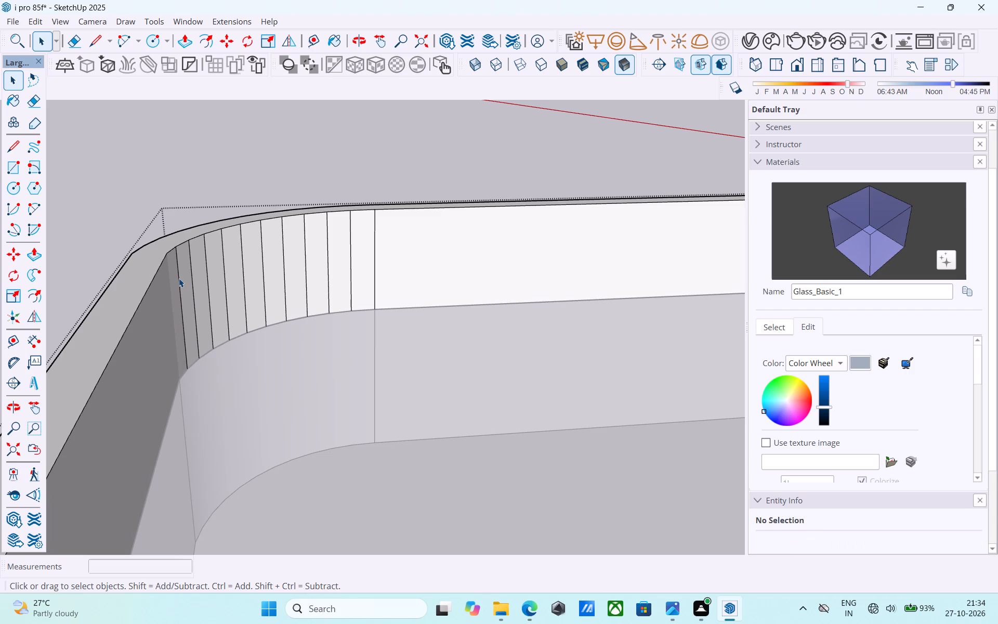
right_click(179, 278)
click(194, 319)
middle_drag(186, 277, 179, 278)
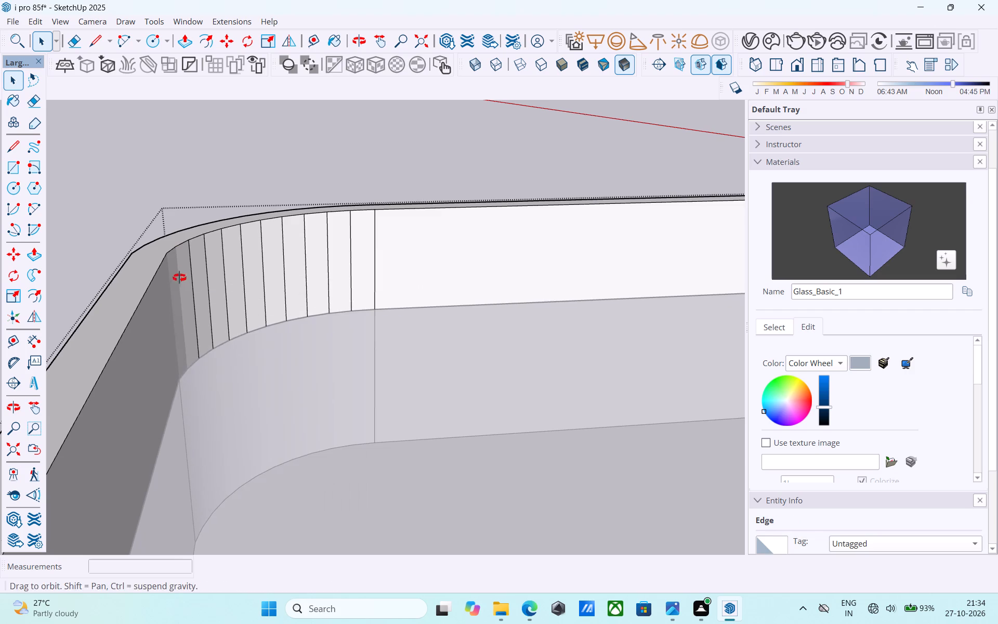
middle_drag(179, 278, 174, 281)
scroll(175, 279, up, 6)
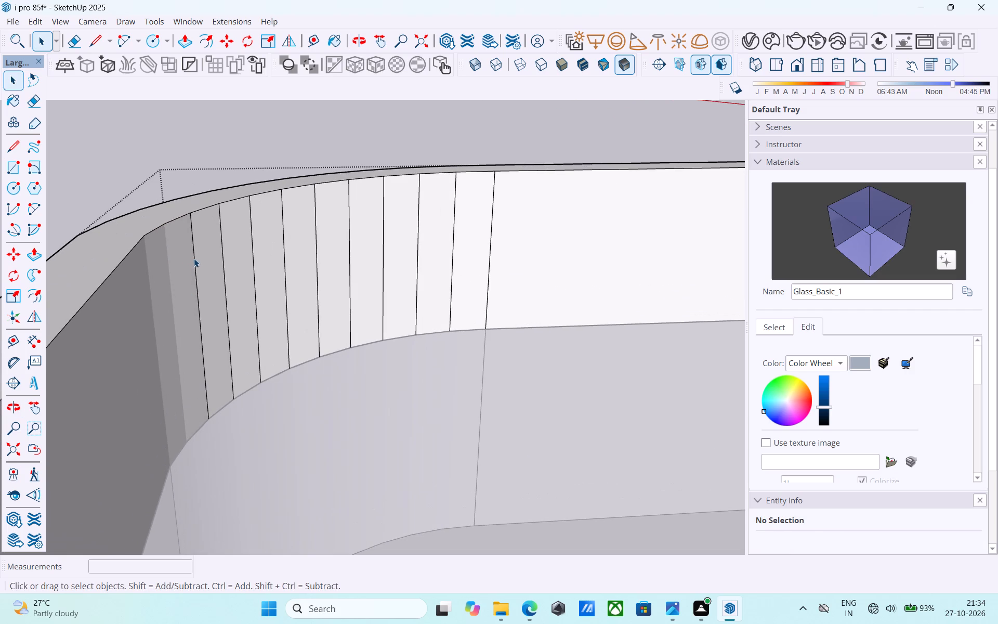
click(194, 258)
right_click(194, 258)
click(213, 301)
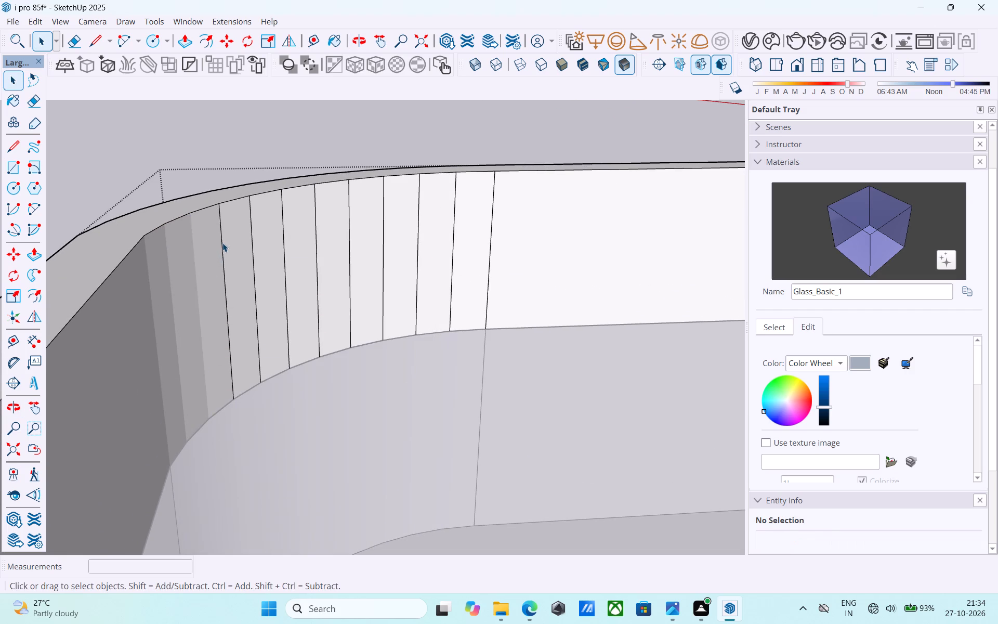
Hide the next three consecutive vertical edges on the inner face of the rim's far rounded corner.
click(222, 243)
right_click(222, 243)
click(247, 285)
click(253, 248)
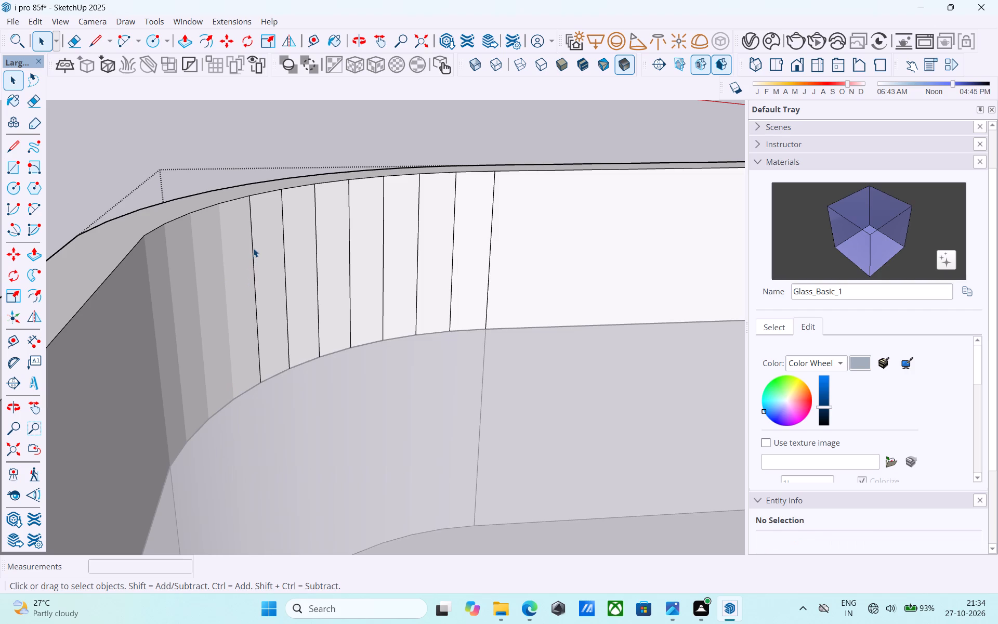
right_click(253, 248)
click(277, 284)
click(284, 236)
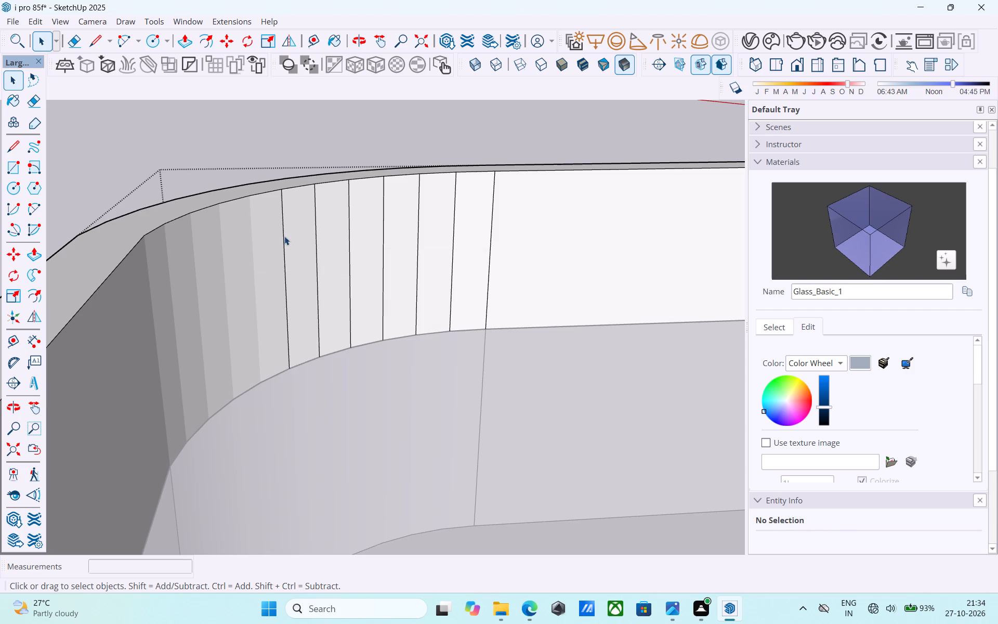
right_click(284, 236)
click(309, 273)
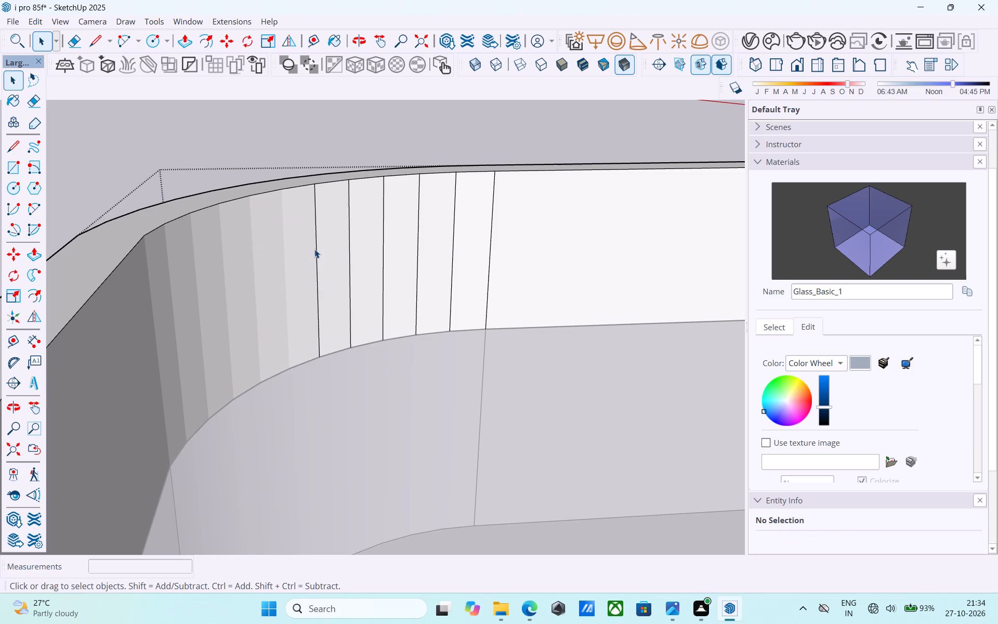
Hide three more consecutive vertical edges along the same inner curve, continuing toward the adjoining white straight side.
click(316, 249)
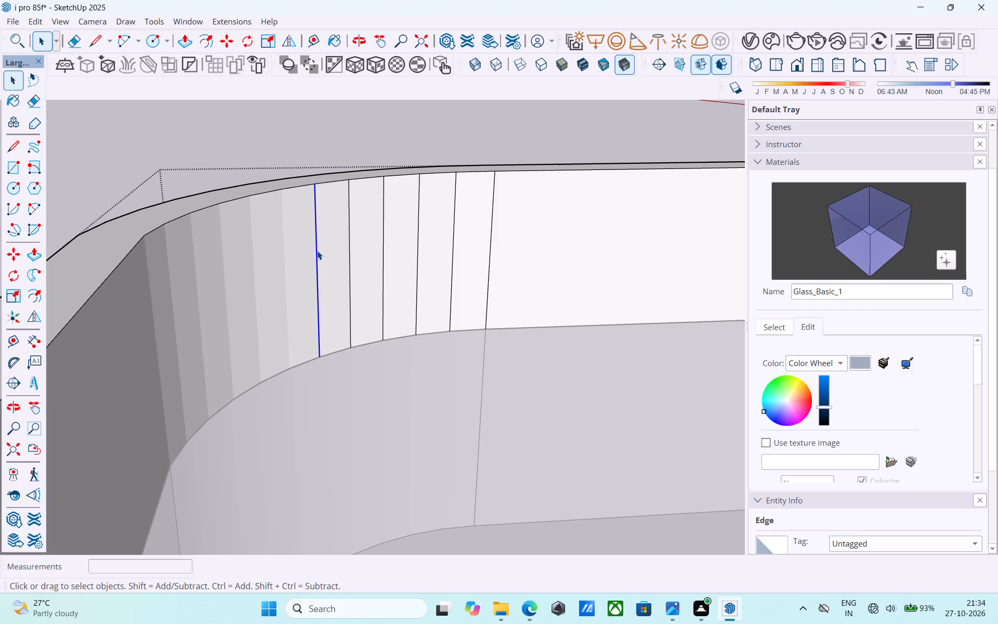
right_click(317, 251)
click(334, 298)
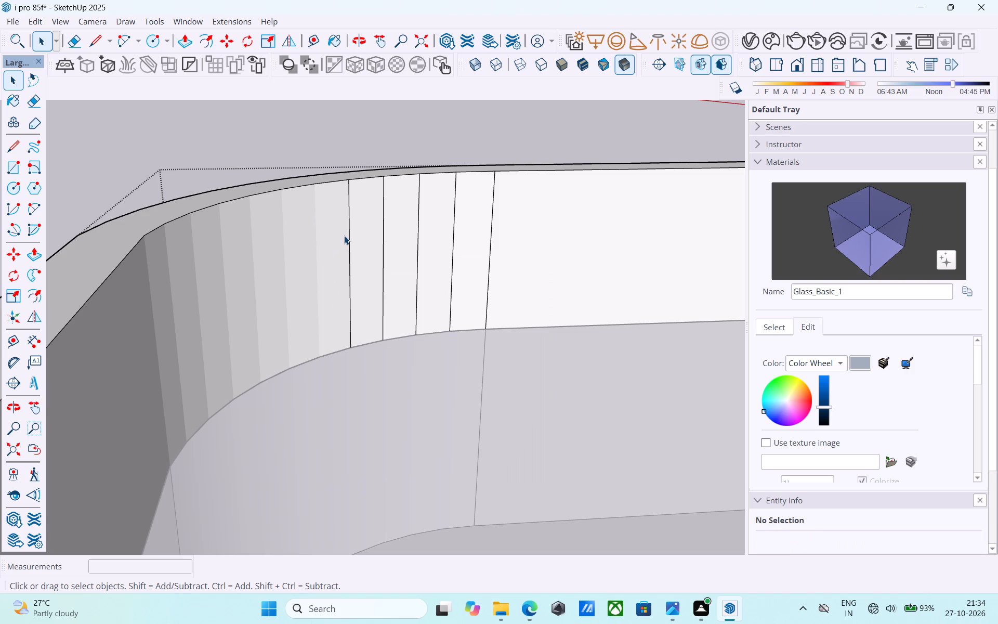
click(349, 235)
right_click(349, 235)
click(370, 272)
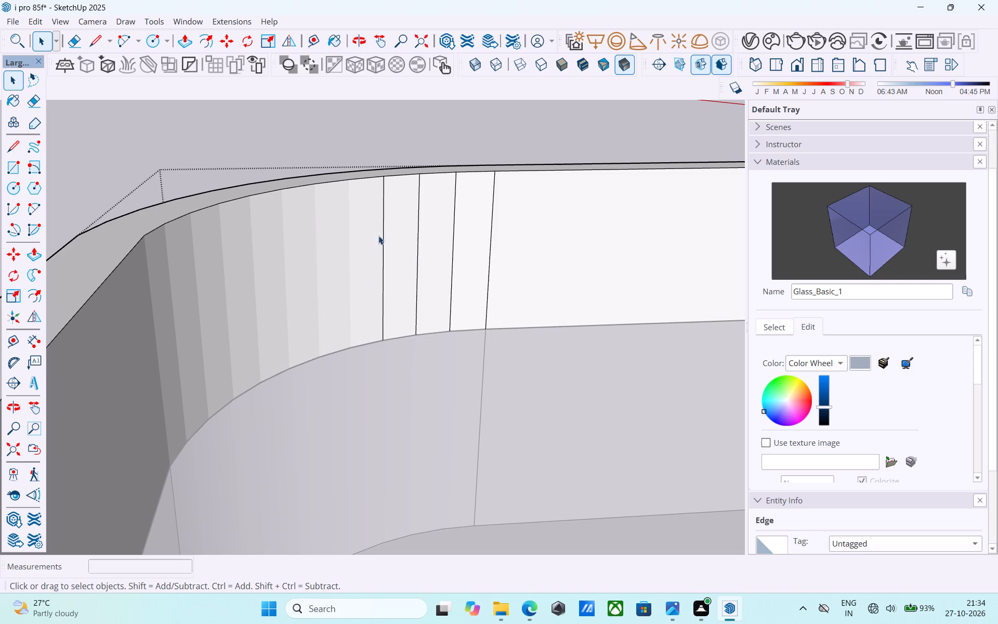
click(383, 230)
right_click(383, 229)
click(404, 267)
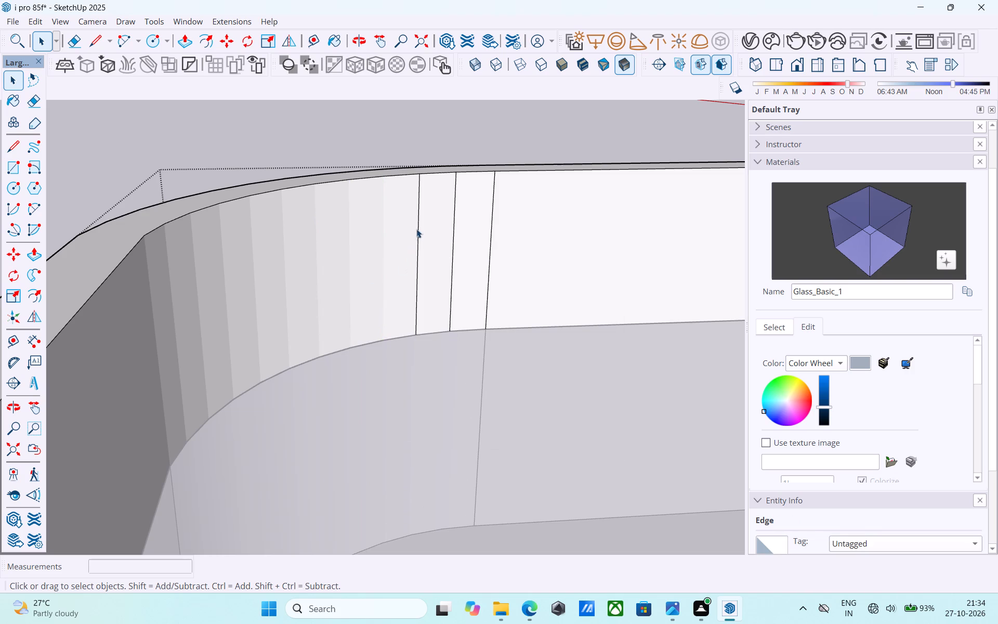
Hide the last three vertical edges on the inner curve, including the one where it meets the straight side.
click(419, 225)
right_click(419, 225)
click(438, 261)
click(453, 228)
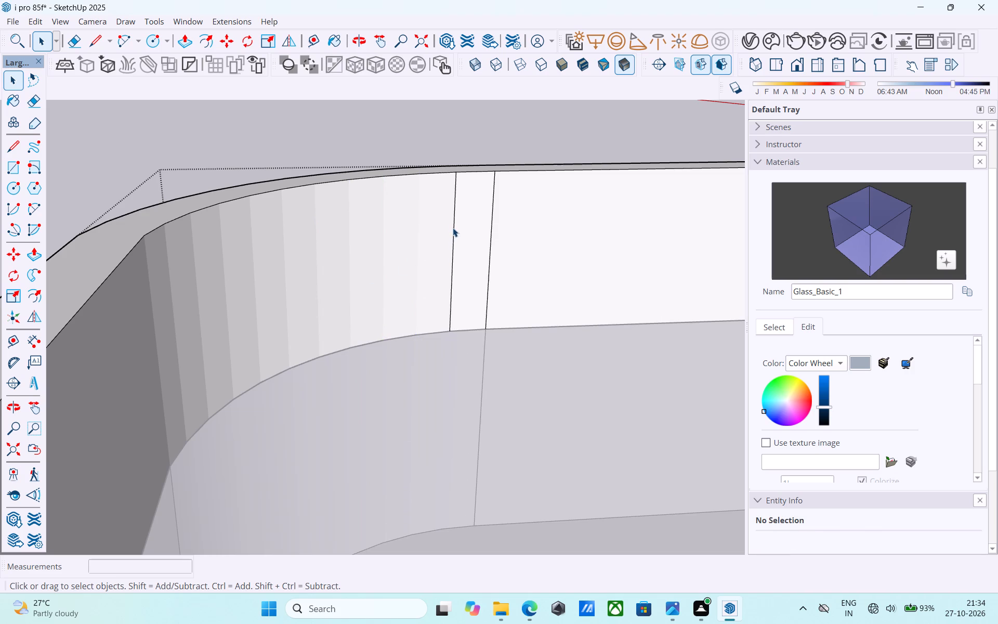
right_click(453, 228)
drag(471, 260, 476, 268)
click(489, 242)
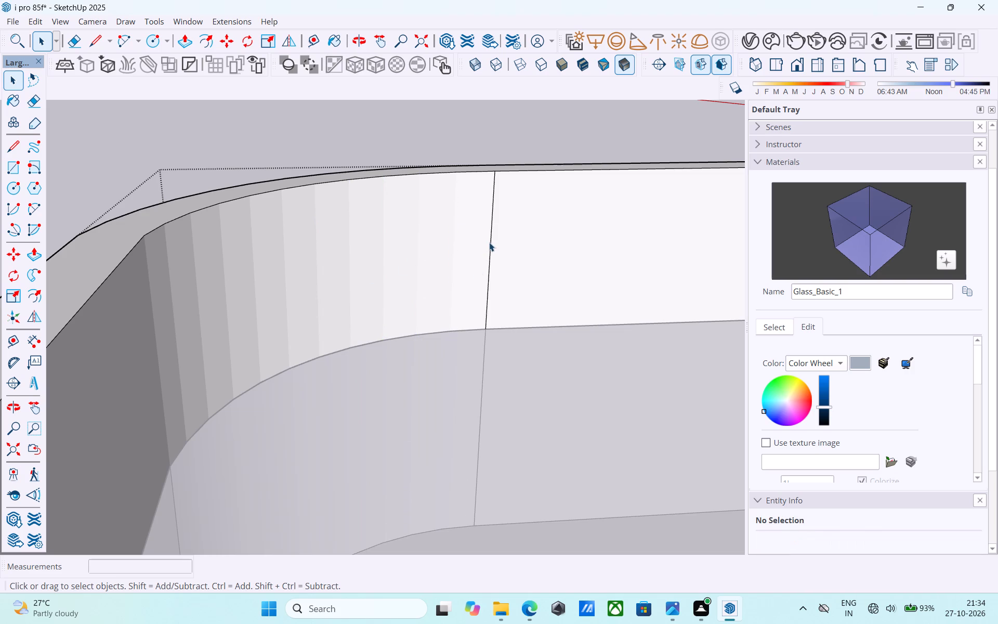
right_click(489, 242)
click(515, 283)
Exit editing of the top corner balcony's raised rim and return to the whole tower model.
scroll(382, 278, down, 4)
middle_drag(352, 292, 751, 296)
scroll(695, 258, down, 4)
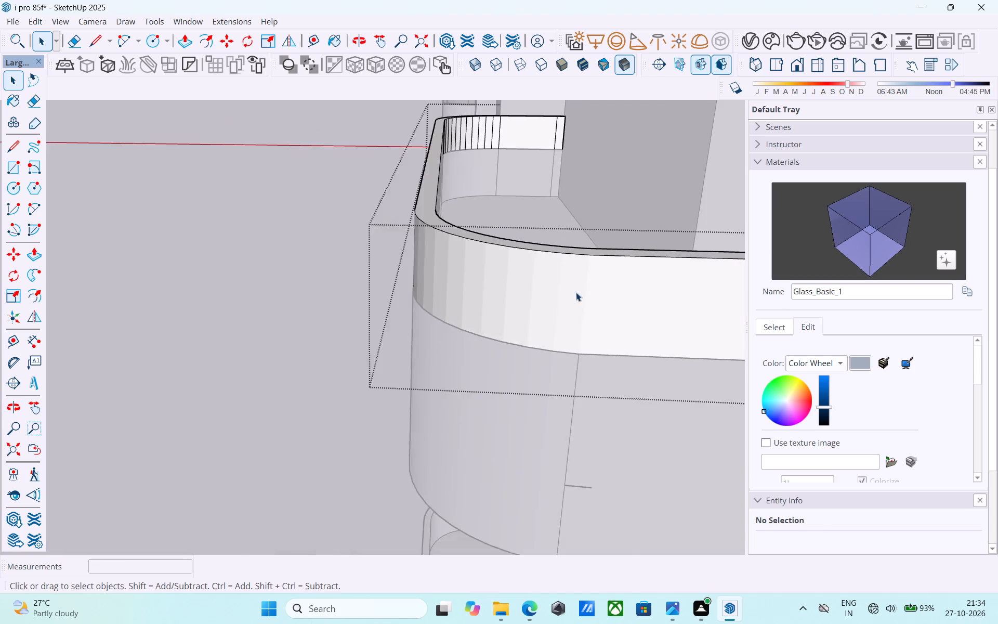
scroll(576, 292, down, 14)
middle_drag(438, 293, 650, 284)
scroll(449, 260, down, 11)
middle_drag(380, 308, 428, 266)
click(630, 270)
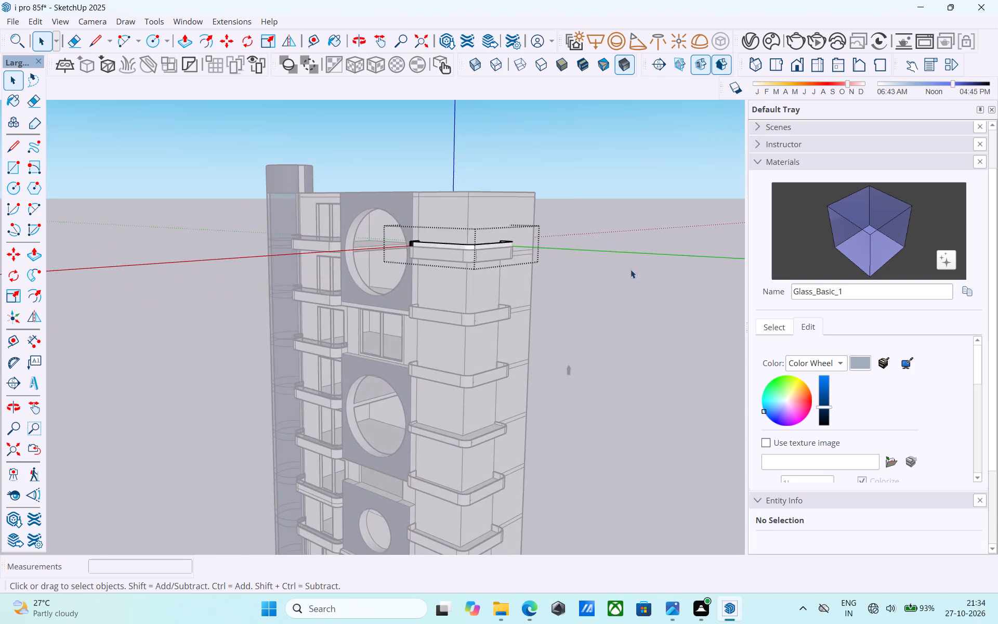
Save the tower model with the smoothed rim.
scroll(479, 217, down, 7)
scroll(433, 365, up, 5)
middle_drag(421, 364, 598, 376)
scroll(468, 311, down, 3)
middle_drag(468, 314, 487, 353)
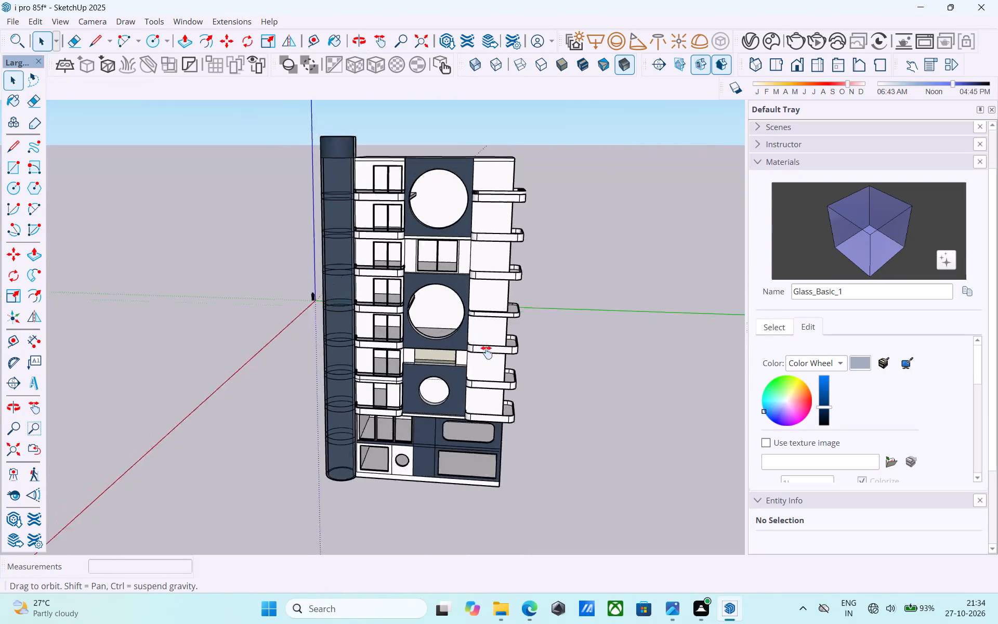
middle_drag(487, 353, 688, 345)
scroll(344, 288, up, 4)
key(ctrl+s)
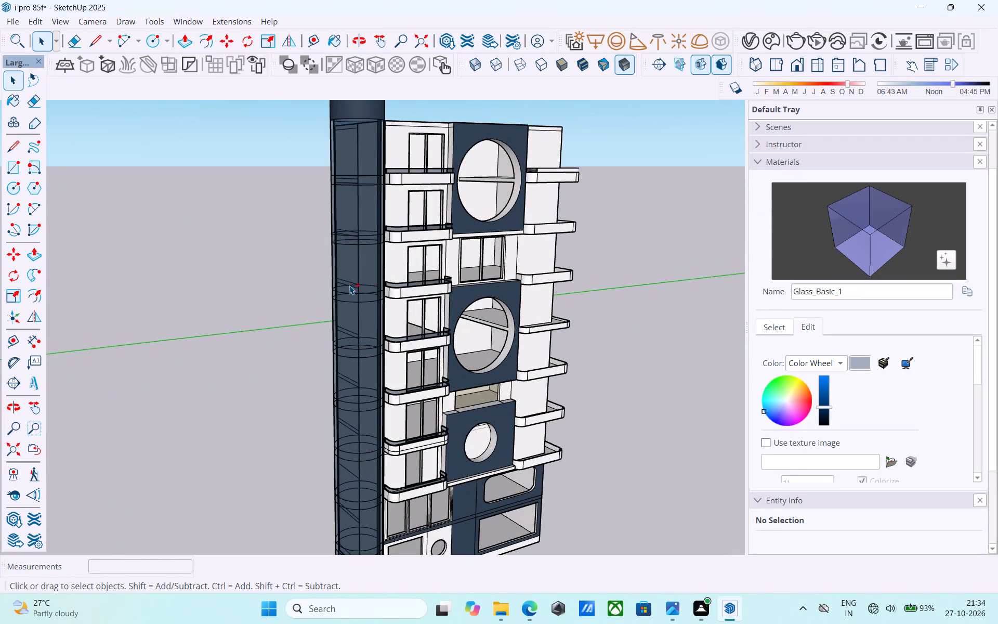
Examine the stacked corner balconies and their rounded rims from the tower's side, from above and at the corner.
middle_drag(368, 283, 170, 293)
shift+middle_drag(445, 304, 156, 289)
middle_drag(505, 277, 299, 294)
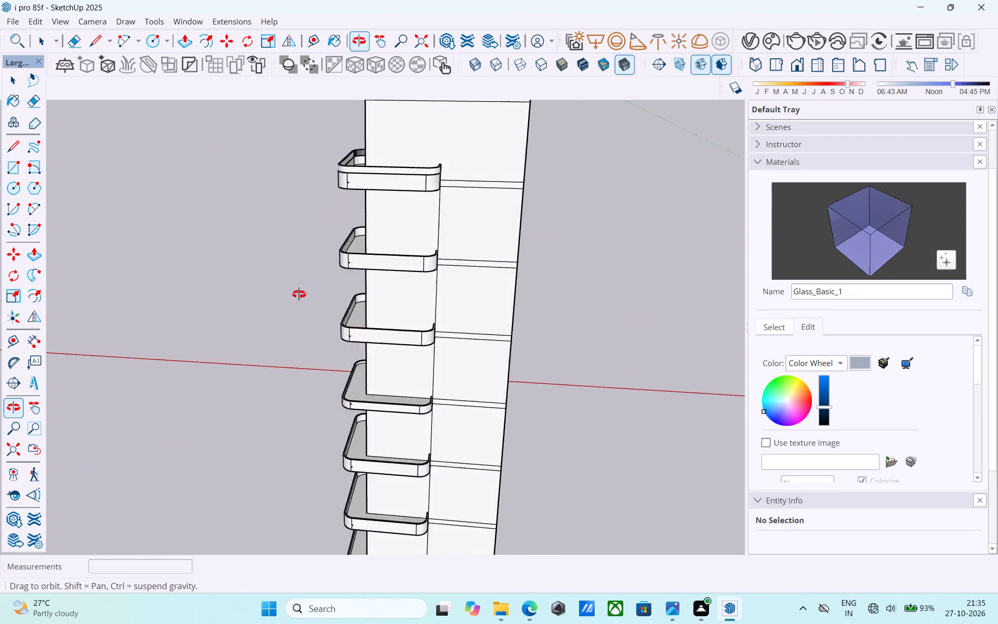
middle_drag(299, 294, 285, 298)
shift+middle_drag(341, 349, 446, 409)
shift+middle_drag(419, 330, 428, 387)
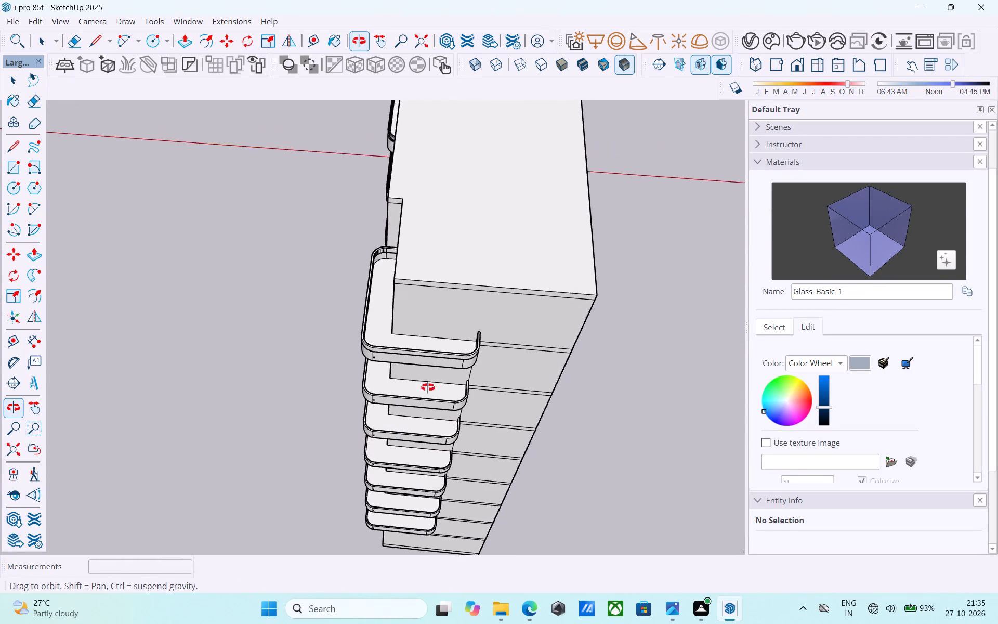
shift+middle_drag(428, 387, 550, 379)
scroll(385, 276, up, 4)
middle_drag(513, 293, 462, 236)
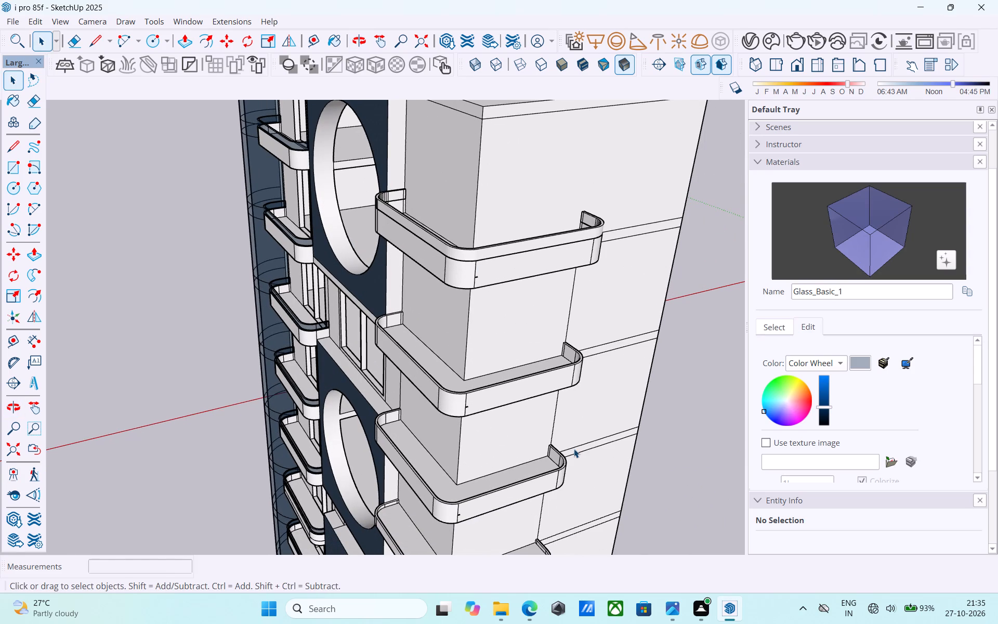
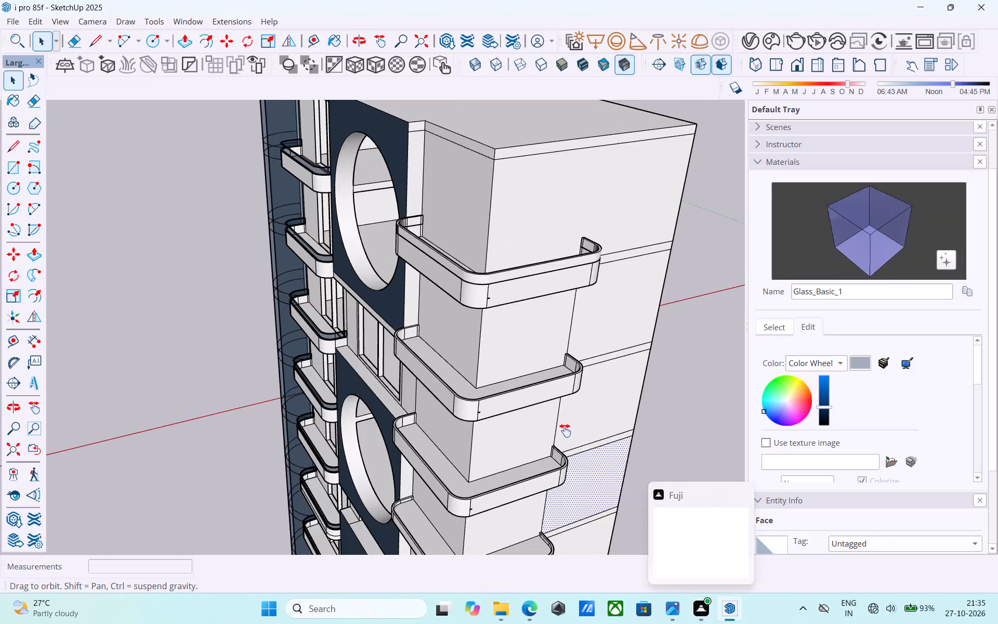
Open the top balcony's upper railing band for editing, at the inner face of a rounded corner.
key(space)
middle_drag(485, 383, 495, 419)
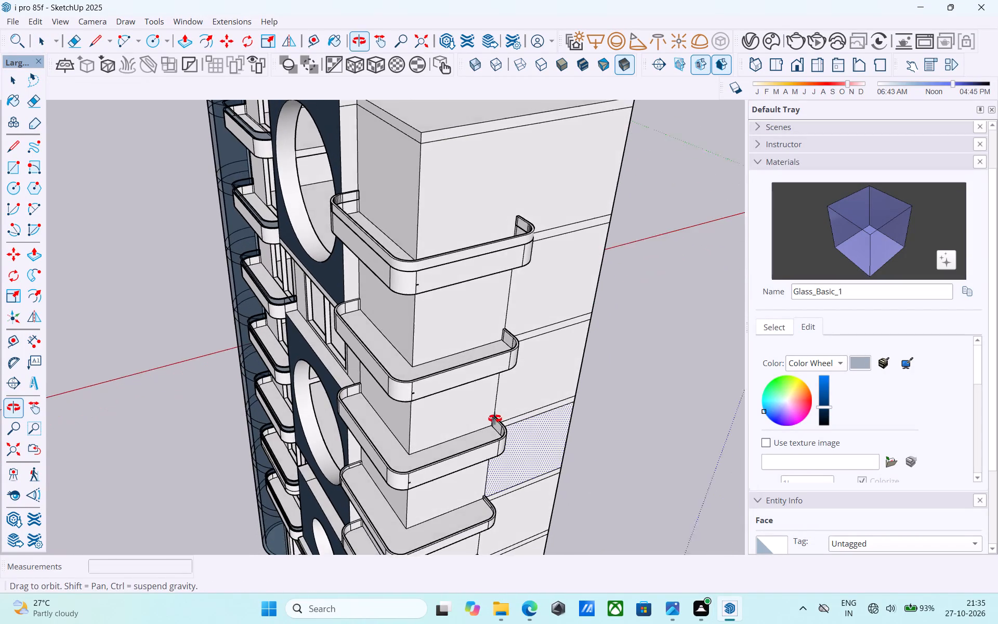
middle_drag(495, 419, 495, 418)
middle_drag(471, 395, 549, 474)
scroll(435, 335, up, 3)
shift+middle_drag(456, 347, 346, 394)
scroll(294, 337, up, 5)
middle_drag(386, 359, 353, 341)
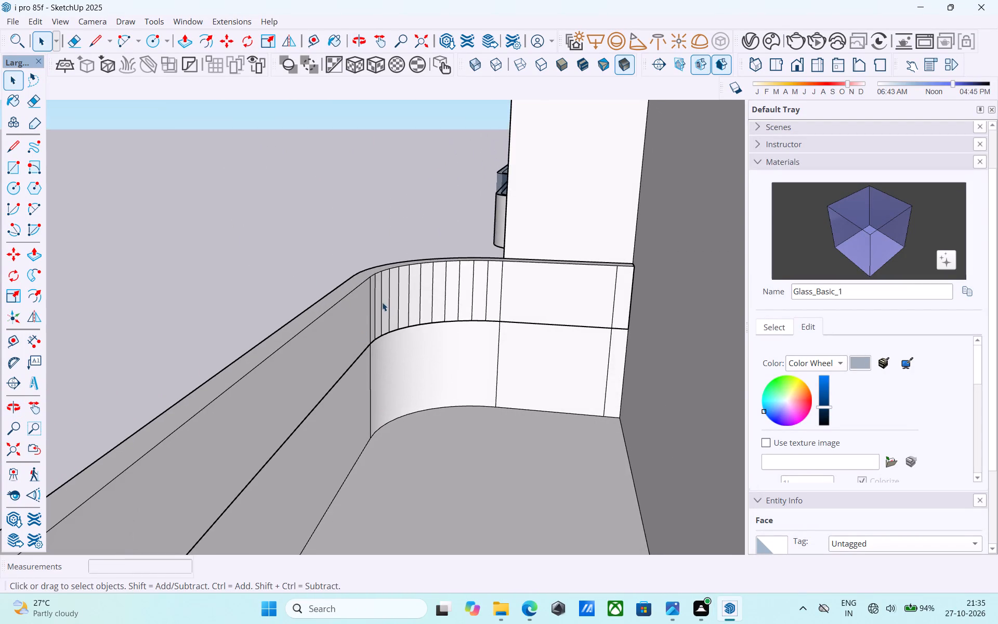
scroll(379, 300, up, 5)
middle_drag(372, 301, 378, 352)
scroll(363, 339, up, 4)
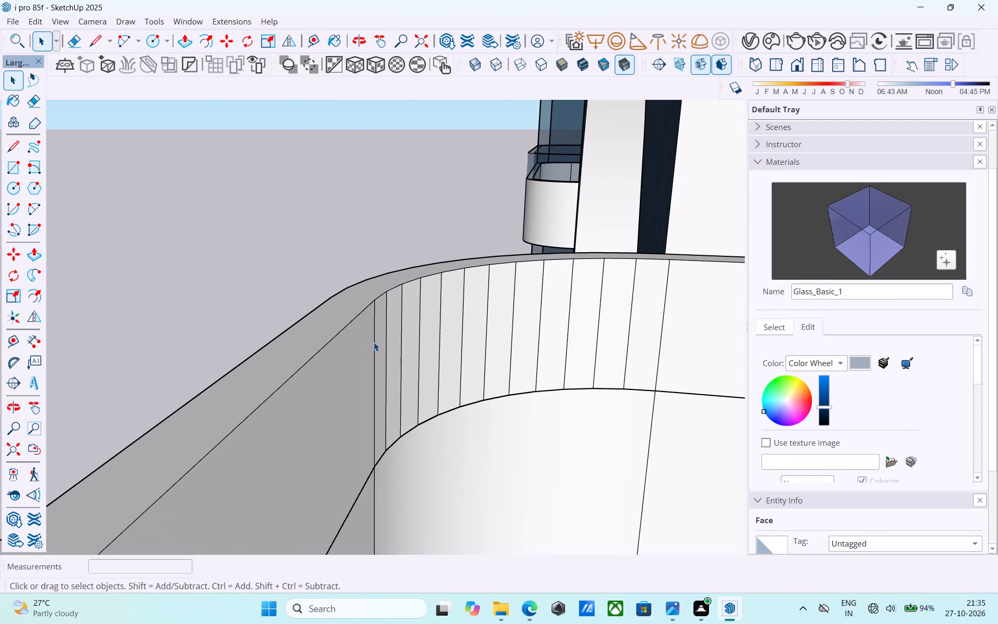
click(374, 342)
double_click(374, 342)
Hide the first five vertical segment edges on the corner's inner face, starting where it meets the long straight side.
click(375, 342)
right_click(375, 342)
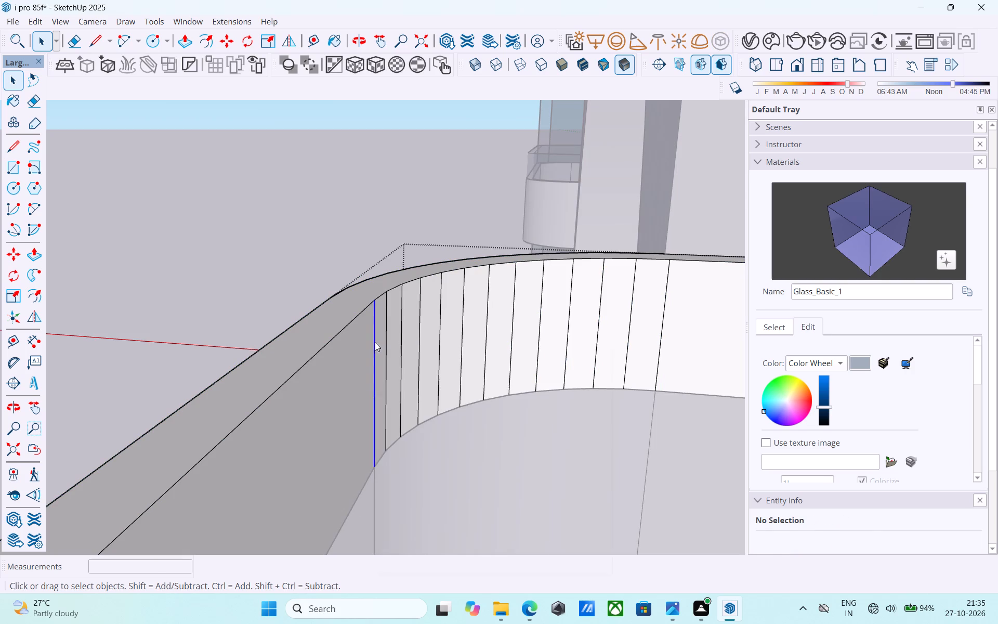
click(403, 383)
click(387, 305)
right_click(387, 305)
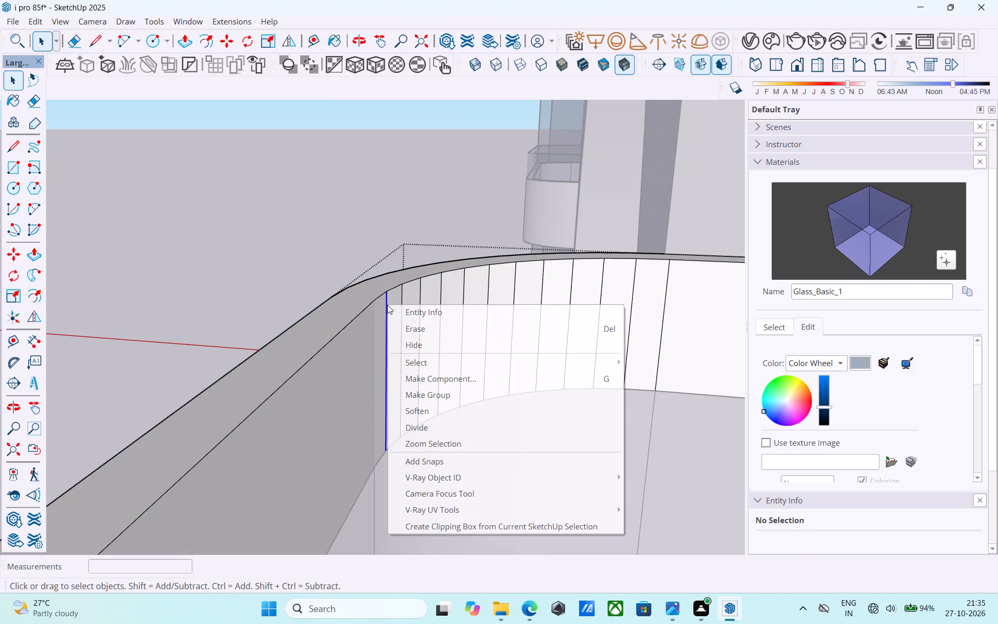
click(405, 339)
click(399, 308)
click(402, 310)
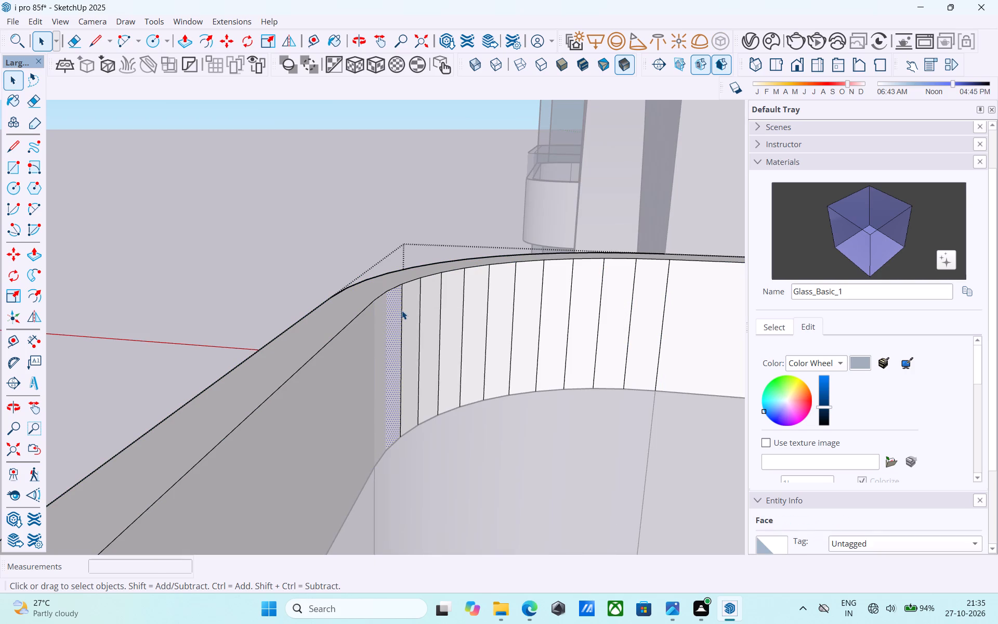
right_click(402, 310)
click(421, 346)
click(420, 307)
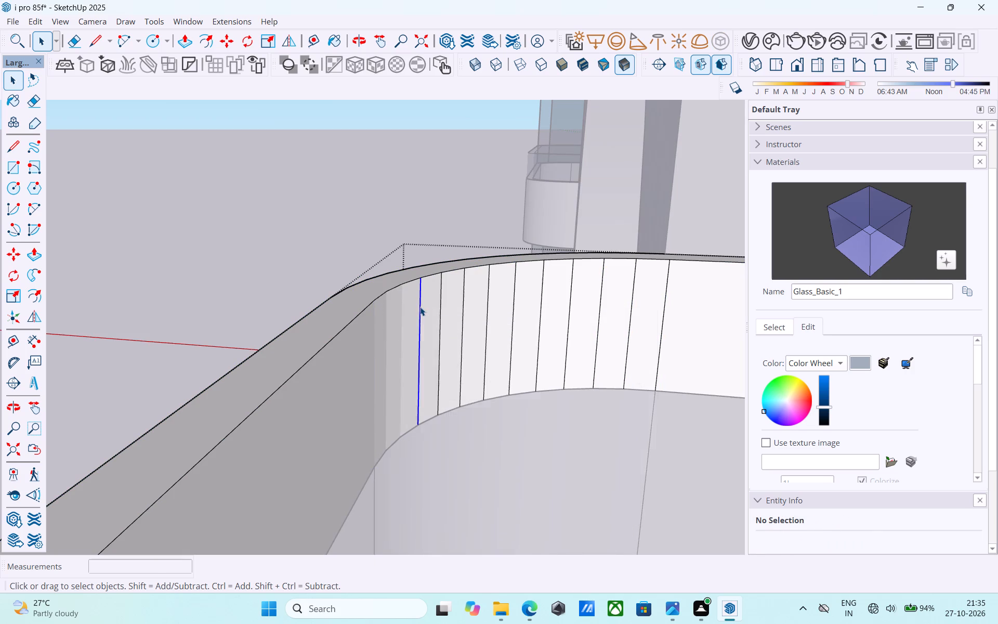
right_click(420, 307)
click(442, 344)
click(440, 311)
right_click(440, 311)
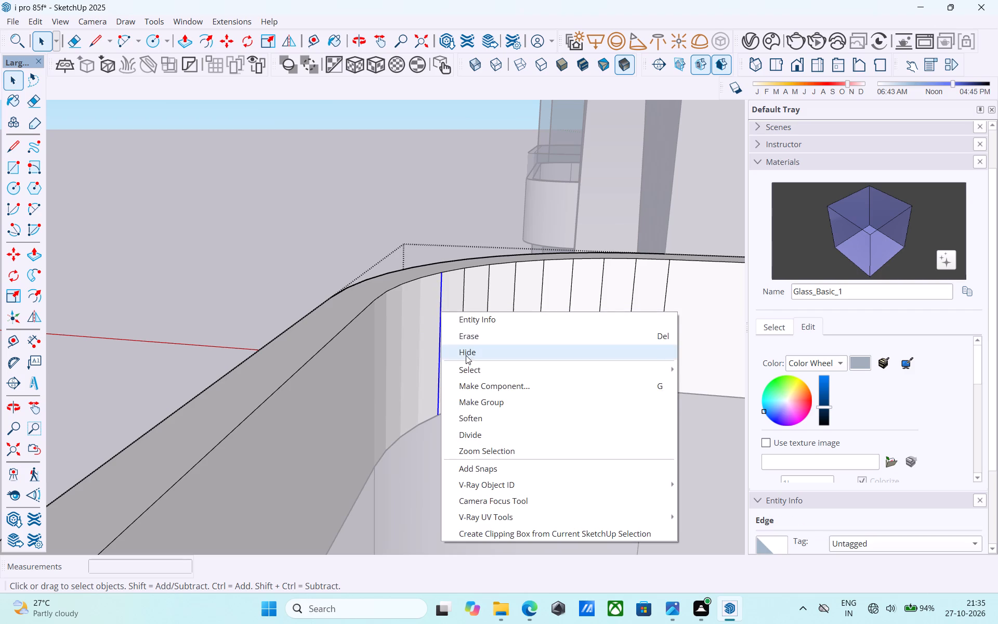
click(466, 356)
Hide the next four vertical segment edges along the inner face of the same rounded railing corner.
click(462, 306)
right_click(462, 305)
click(457, 294)
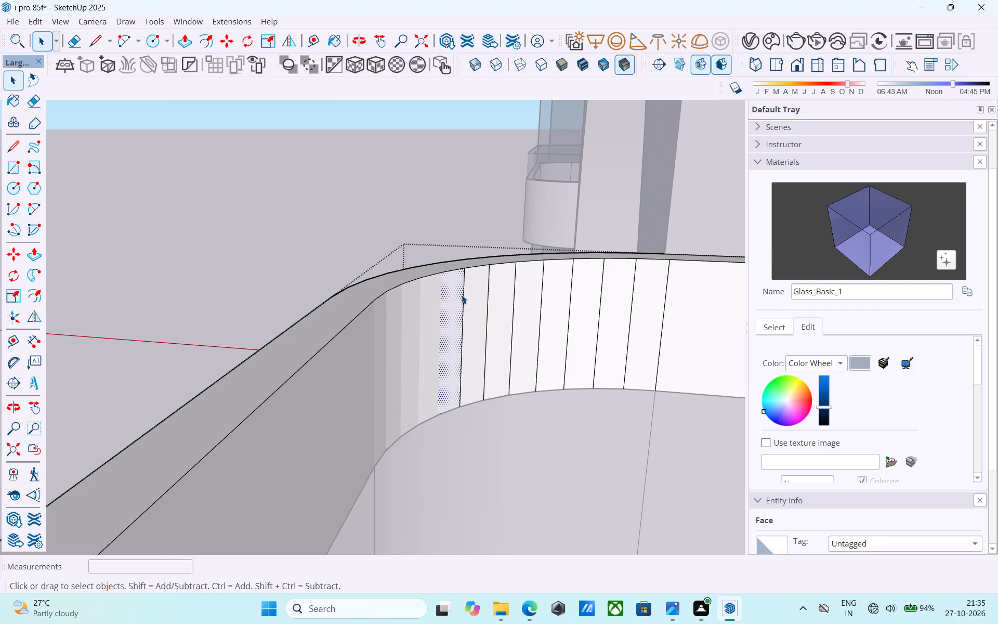
click(463, 295)
right_click(463, 295)
click(485, 332)
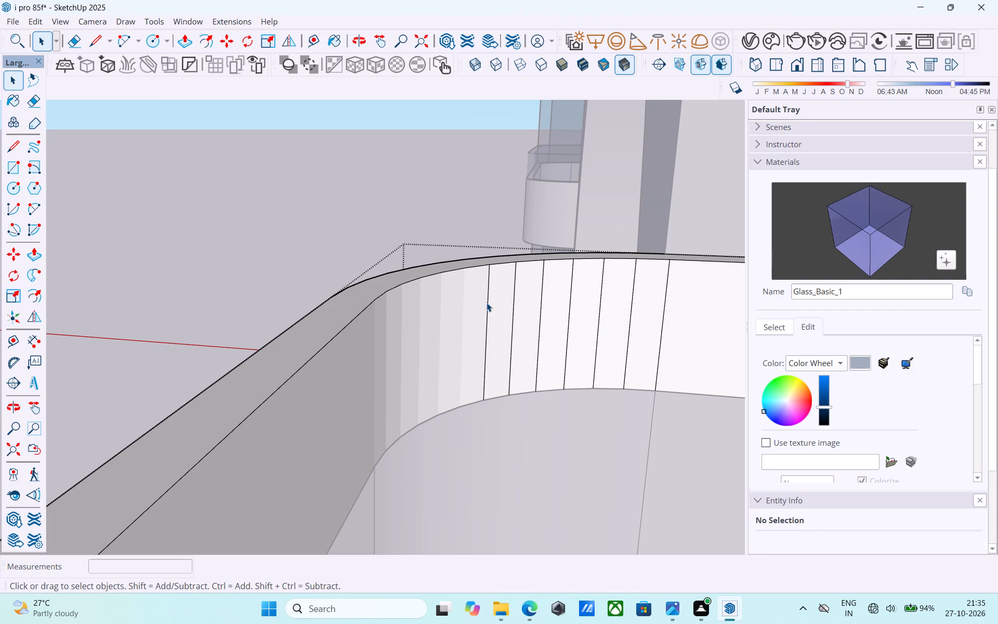
click(487, 303)
right_click(487, 303)
click(512, 341)
click(513, 318)
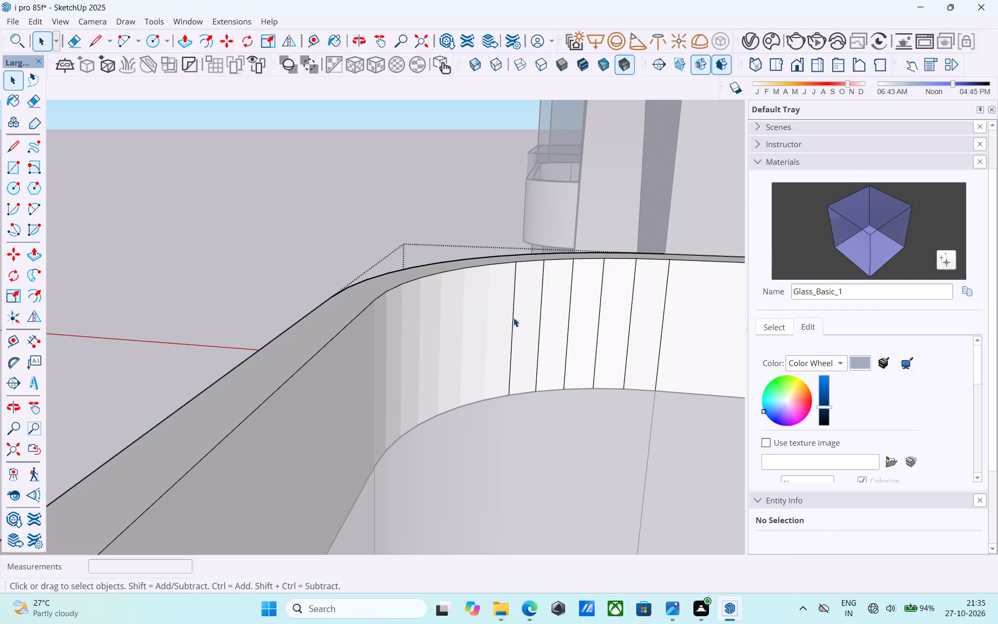
right_click(514, 318)
click(535, 353)
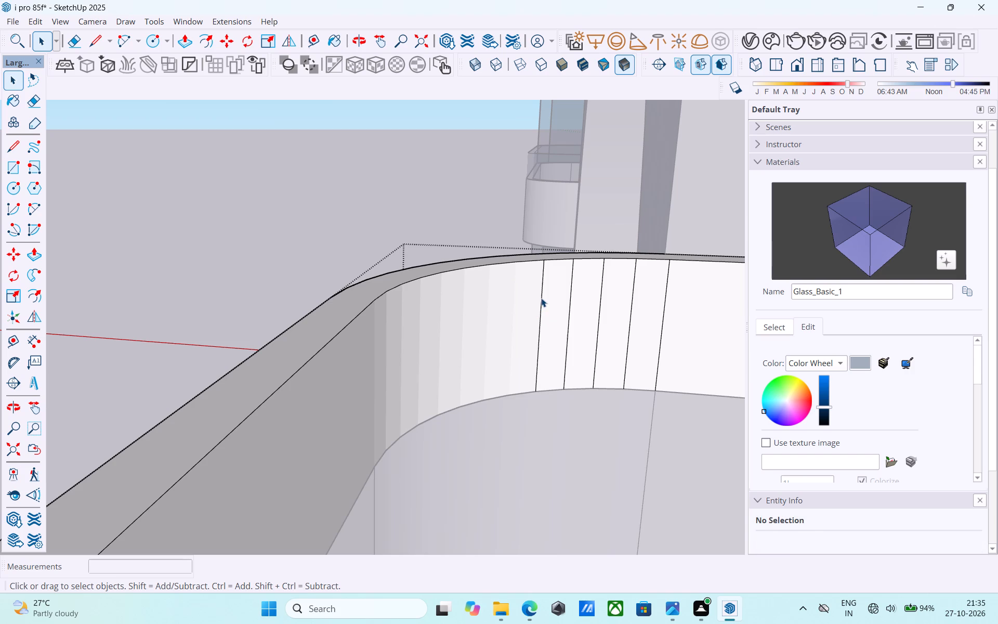
click(541, 298)
right_click(541, 297)
click(564, 336)
Hide the last four vertical segment edges on the corner's inner face, up to the short return side.
click(570, 305)
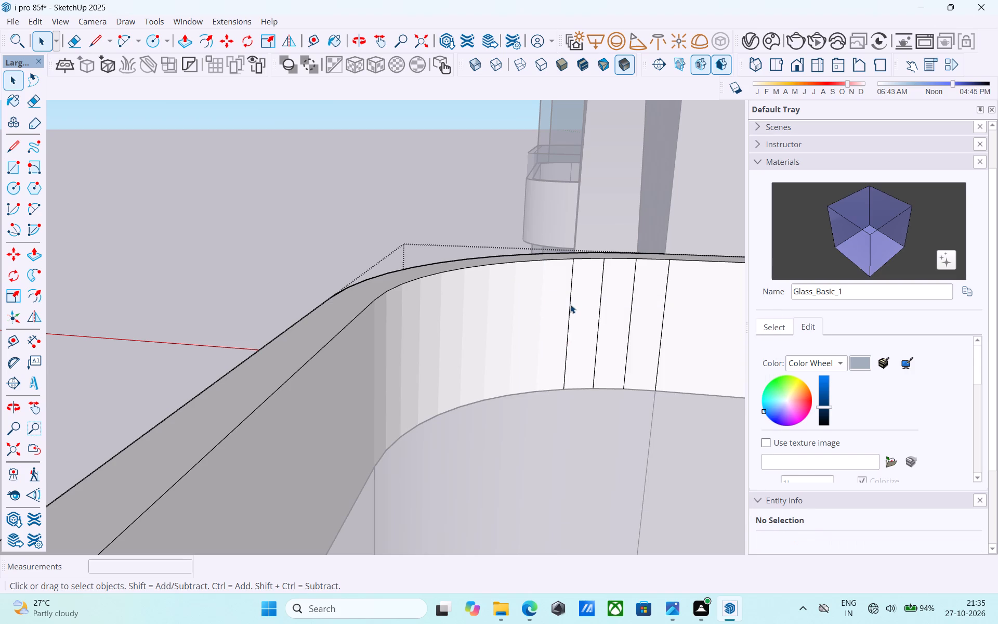
right_click(570, 304)
click(595, 343)
click(601, 300)
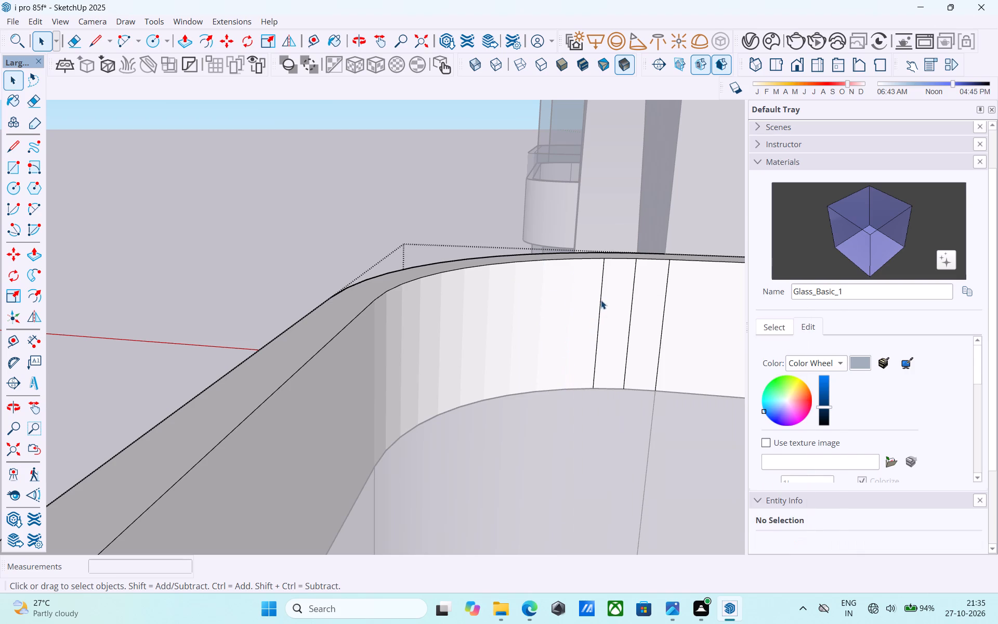
right_click(601, 300)
click(622, 335)
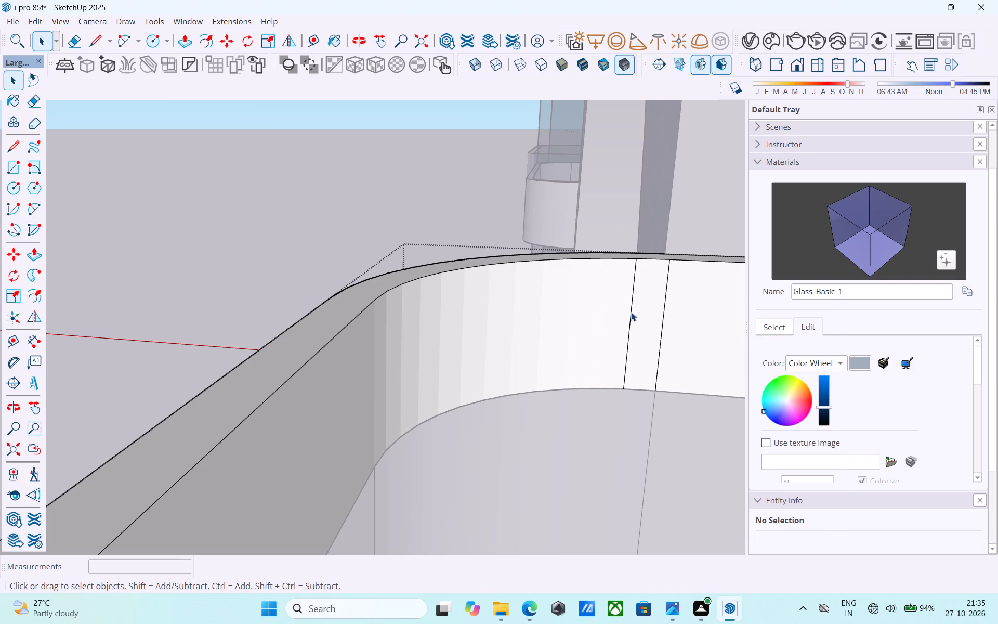
click(631, 311)
right_click(632, 311)
click(646, 354)
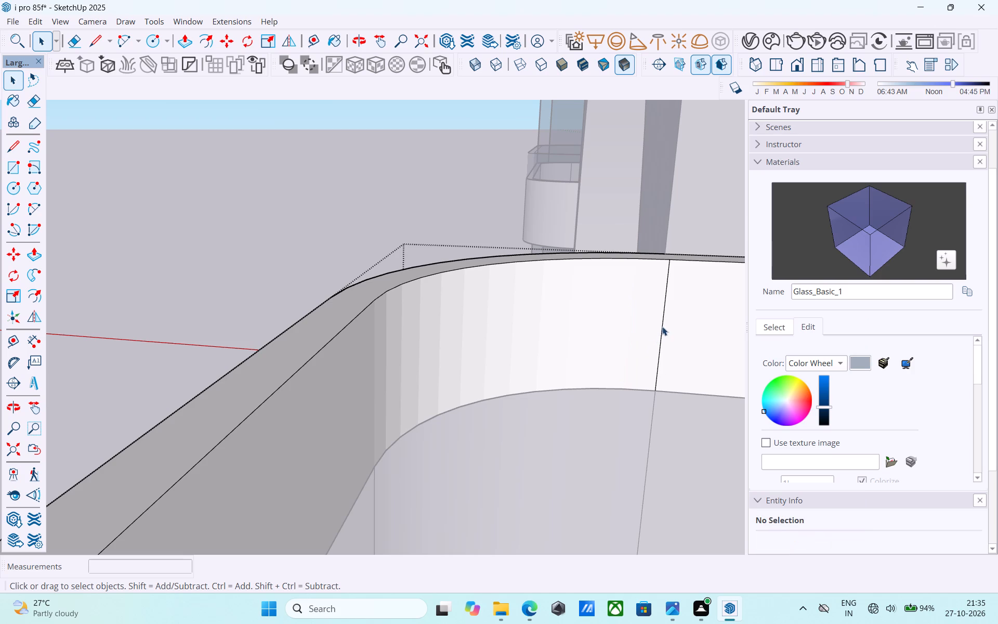
click(662, 326)
right_click(662, 326)
click(682, 358)
Hide the first four vertical segment edges on the same corner's outer face, starting from the side beside the facade.
middle_drag(361, 341, 786, 378)
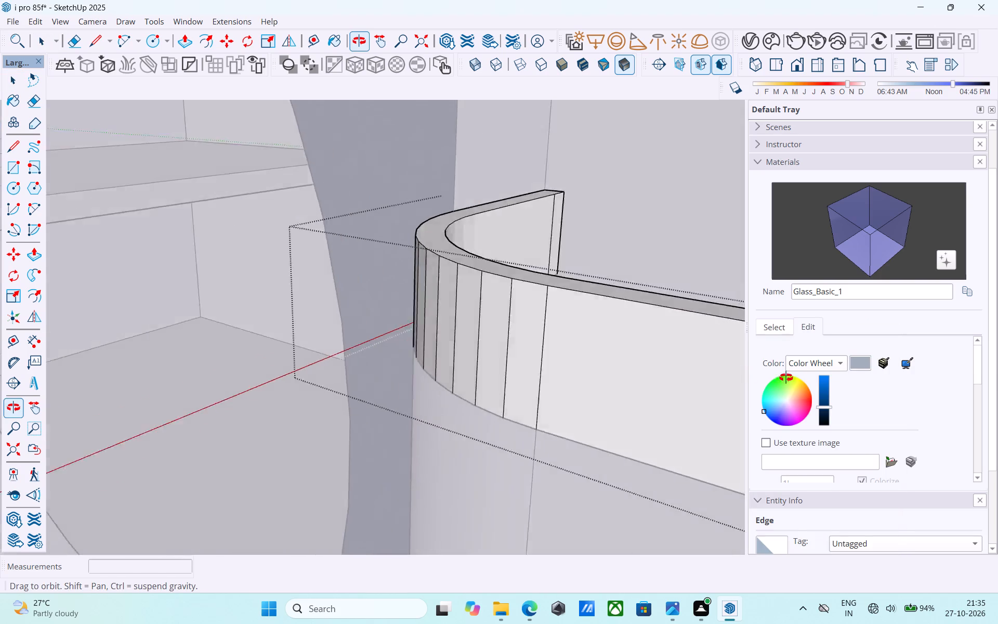
middle_drag(786, 378, 830, 380)
scroll(607, 335, down, 5)
middle_drag(479, 336, 681, 326)
scroll(388, 288, up, 5)
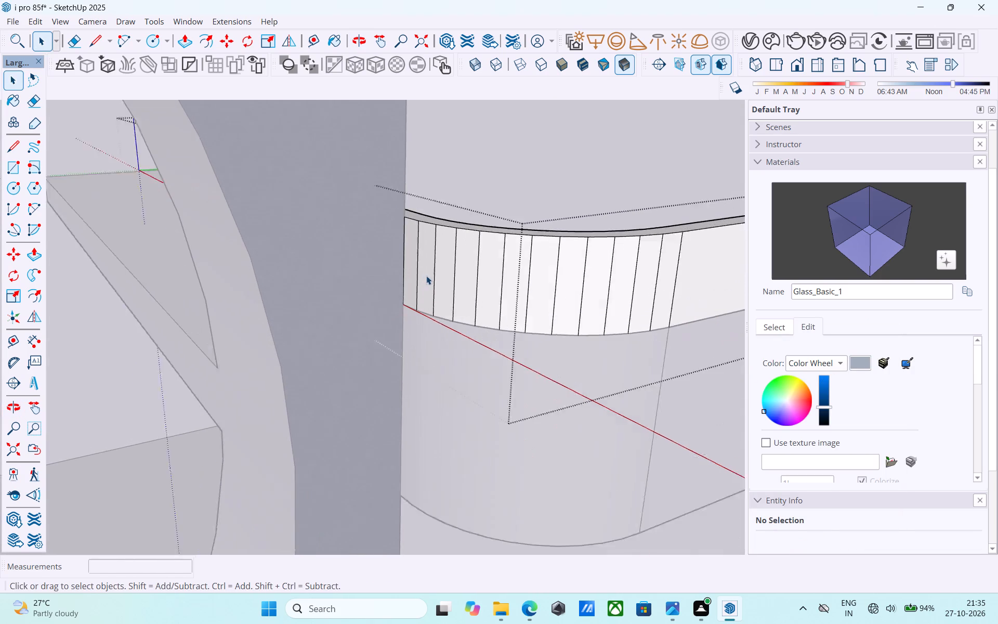
scroll(426, 276, up, 6)
click(409, 267)
right_click(409, 267)
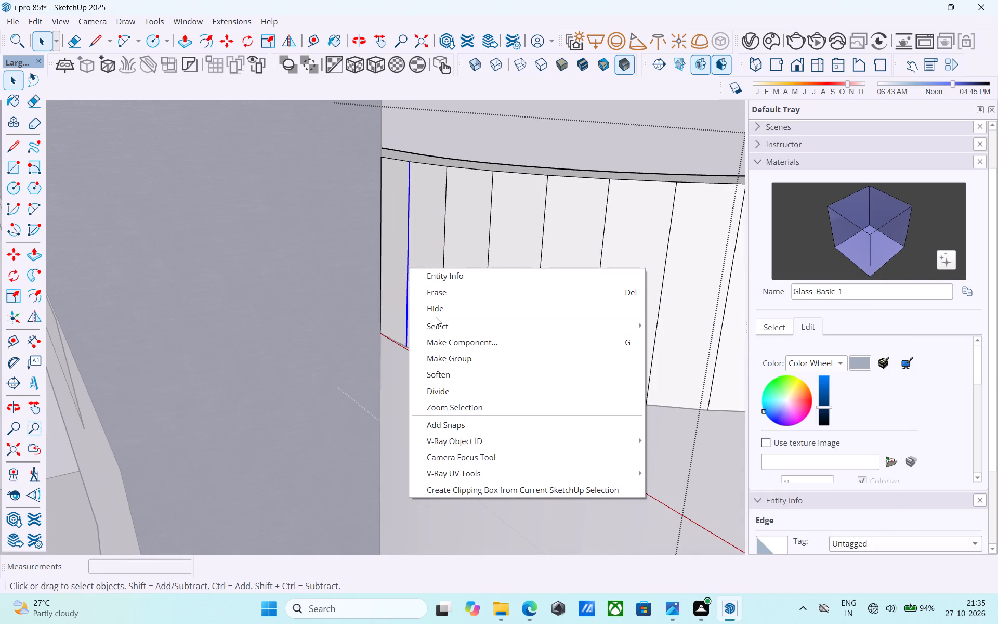
click(436, 308)
click(444, 246)
right_click(444, 246)
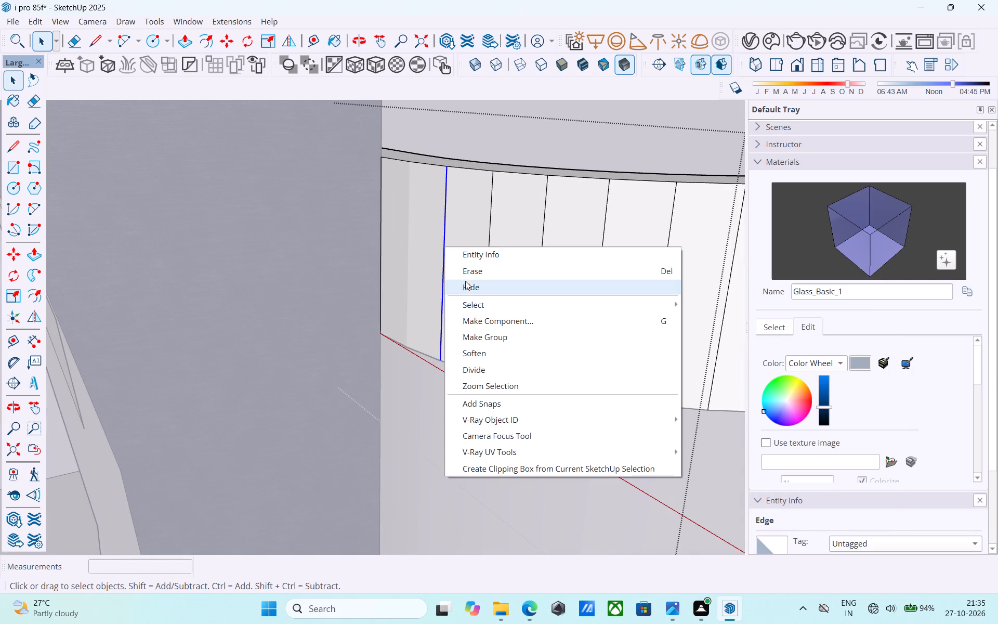
click(467, 285)
click(488, 232)
right_click(488, 232)
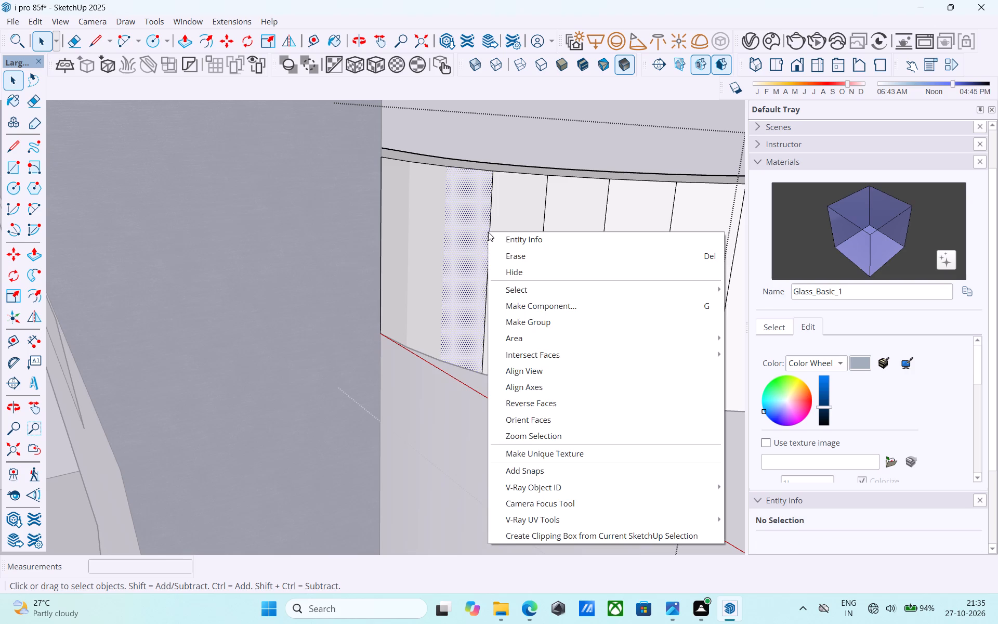
click(489, 227)
right_click(489, 227)
click(506, 264)
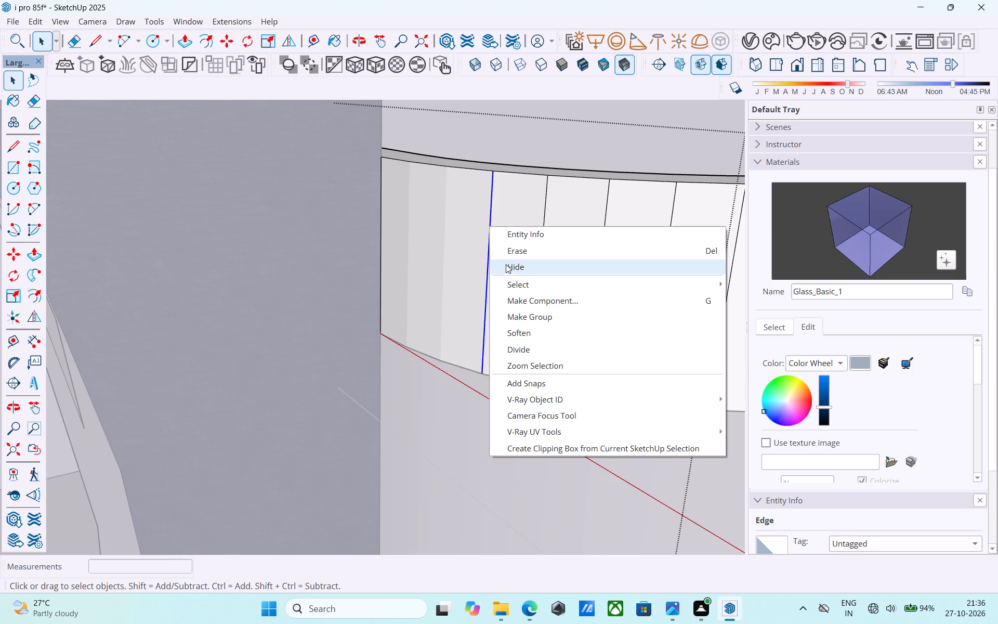
scroll(423, 290, down, 4)
scroll(514, 281, up, 4)
click(492, 275)
right_click(491, 275)
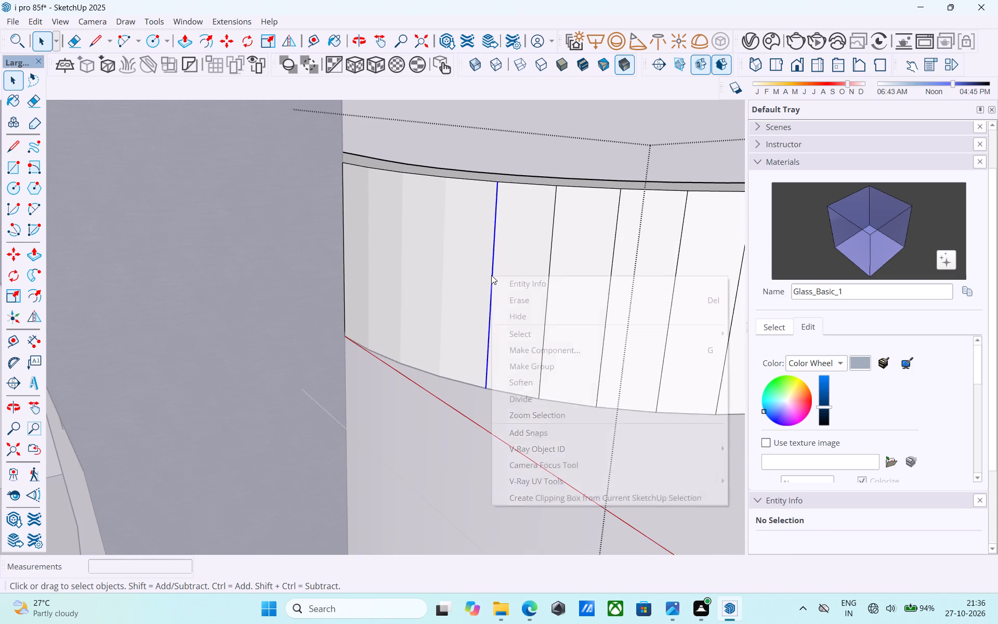
click(514, 314)
Hide the next four vertical segment edges along the outer face of the rounded railing corner.
scroll(357, 330, down, 5)
scroll(283, 347, down, 5)
middle_drag(432, 321, 353, 335)
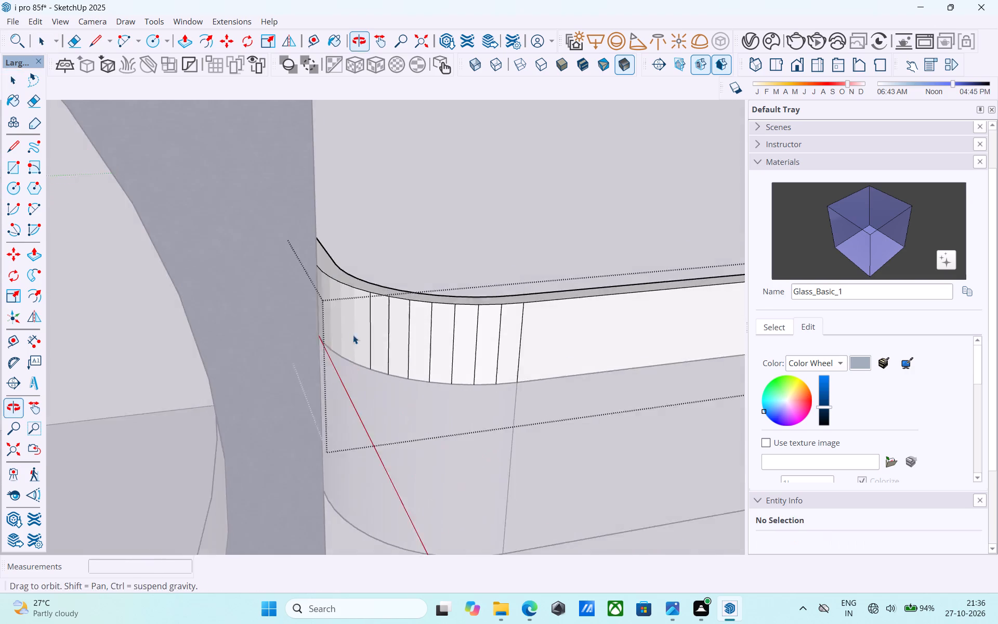
middle_drag(353, 335, 354, 335)
scroll(360, 330, up, 7)
click(363, 313)
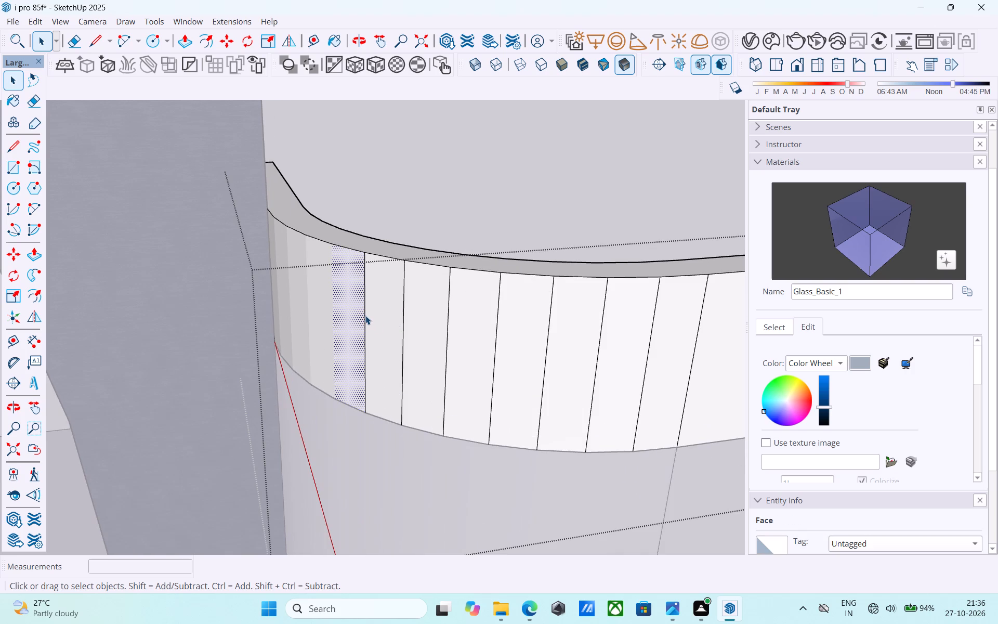
click(366, 316)
right_click(366, 316)
click(383, 350)
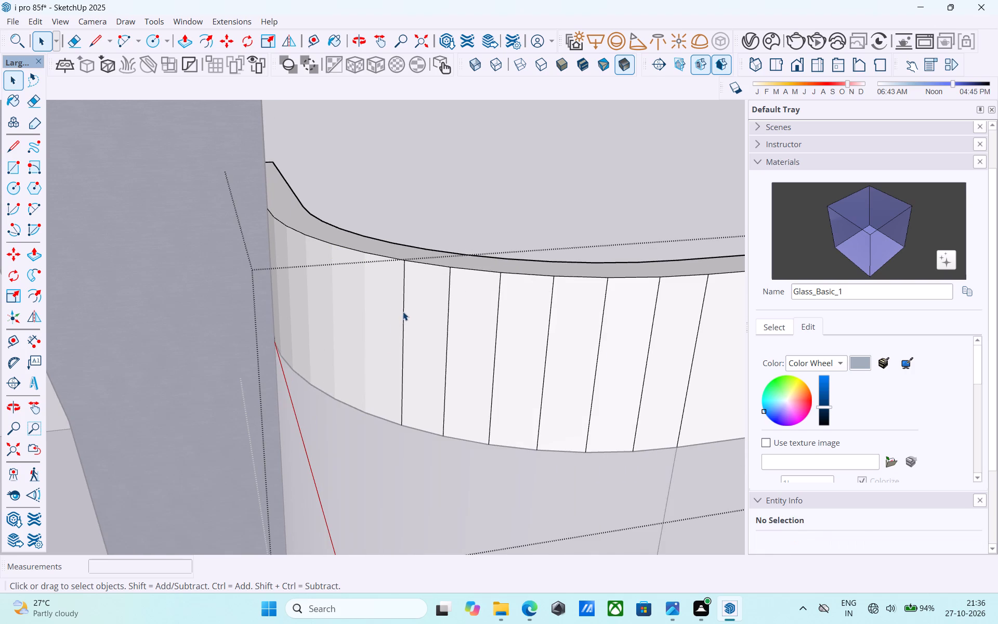
click(403, 311)
right_click(403, 311)
click(427, 350)
scroll(307, 330, down, 4)
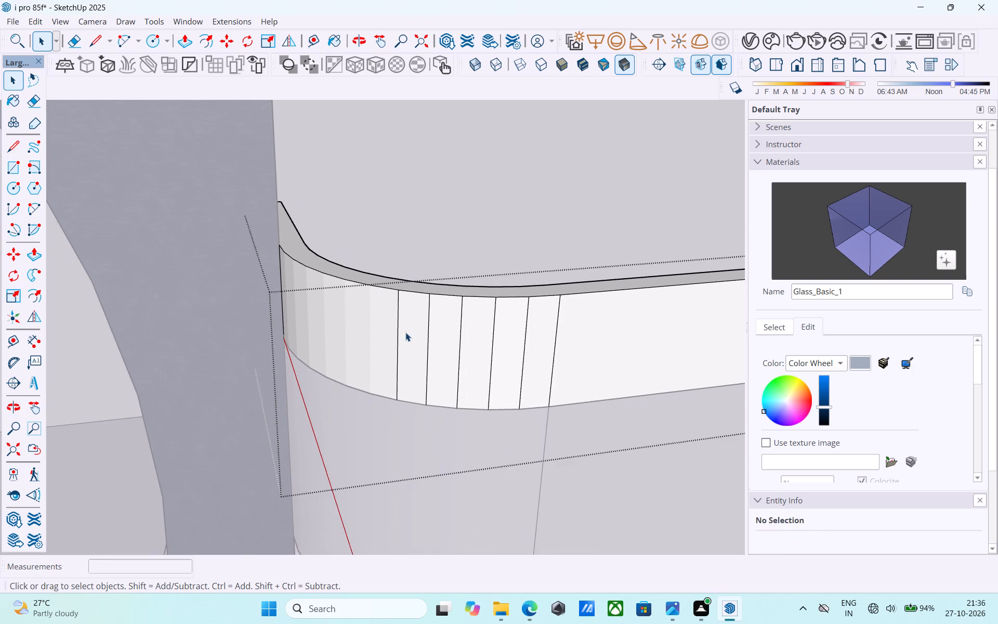
scroll(405, 332, up, 3)
click(393, 325)
right_click(393, 325)
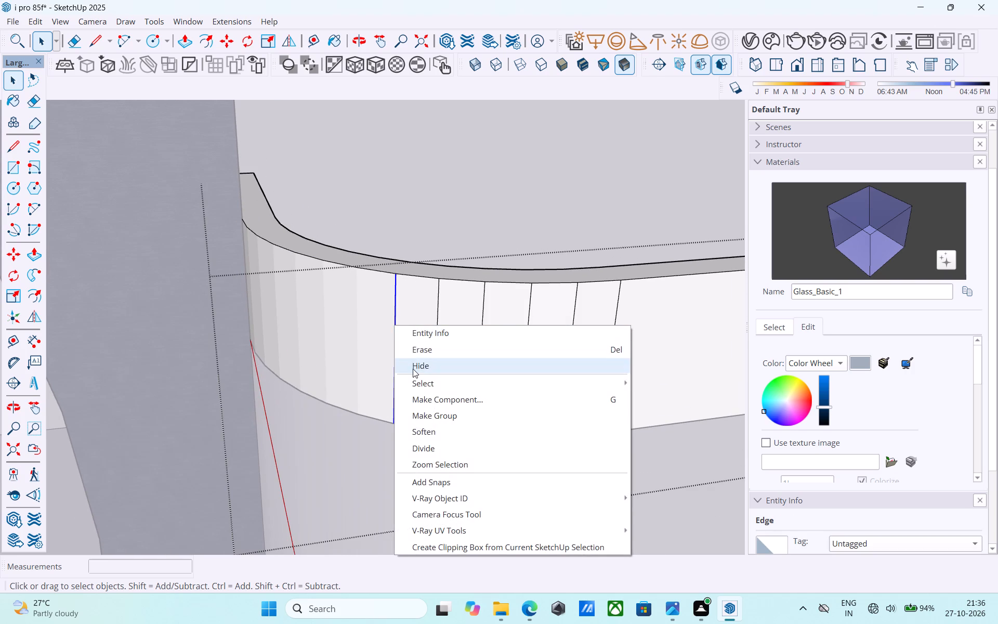
click(413, 369)
click(437, 324)
right_click(437, 324)
click(456, 366)
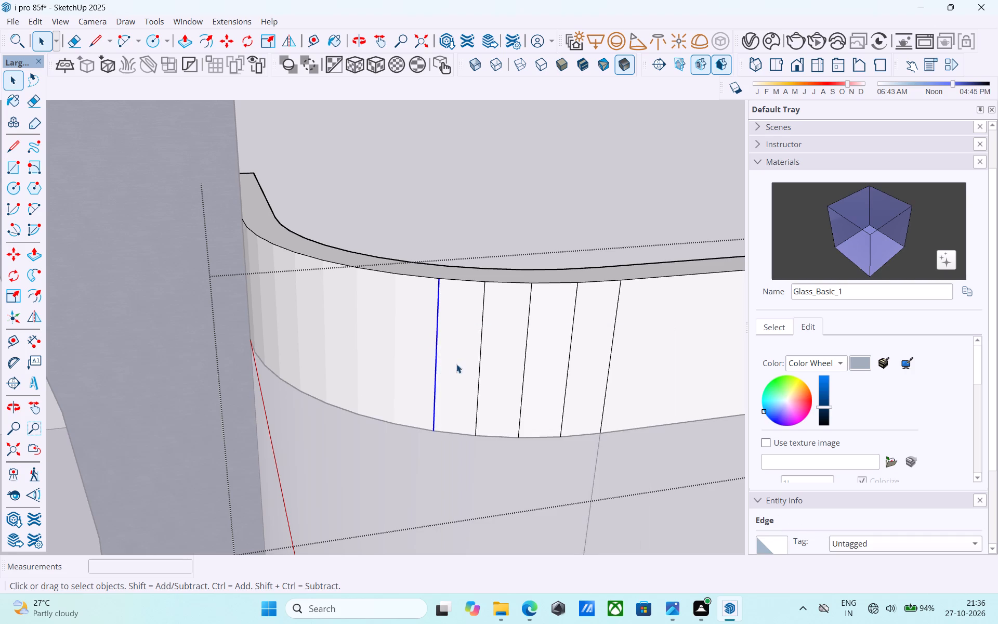
Hide the remaining four vertical edges on the corner's outer face, up to the long straight side.
click(481, 322)
right_click(481, 321)
click(501, 358)
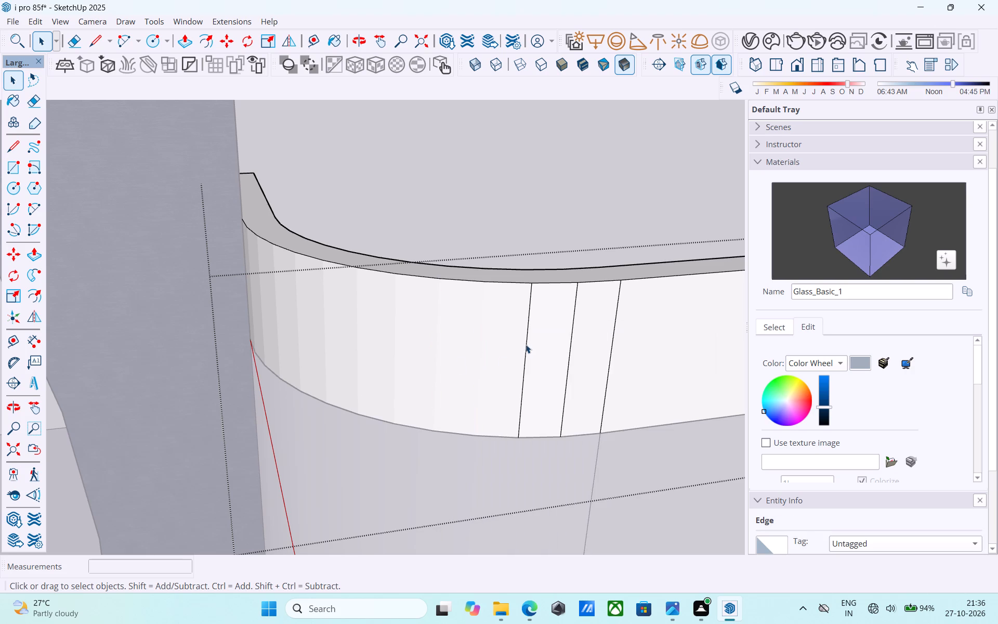
click(527, 337)
right_click(527, 337)
click(546, 380)
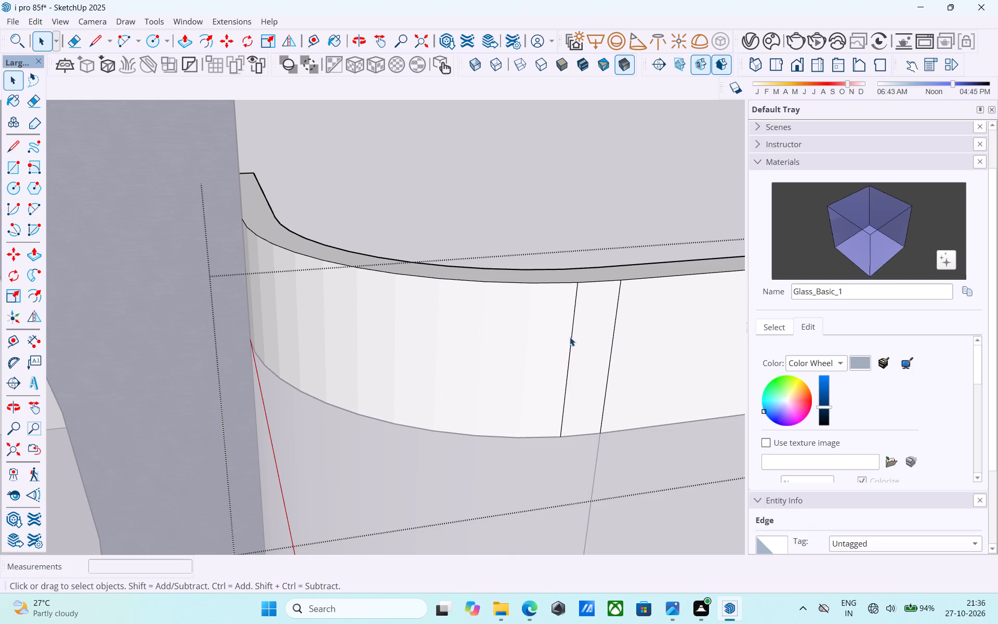
click(570, 335)
right_click(570, 335)
click(596, 377)
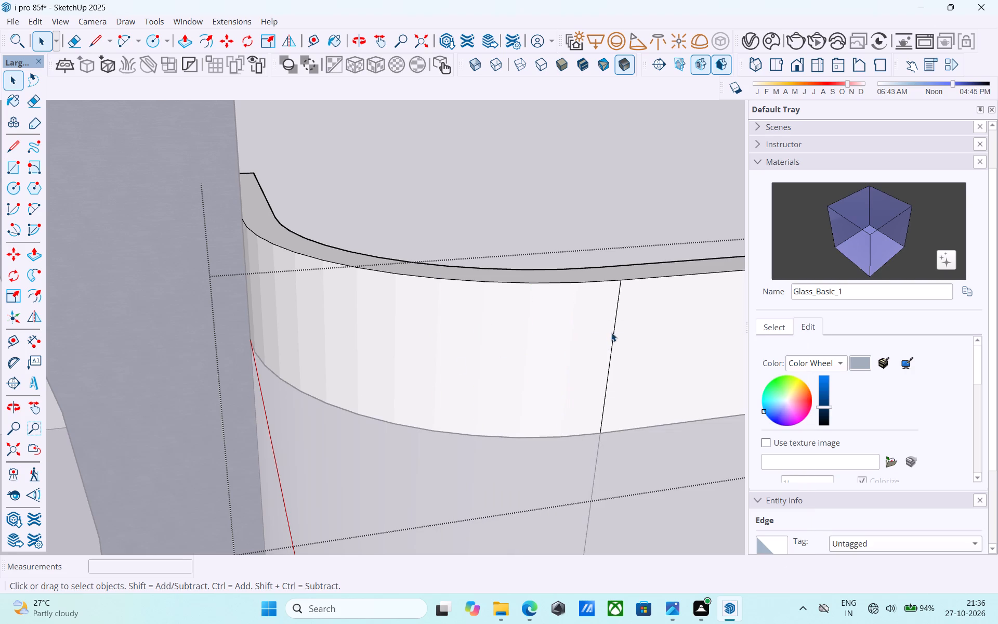
click(614, 329)
right_click(614, 329)
click(636, 370)
Hide the first three vertical segment edges on the inner face of the railing's far-end corner, starting beside the short return.
scroll(374, 327, down, 5)
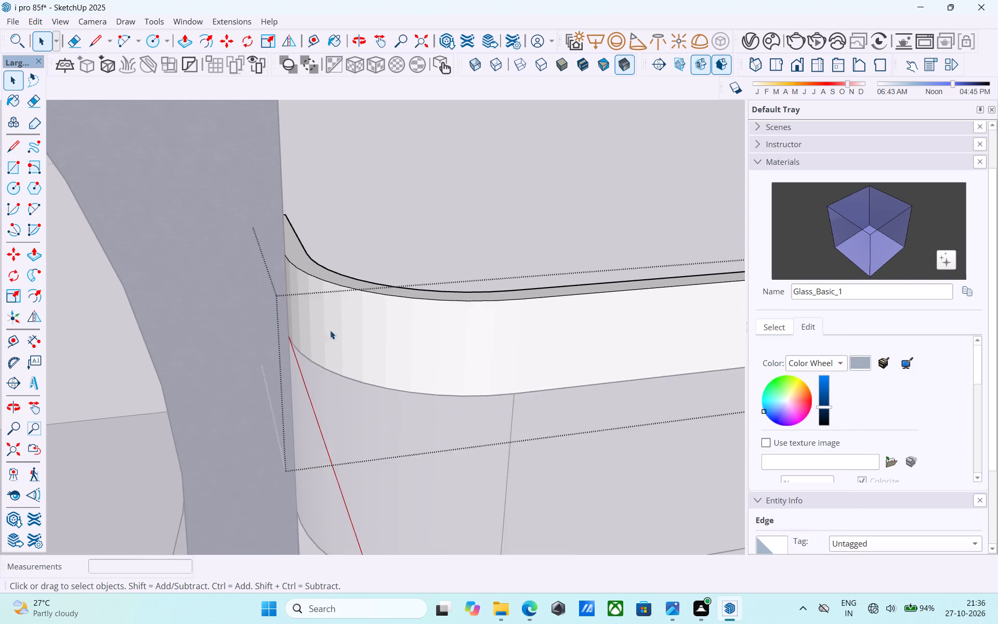
scroll(330, 330, down, 17)
middle_drag(298, 306, 0, 313)
middle_drag(329, 220, 575, 223)
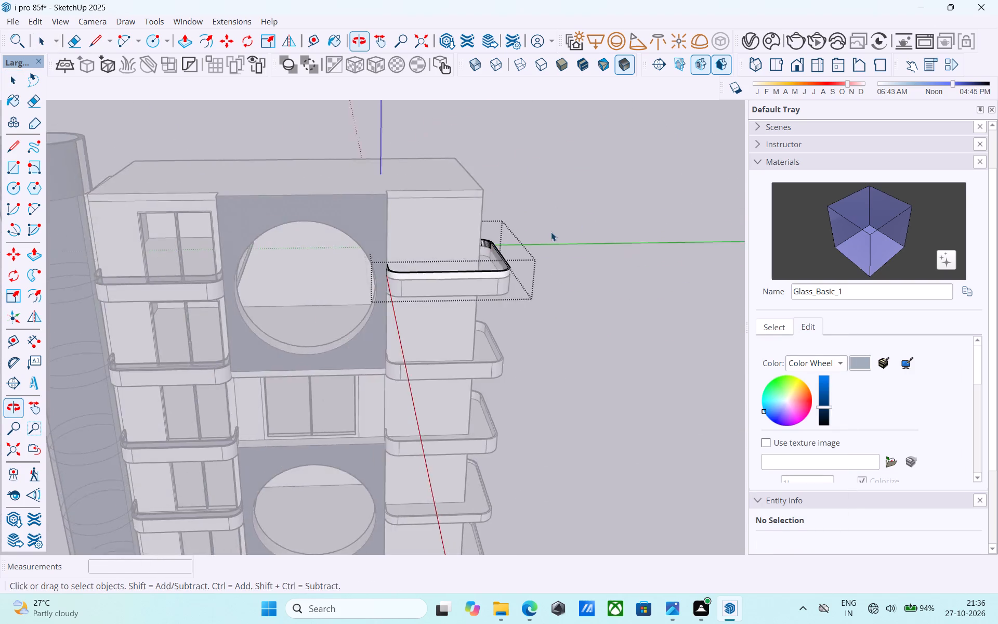
scroll(468, 239, up, 20)
scroll(468, 239, up, 6)
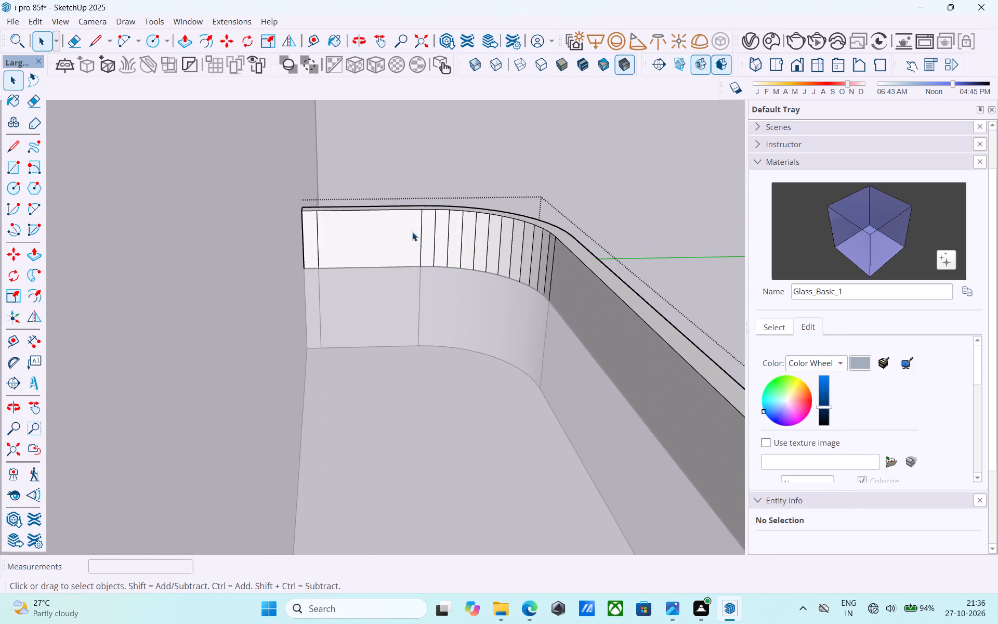
click(421, 236)
right_click(421, 236)
click(448, 276)
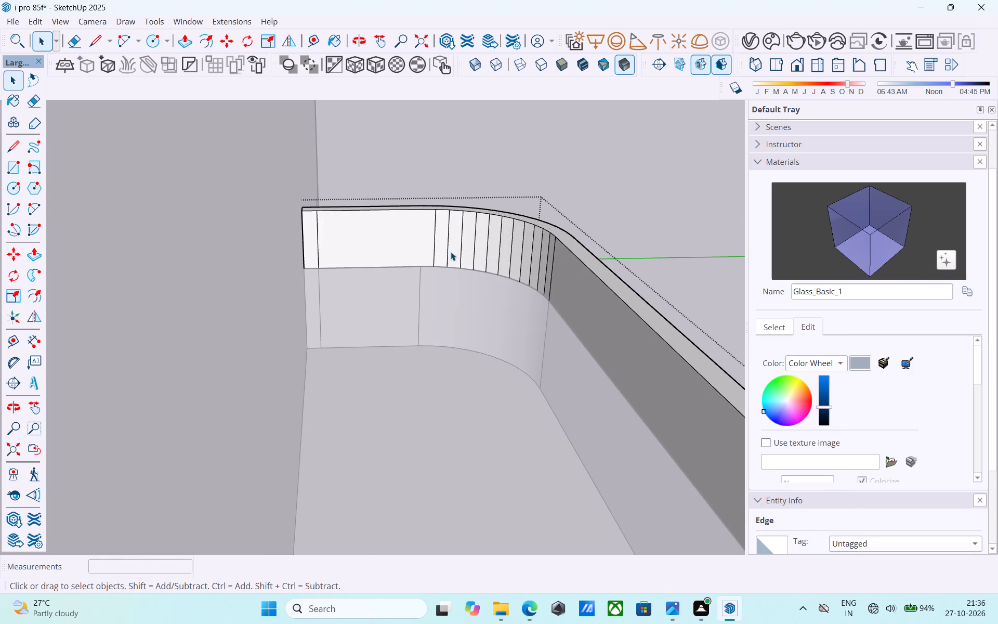
click(446, 239)
click(449, 239)
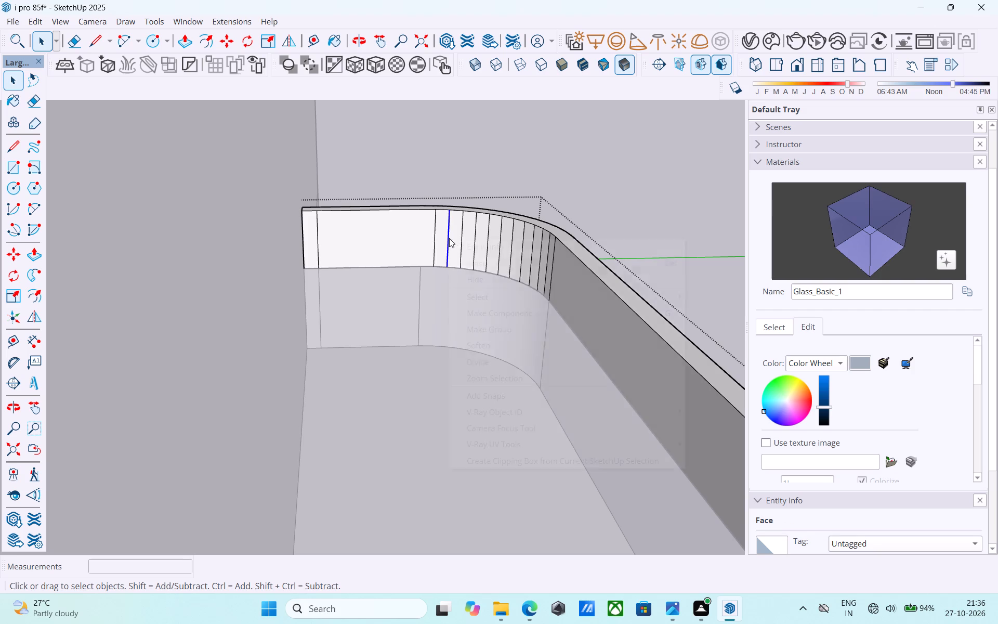
right_click(449, 238)
drag(470, 268, 473, 274)
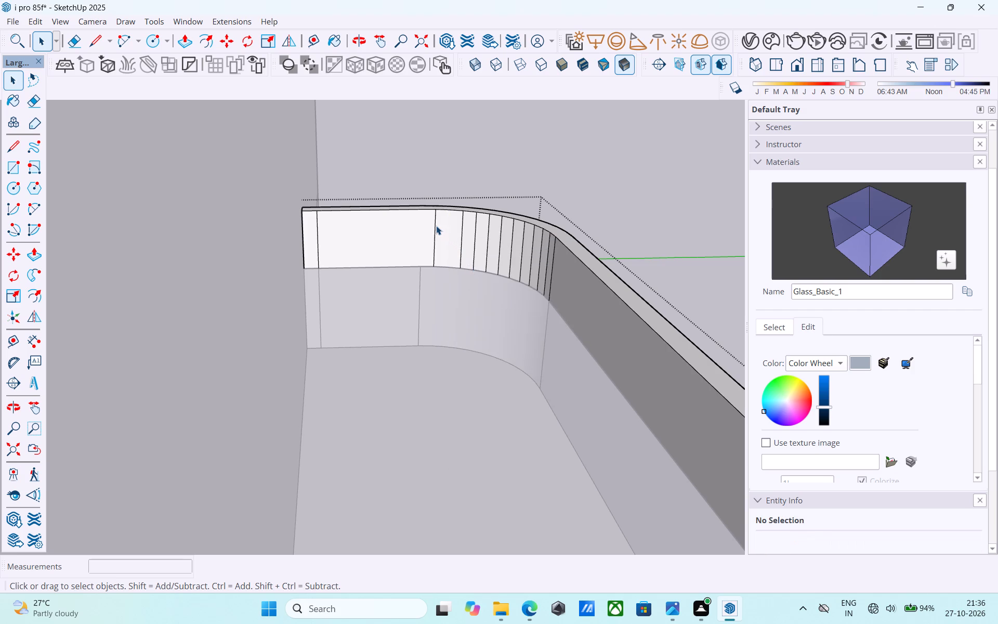
click(436, 225)
right_click(436, 225)
click(459, 263)
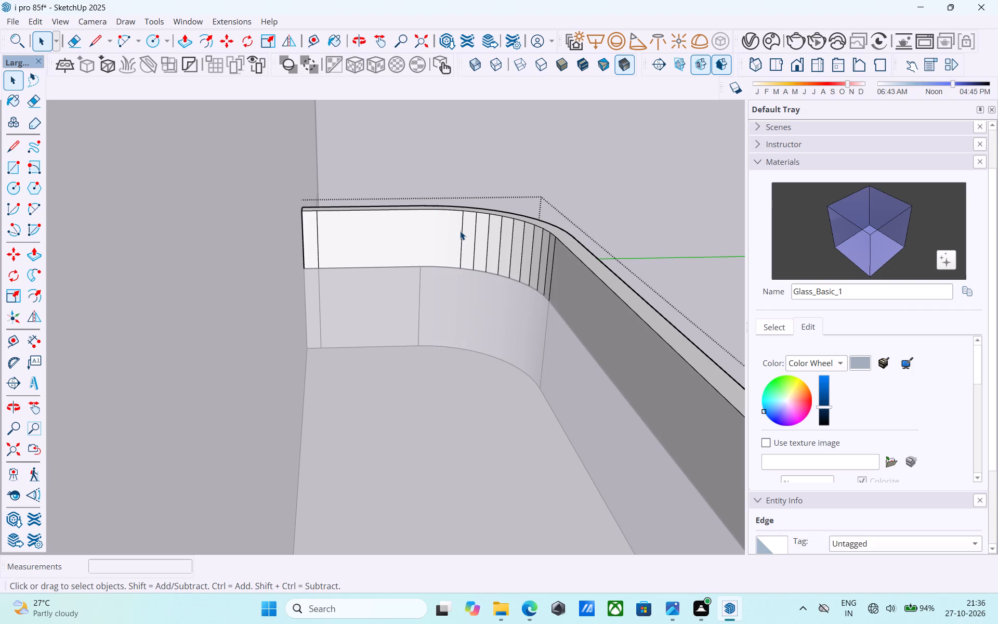
Hide the next three vertical segment edges along the inner face of the same rounded corner.
click(460, 231)
click(462, 232)
right_click(462, 232)
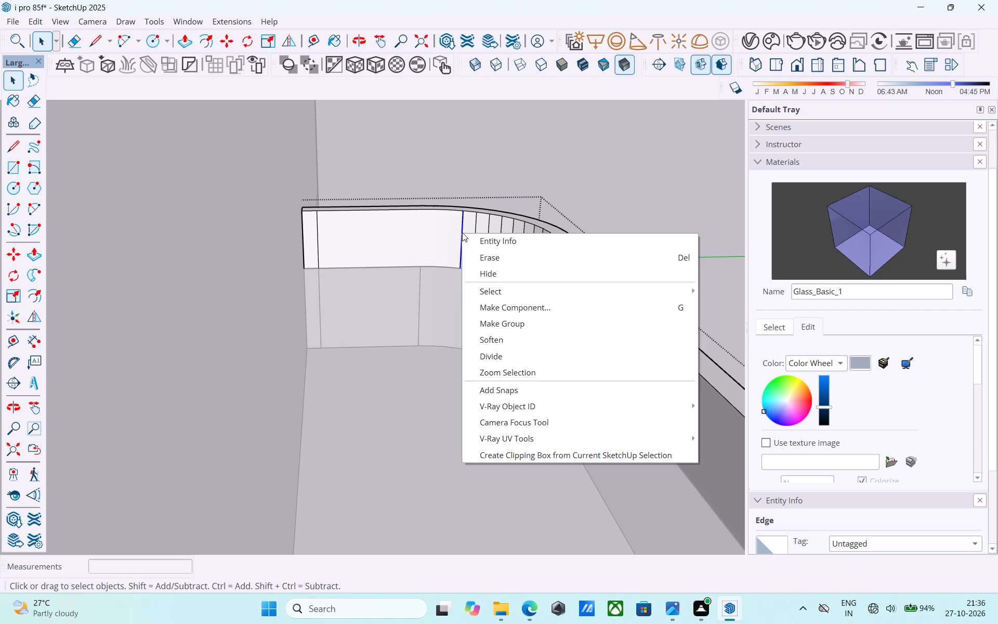
click(488, 269)
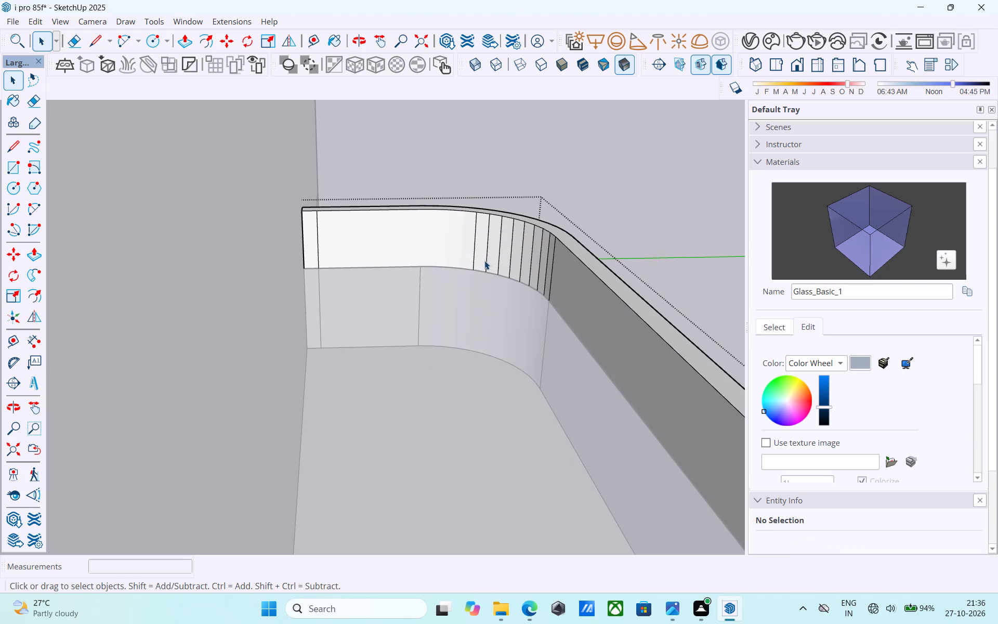
click(476, 229)
right_click(476, 229)
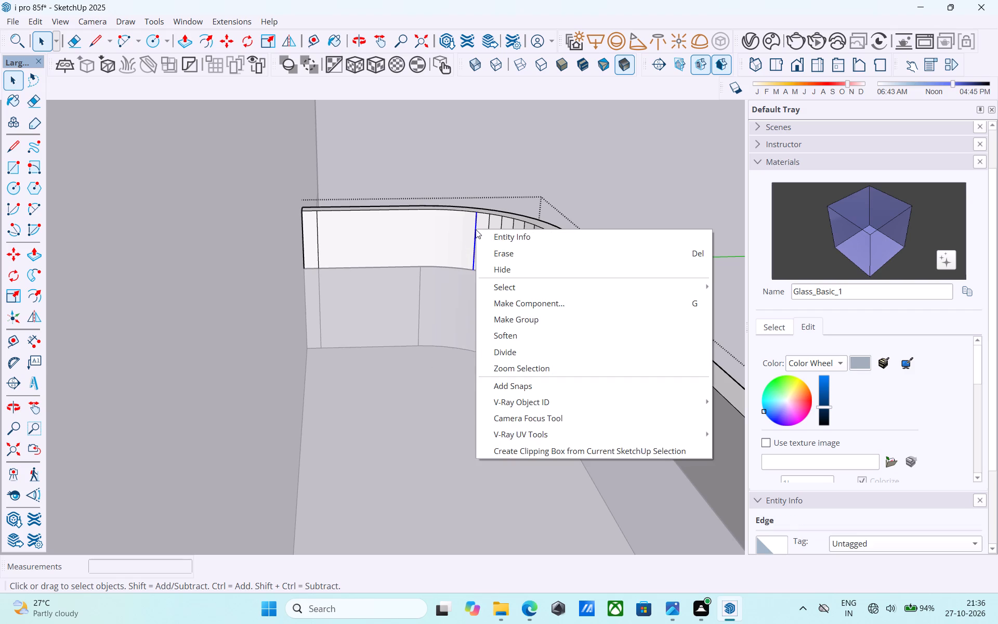
click(496, 271)
click(486, 236)
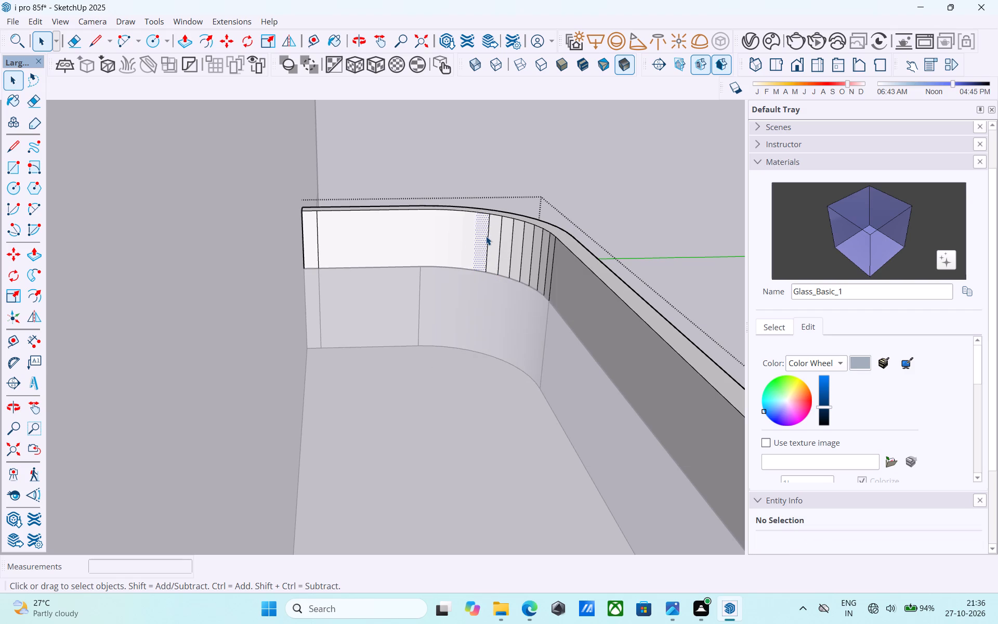
click(488, 238)
right_click(488, 238)
click(515, 277)
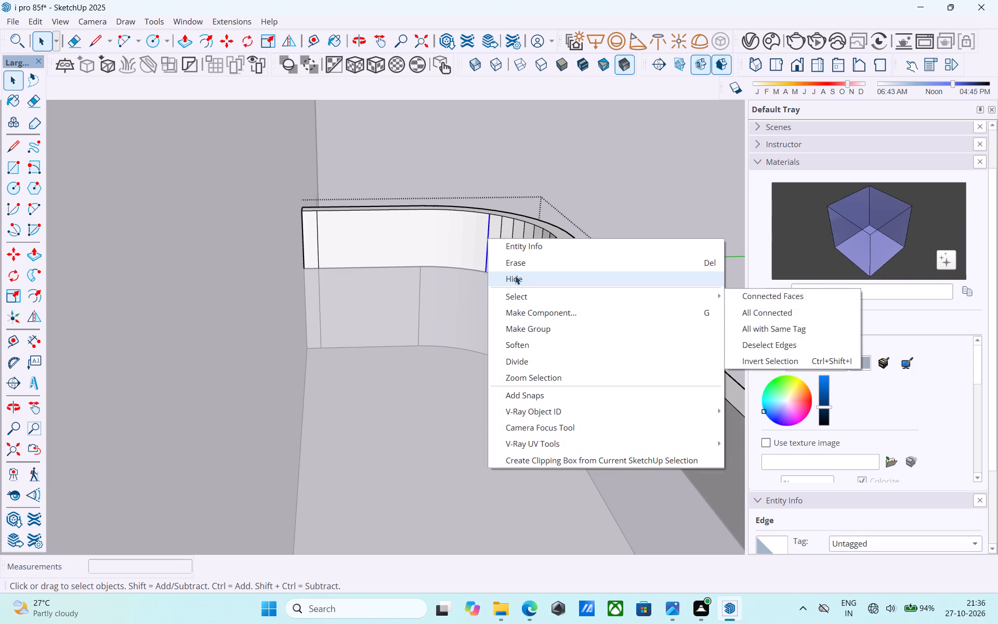
Hide the following four vertical segment edges on the corner's inner face, moving toward the long side.
scroll(508, 230, up, 8)
click(494, 219)
right_click(494, 219)
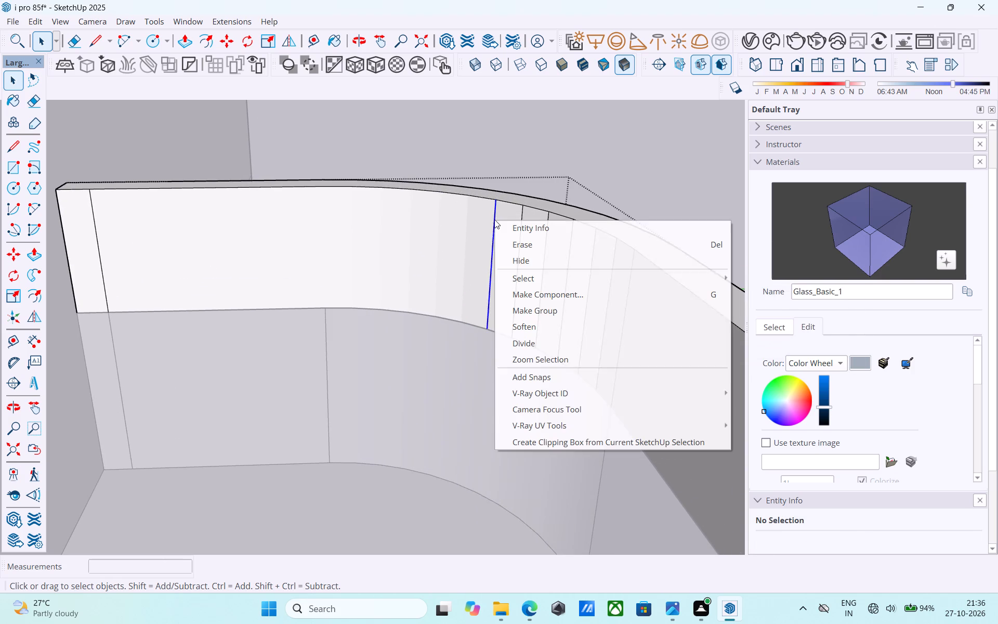
click(516, 252)
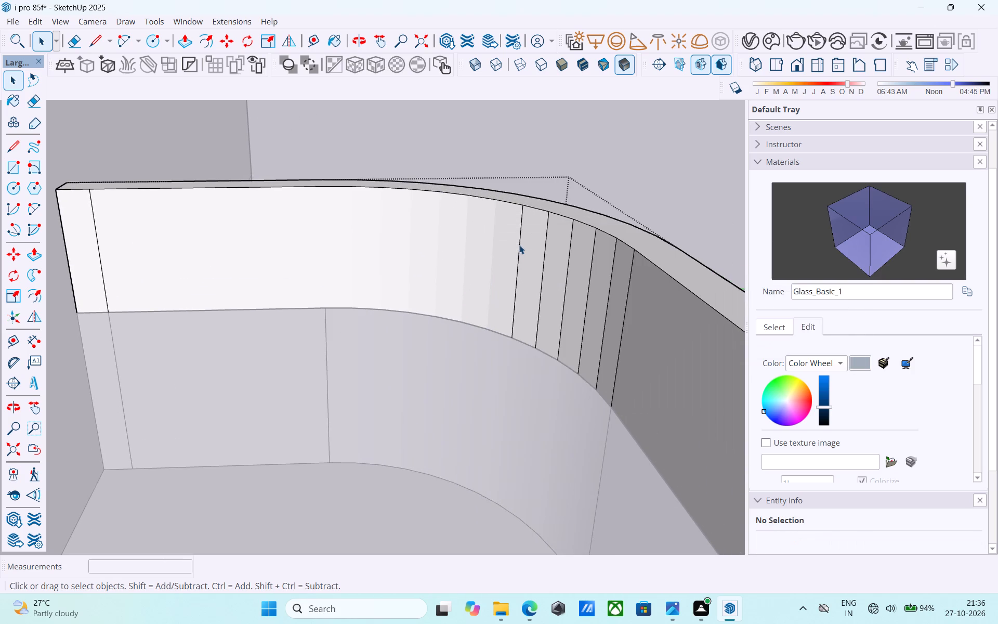
click(519, 245)
right_click(519, 245)
click(533, 285)
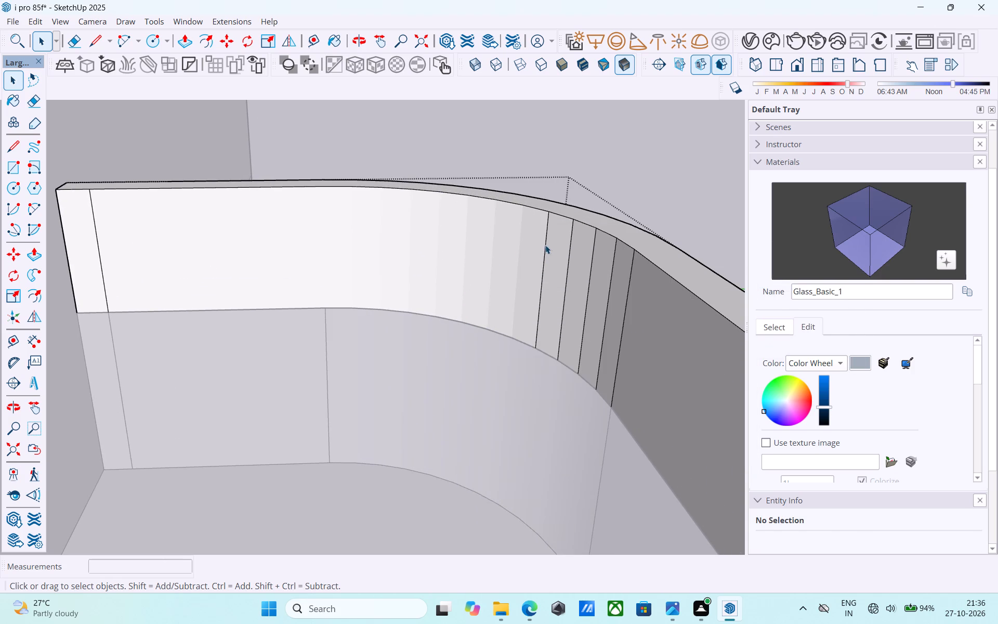
click(545, 244)
right_click(545, 244)
click(564, 284)
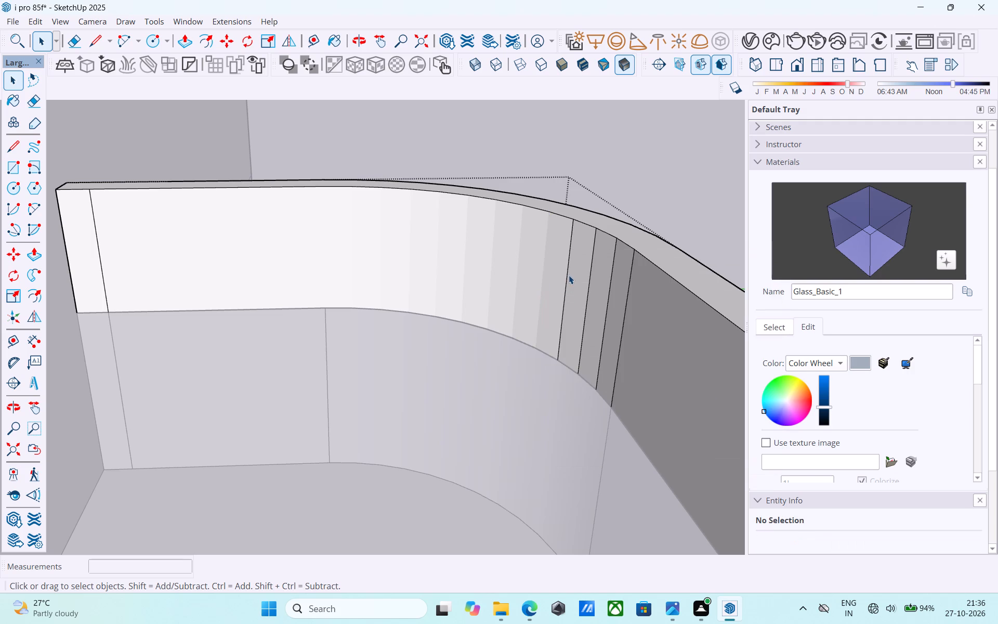
click(569, 274)
right_click(568, 273)
click(593, 314)
Hide the remaining three vertical edges on the corner's inner face, starting with the one beside the long straight side.
scroll(595, 315, down, 4)
scroll(628, 306, up, 2)
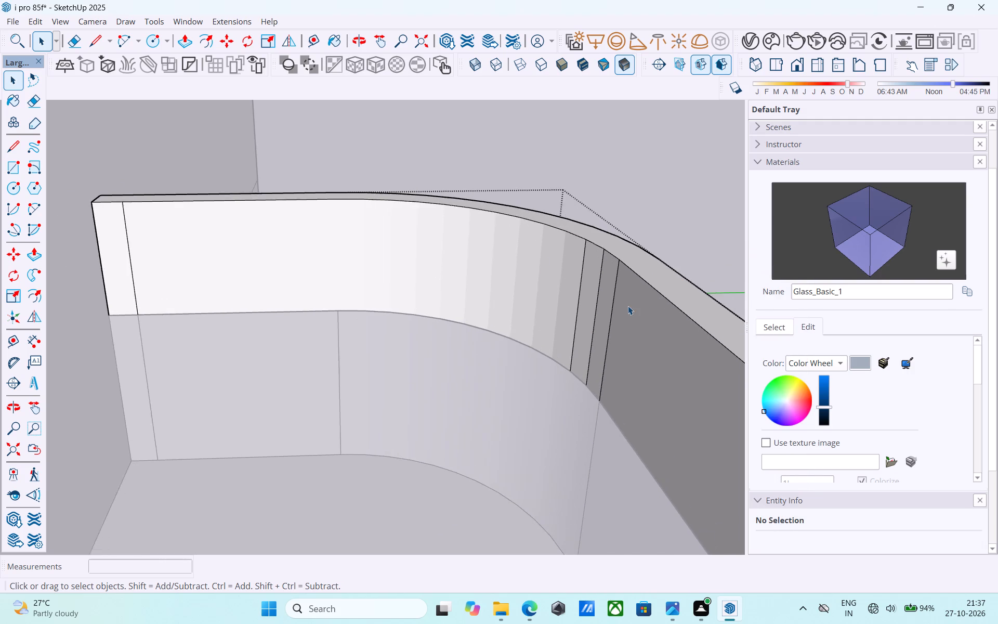
scroll(628, 306, up, 4)
click(611, 283)
right_click(611, 283)
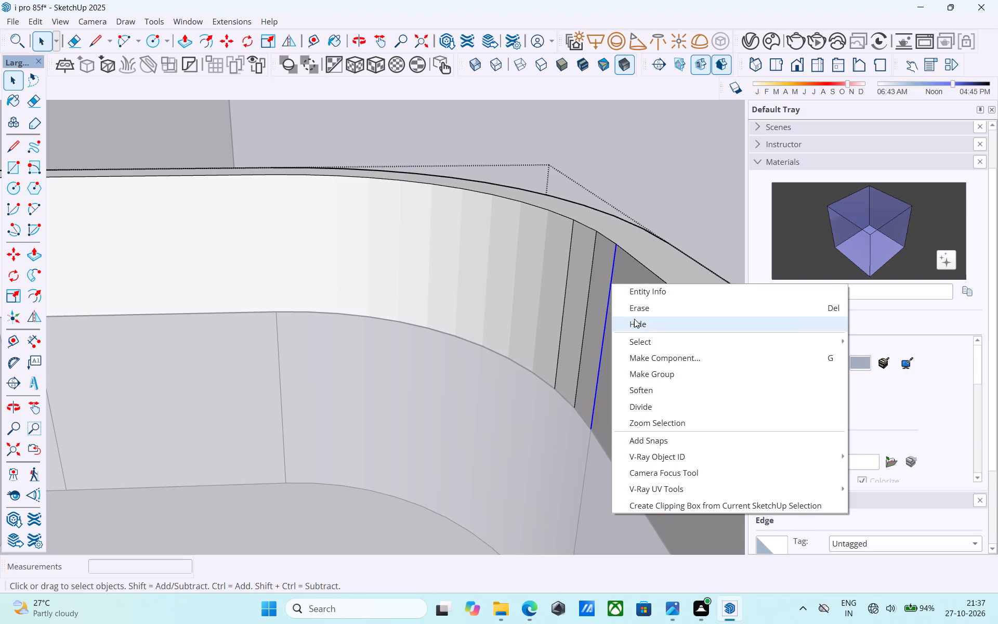
click(634, 319)
click(594, 259)
right_click(594, 258)
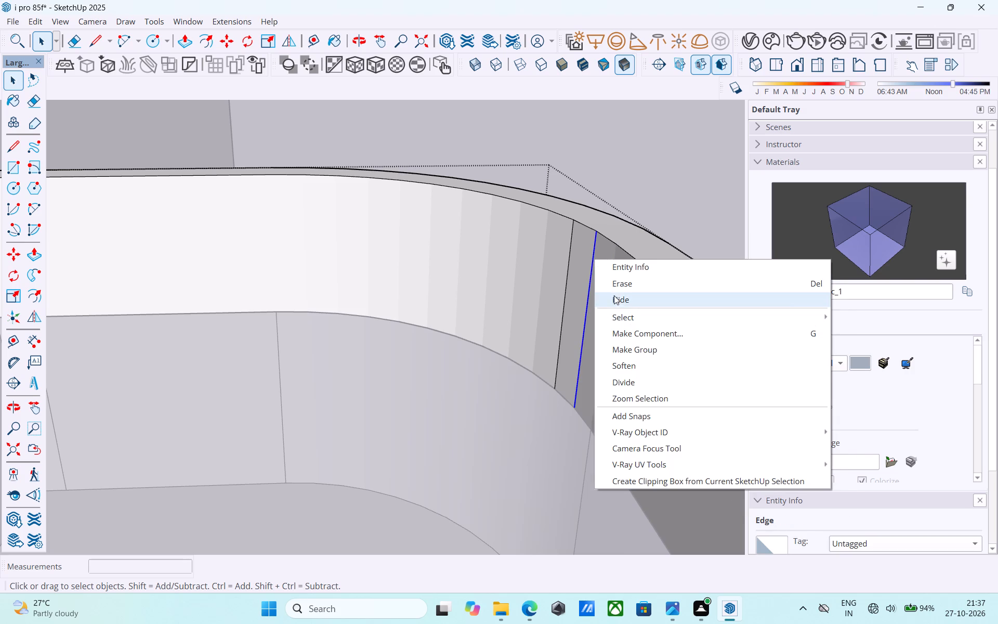
click(614, 295)
click(567, 253)
click(570, 256)
right_click(570, 256)
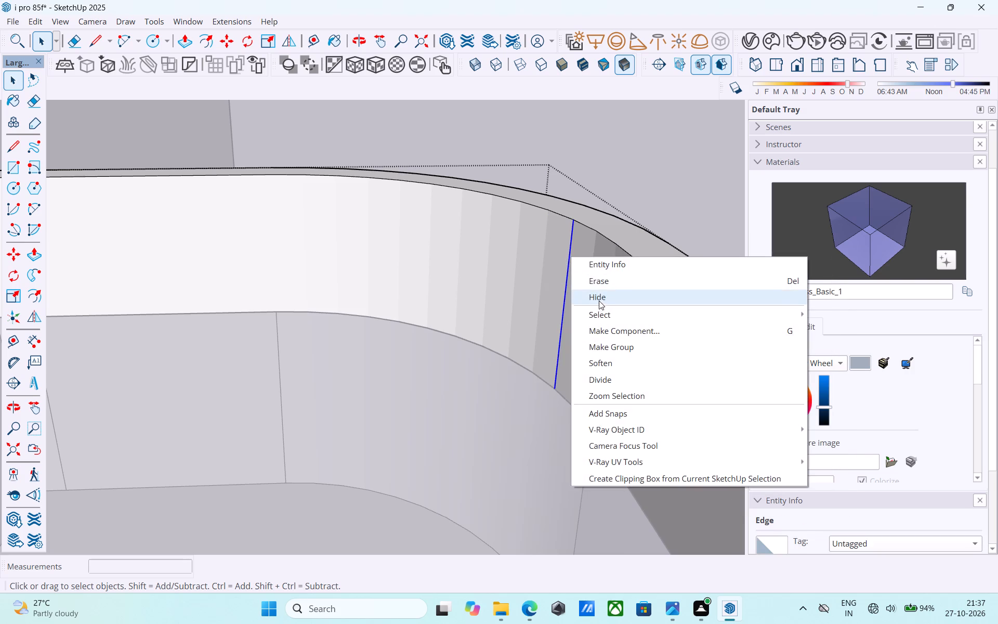
click(601, 303)
Hide the vertical edge near the wall end on the inner face of the railing's short straight return.
scroll(600, 298, down, 2)
middle_drag(599, 298, 465, 294)
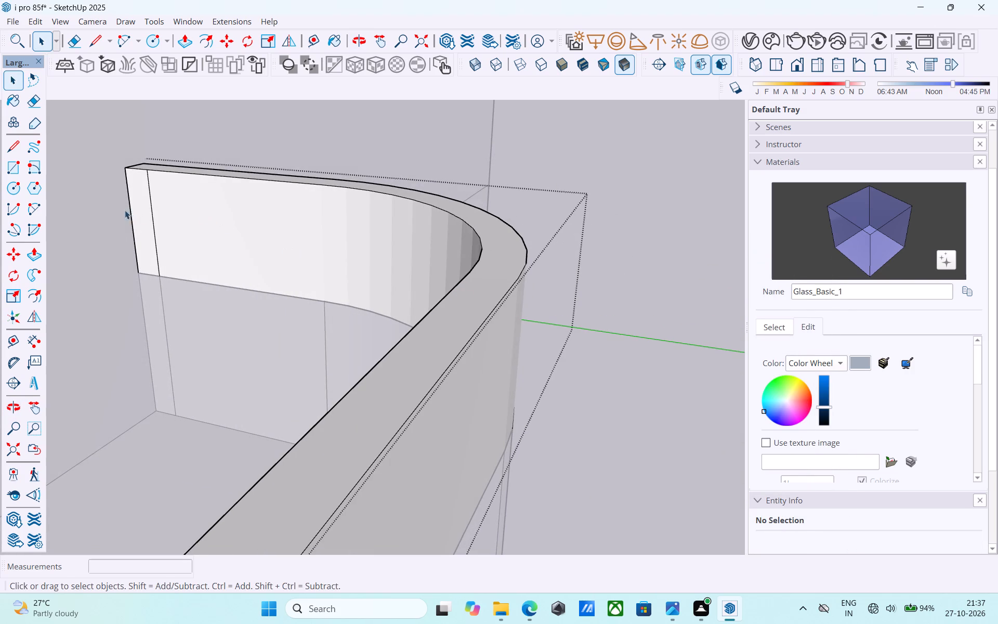
scroll(86, 201, up, 5)
scroll(574, 196, down, 5)
middle_drag(575, 199, 524, 198)
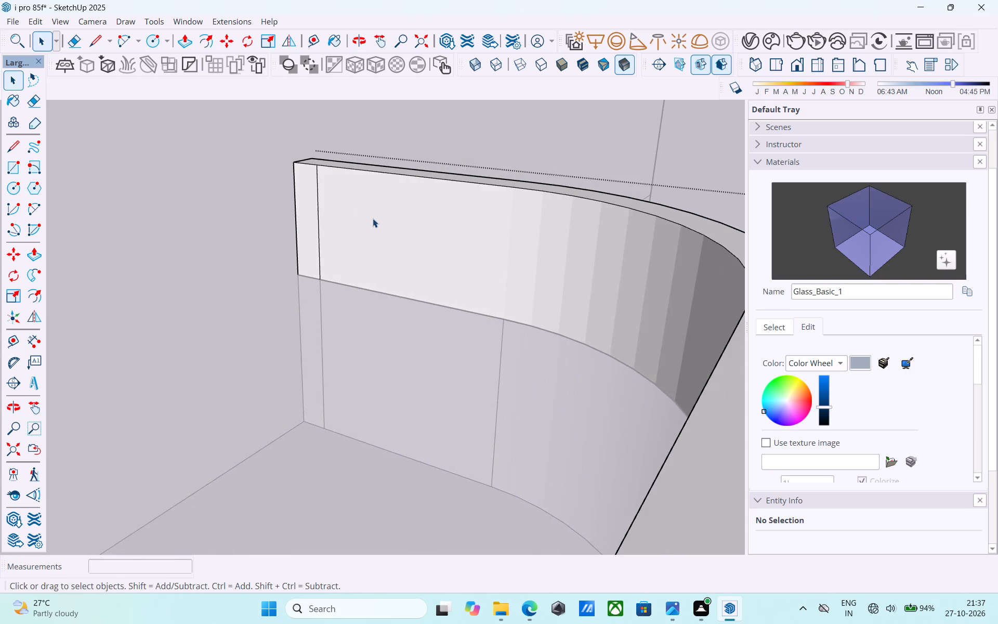
scroll(323, 194, up, 7)
click(314, 189)
right_click(314, 189)
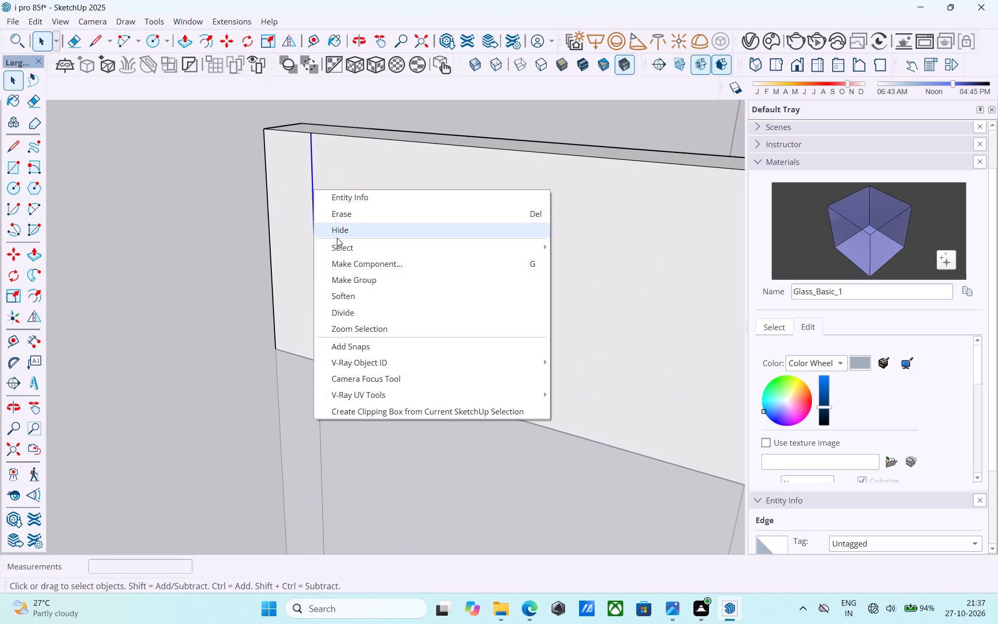
click(337, 238)
Leave the top balcony railing group's editing mode.
scroll(367, 235, down, 4)
middle_drag(368, 239, 211, 263)
scroll(199, 265, down, 5)
middle_drag(362, 220, 188, 223)
scroll(204, 223, down, 6)
middle_drag(518, 205, 387, 209)
scroll(450, 207, down, 6)
scroll(291, 232, down, 7)
middle_drag(198, 217, 251, 203)
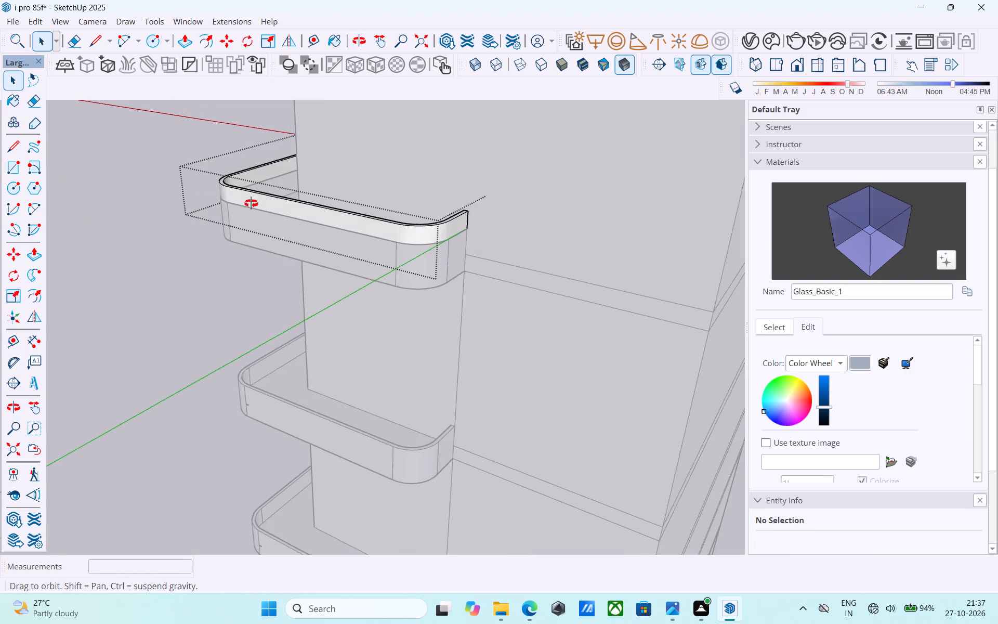
middle_drag(251, 203, 673, 246)
scroll(360, 206, down, 5)
middle_drag(375, 220, 385, 224)
click(631, 207)
Copy the top railing group 13' down onto the next lower balcony, using the inner floor corner at the wall as reference.
middle_drag(550, 167, 473, 137)
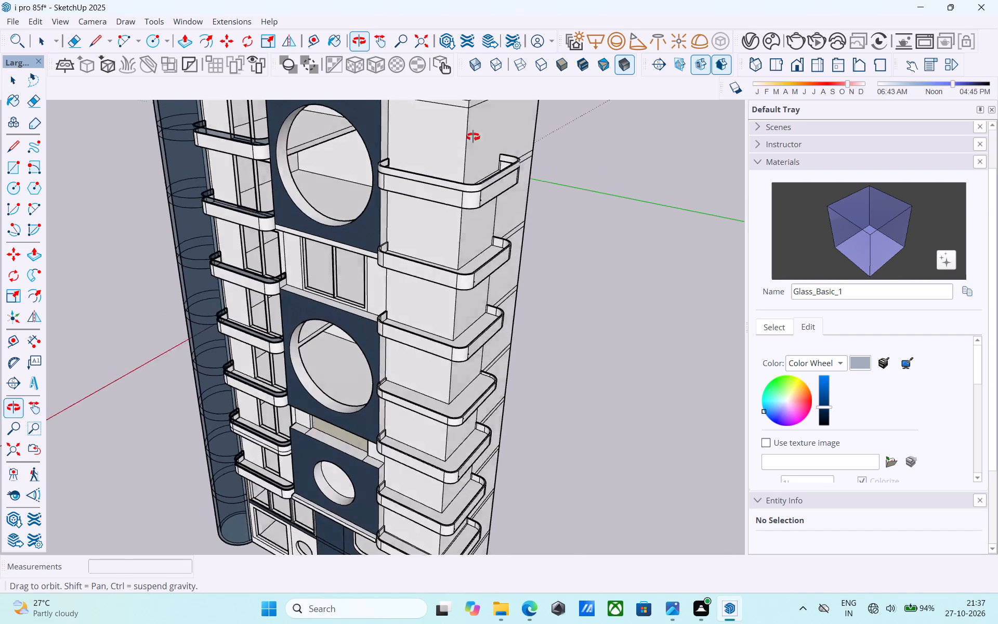
middle_drag(473, 137, 451, 129)
scroll(459, 140, up, 6)
click(464, 167)
key(m)
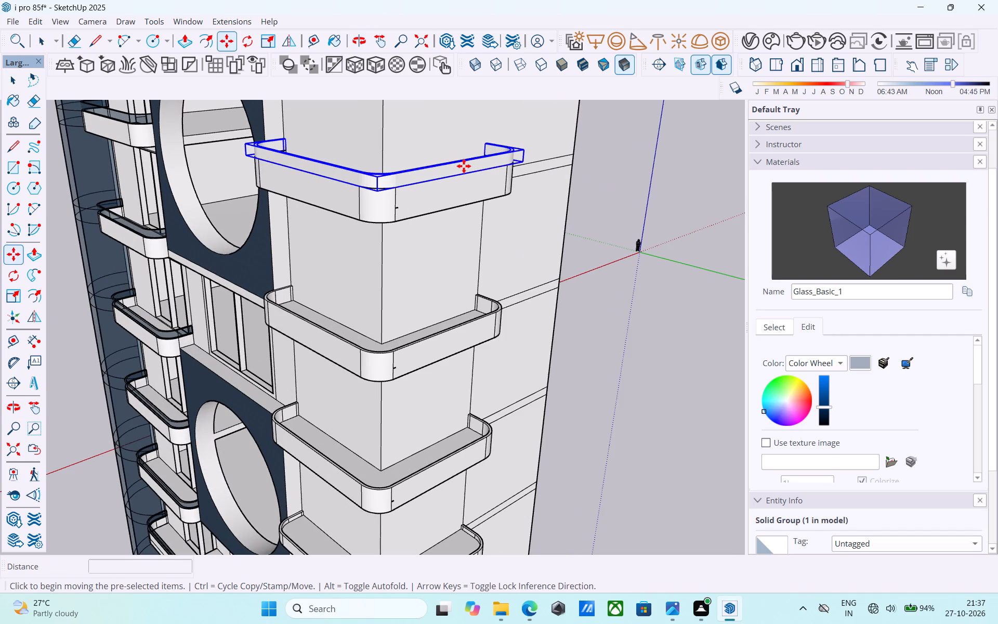
middle_drag(457, 137, 448, 185)
scroll(465, 188, up, 4)
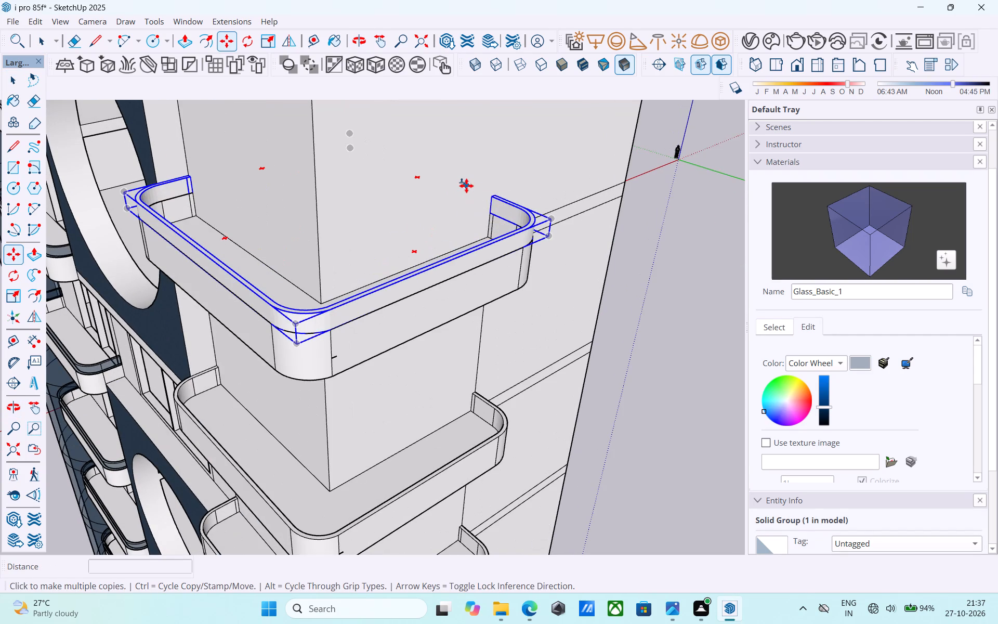
scroll(466, 186, down, 3)
middle_drag(466, 186, 498, 253)
scroll(508, 299, up, 14)
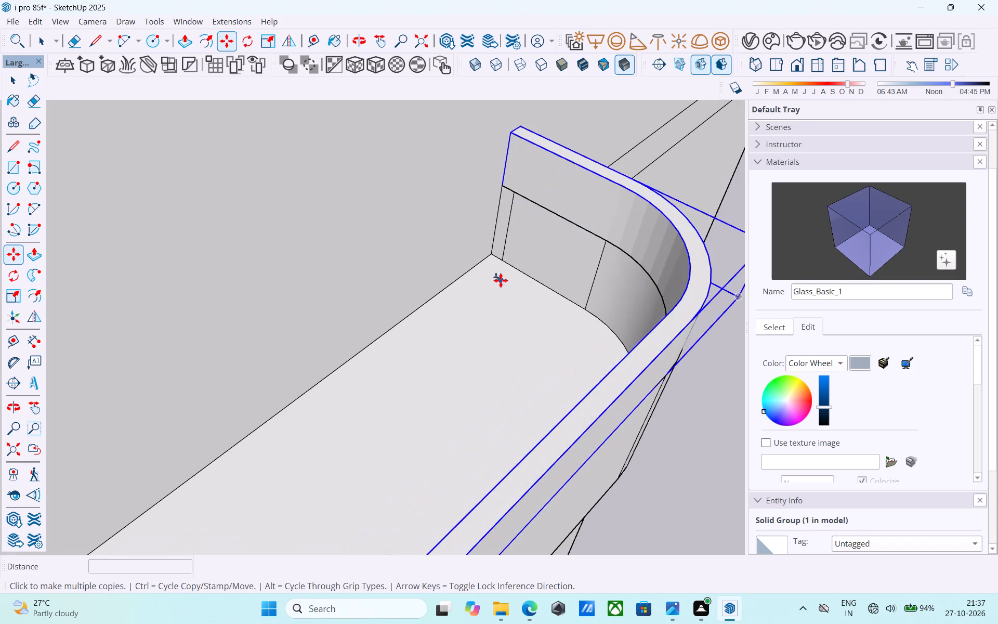
click(492, 259)
scroll(490, 224, down, 16)
middle_drag(498, 332, 484, 300)
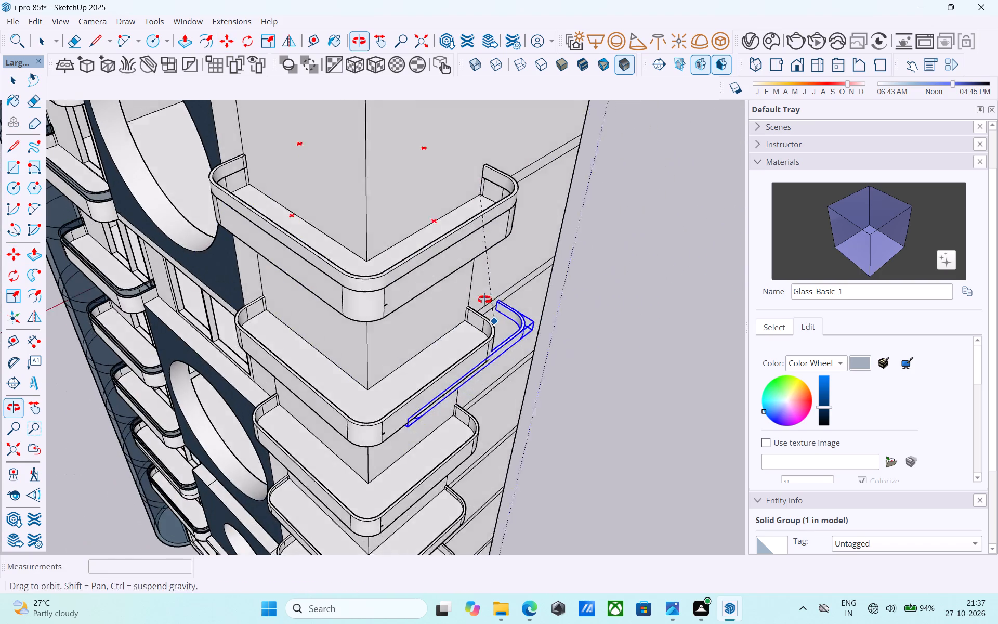
middle_drag(484, 300, 481, 295)
scroll(459, 313, up, 19)
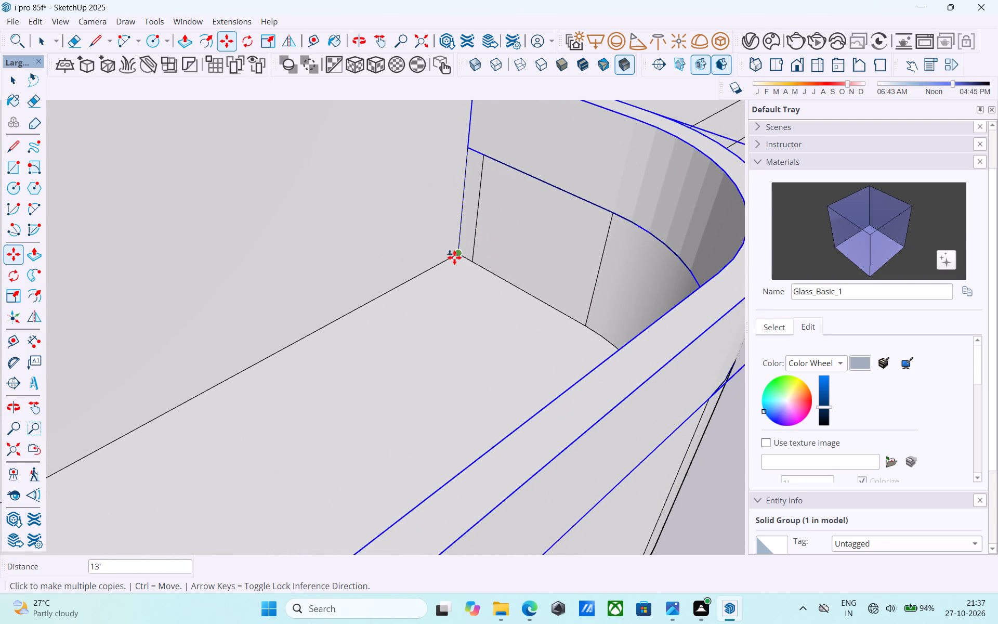
click(456, 256)
Place another railing copy on the third balcony from the top, about 26' below the original, at the matching inner floor corner.
scroll(461, 227, down, 9)
scroll(476, 168, down, 14)
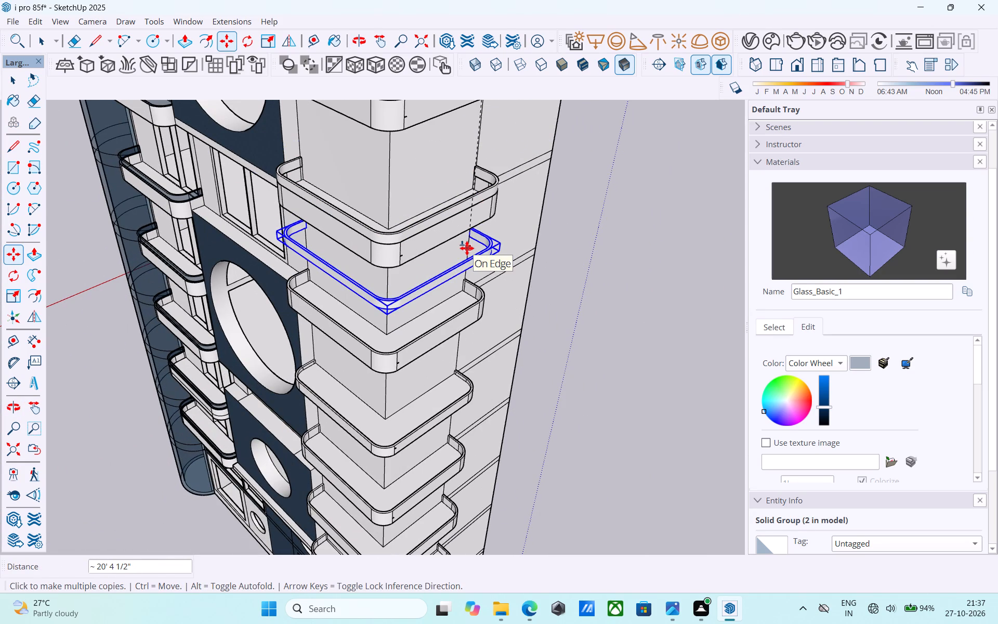
scroll(474, 264, up, 3)
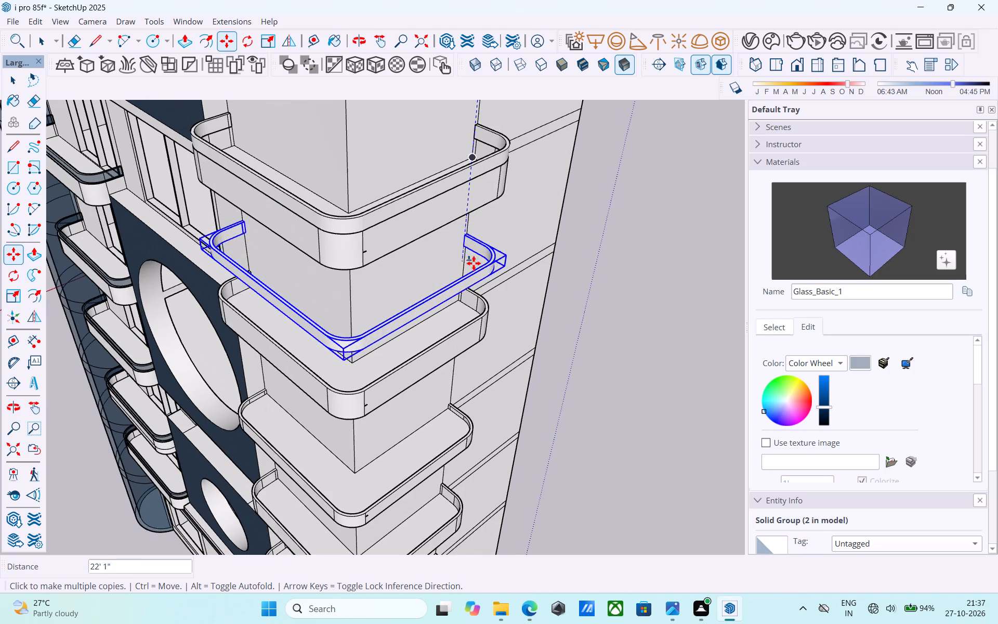
scroll(471, 294, up, 16)
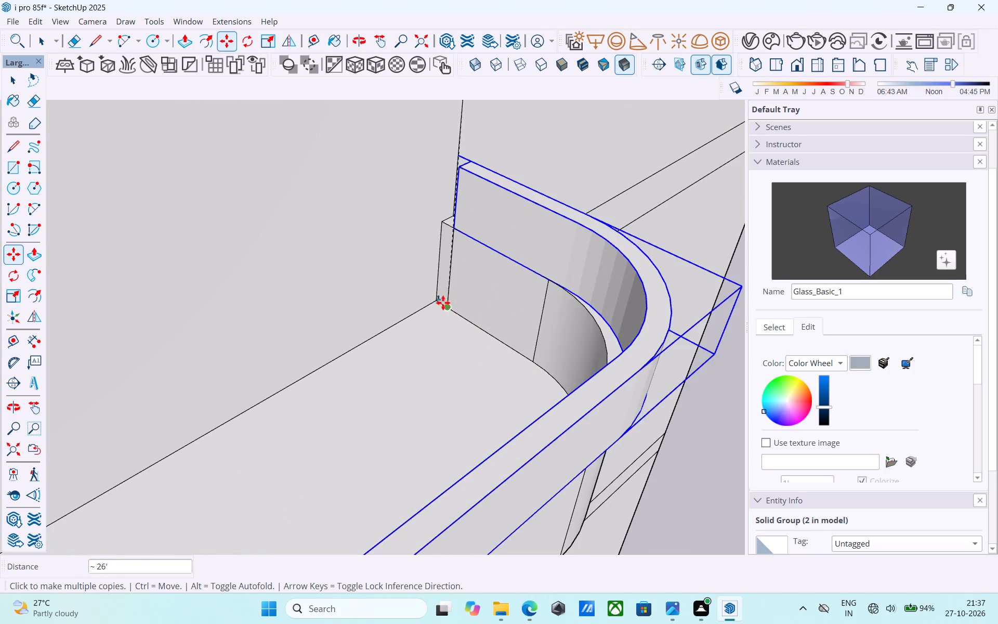
click(439, 299)
scroll(462, 232, down, 20)
scroll(462, 232, down, 2)
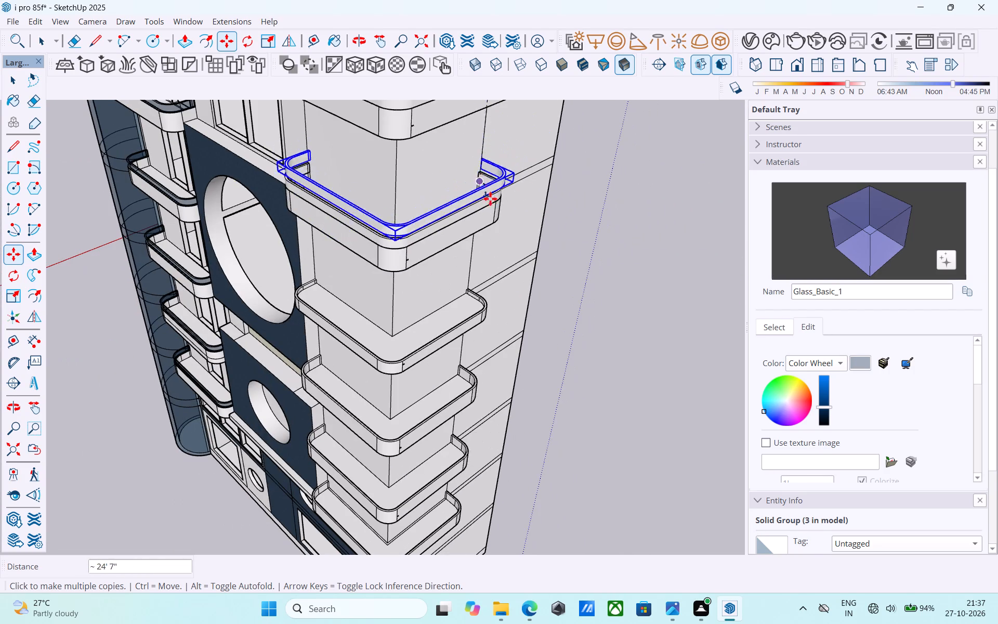
Place a railing copy on the fourth balcony from the top, about 39' below the original, at the inner floor corner.
scroll(471, 283, up, 20)
scroll(471, 283, up, 1)
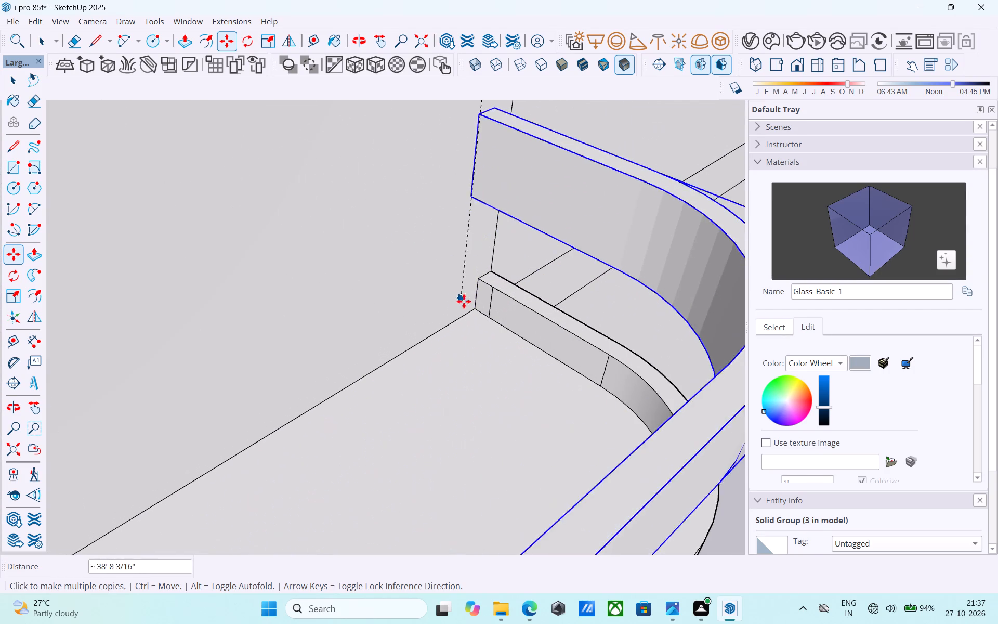
click(478, 307)
Place a railing copy on the sixth balcony from the top, about 65' below the original, at the inner floor corner.
scroll(485, 286, down, 10)
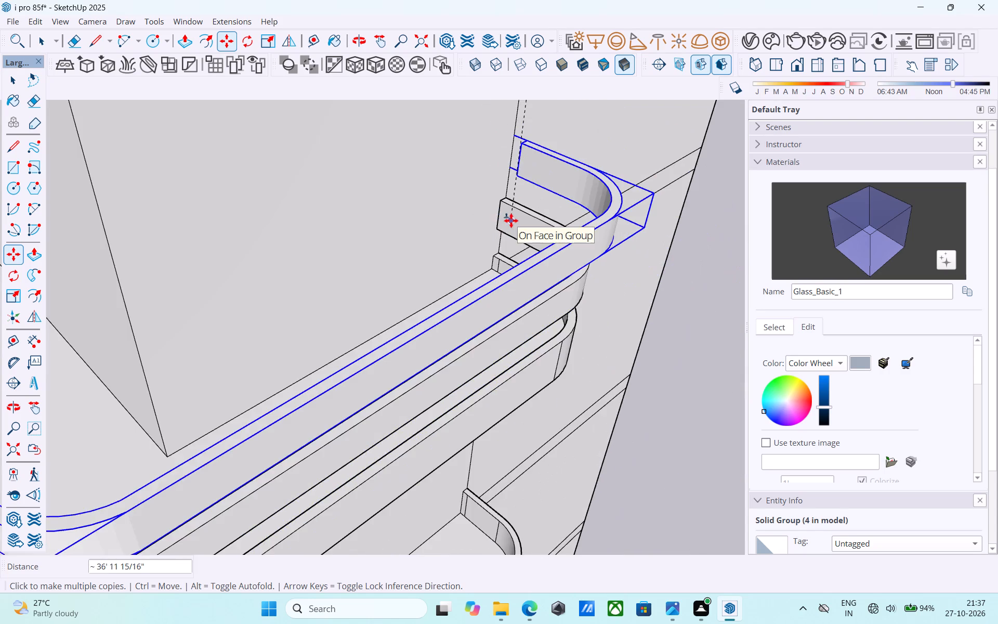
scroll(511, 220, down, 16)
middle_drag(517, 265, 521, 303)
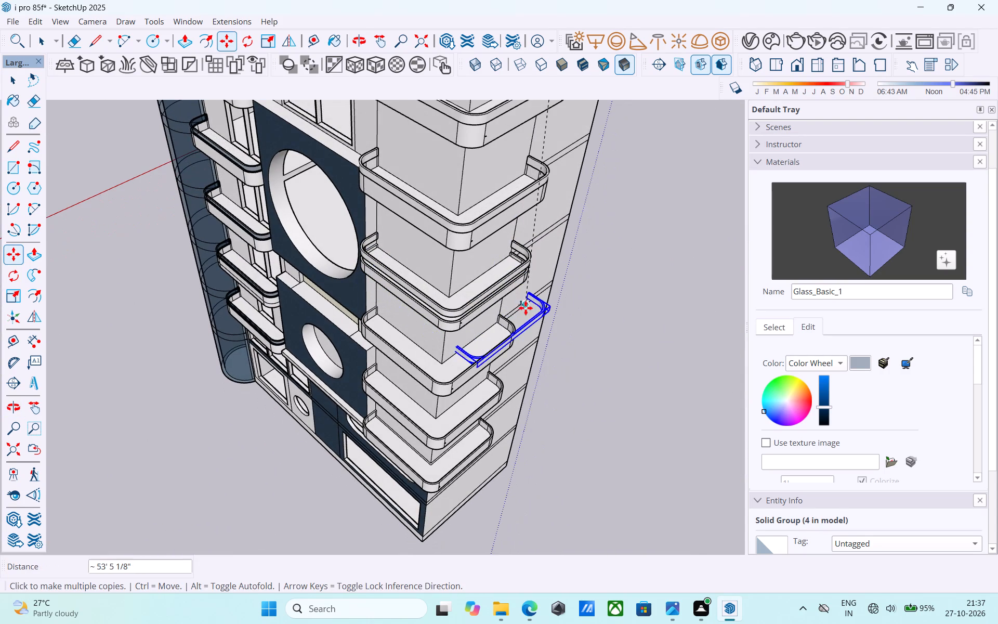
scroll(518, 354, up, 20)
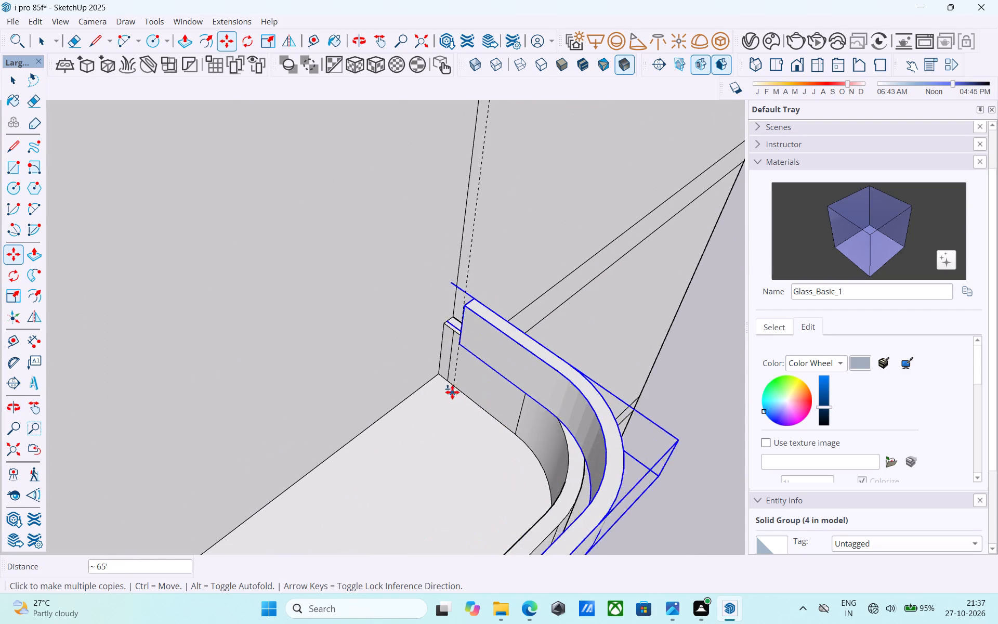
click(442, 372)
Place a railing copy on the fifth balcony from the top, about 52' below the original, at the inner floor corner.
scroll(443, 372, down, 8)
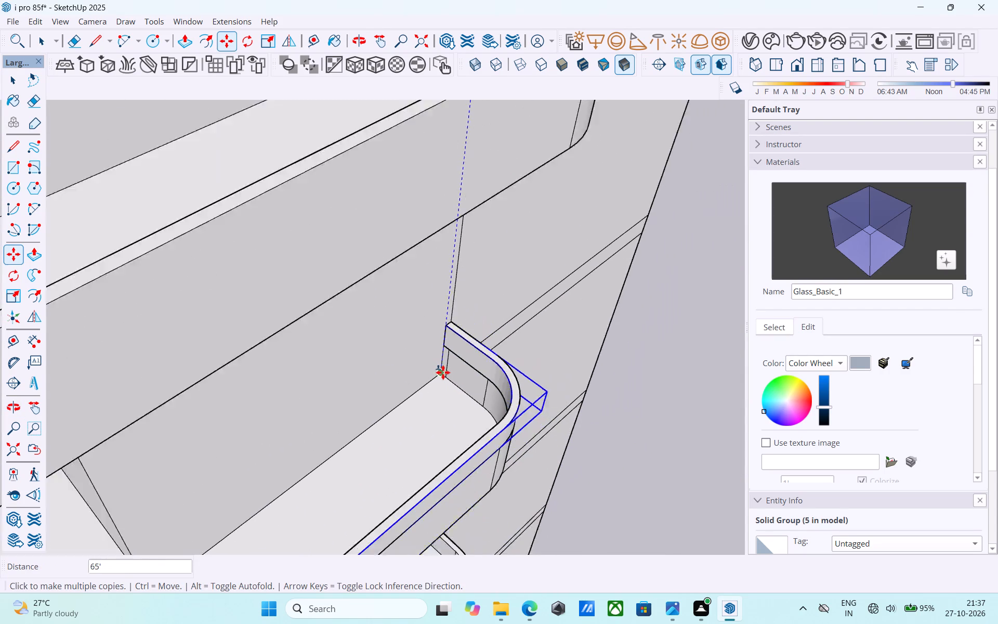
scroll(443, 372, down, 8)
scroll(450, 276, up, 1)
scroll(450, 276, down, 1)
scroll(450, 276, up, 9)
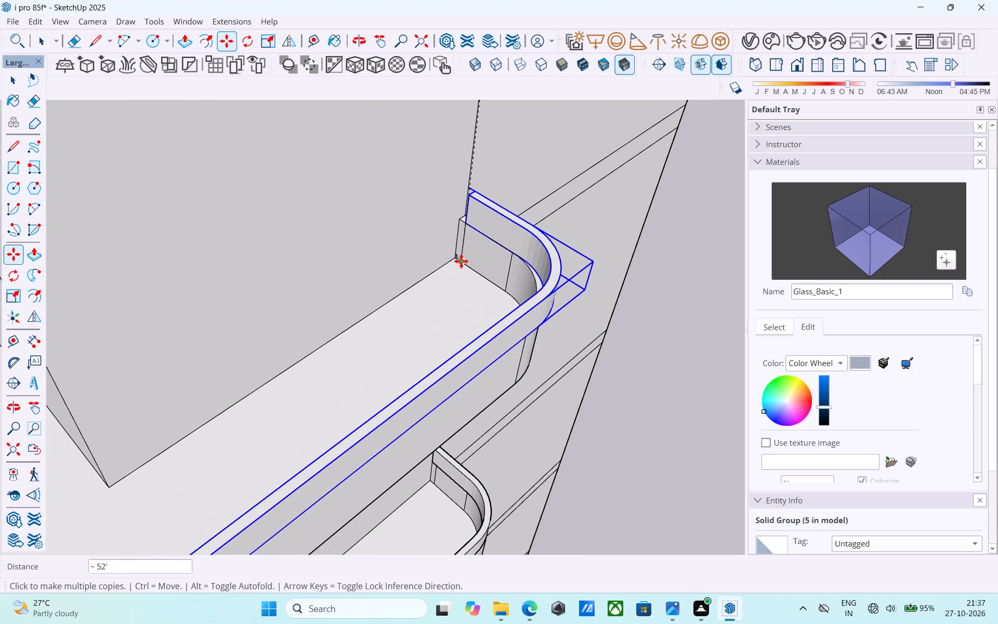
click(458, 258)
Check how the copied railings sit on the middle and lower balconies, and end the copying.
scroll(458, 258, down, 2)
middle_drag(459, 255, 498, 185)
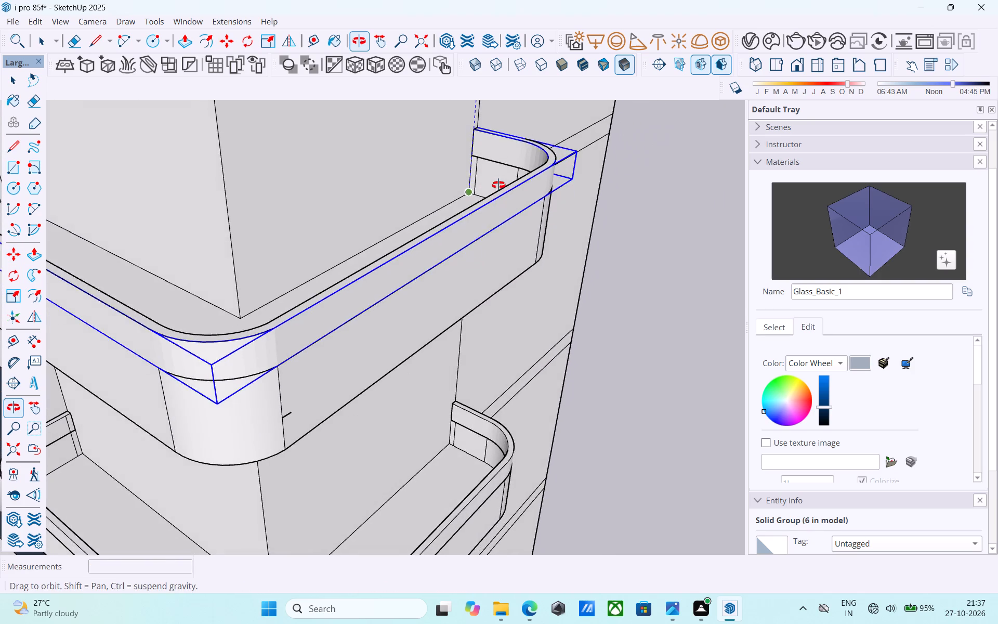
middle_drag(498, 185, 496, 248)
scroll(492, 264, down, 12)
middle_drag(473, 337, 452, 375)
scroll(500, 228, up, 2)
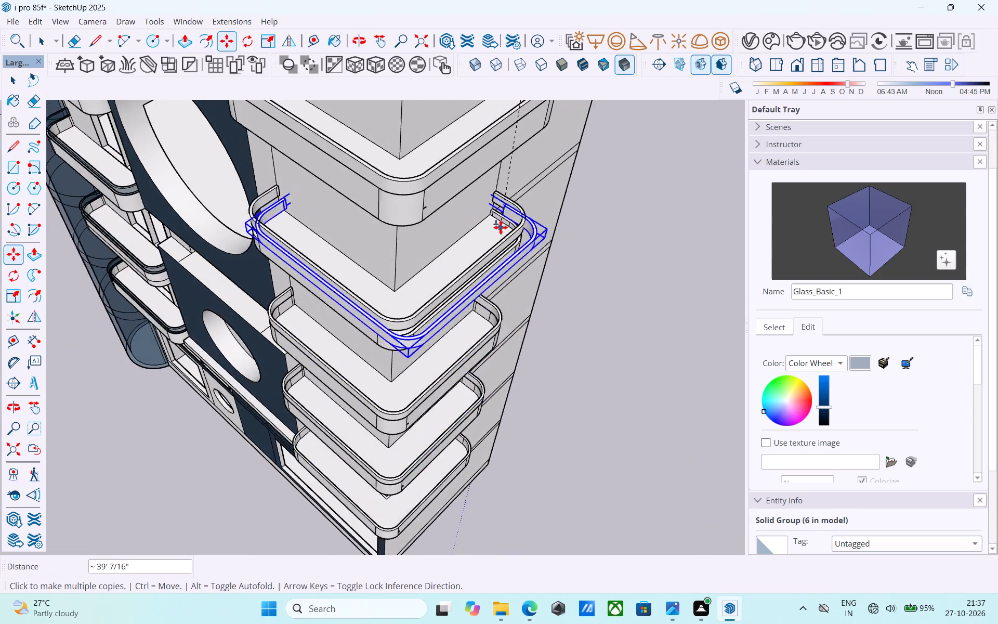
scroll(501, 227, up, 18)
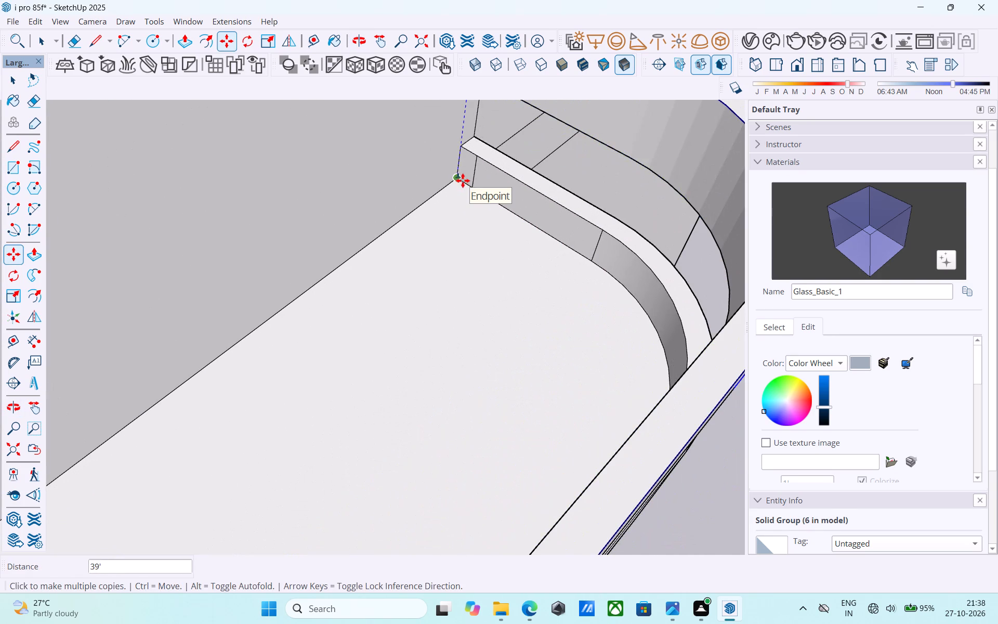
scroll(463, 180, down, 10)
middle_drag(550, 283, 599, 224)
scroll(592, 223, down, 5)
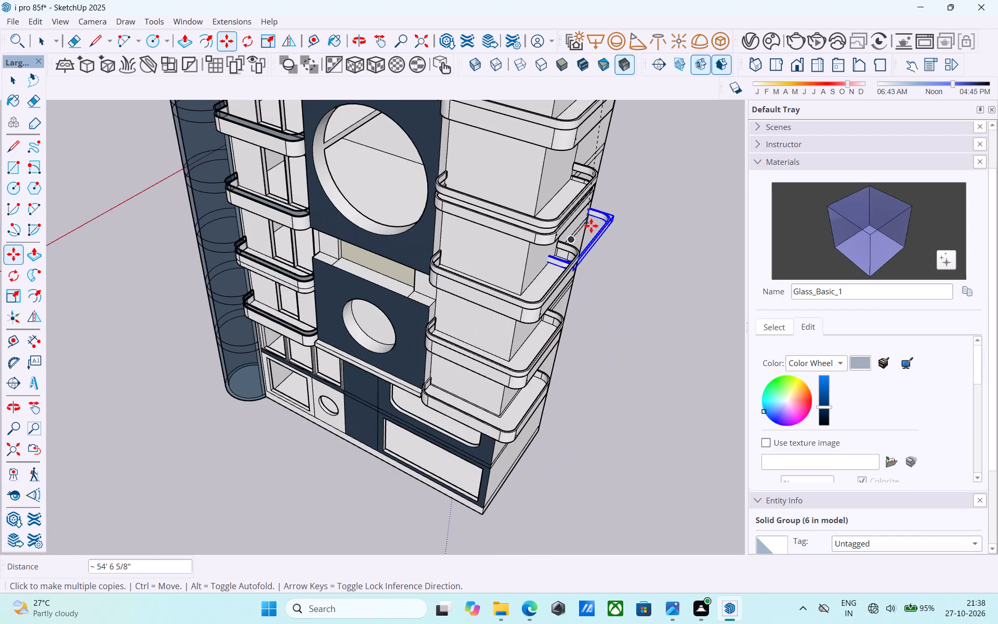
shift+middle_drag(589, 226, 582, 247)
key(space)
middle_drag(582, 247, 544, 252)
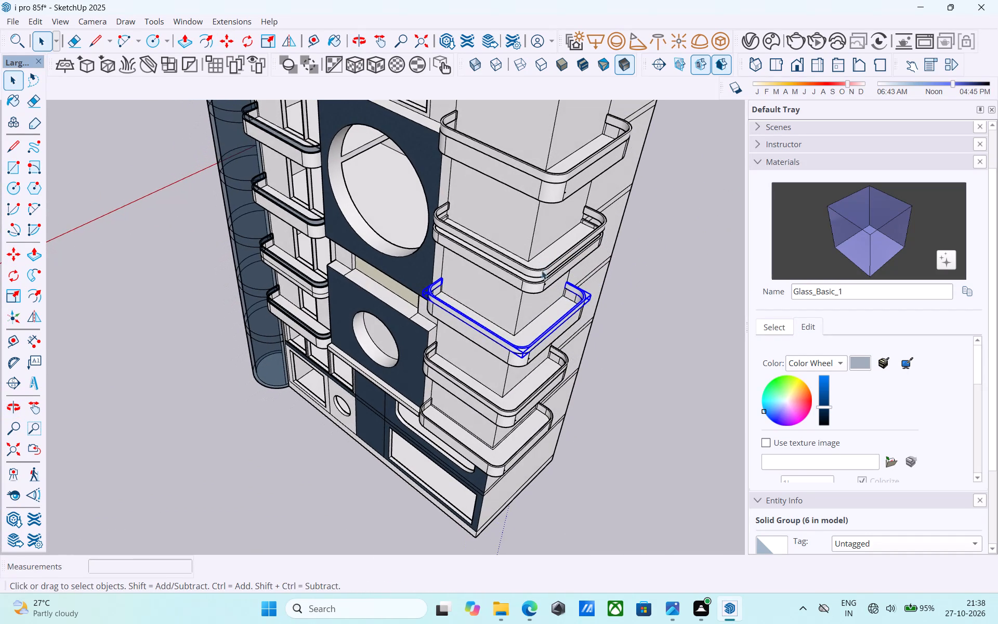
Push/Pull the top face of the low parapet on the fourth balcony from the top up to the railing's underside.
middle_drag(559, 288, 498, 243)
scroll(500, 280, up, 4)
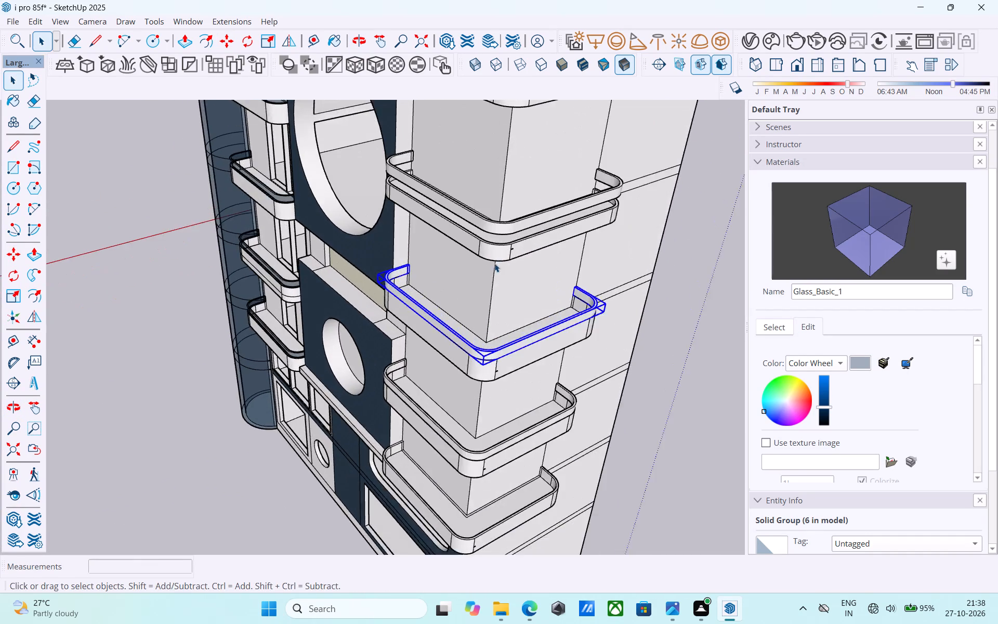
scroll(494, 263, up, 9)
middle_drag(502, 236, 501, 261)
scroll(501, 261, up, 3)
click(497, 268)
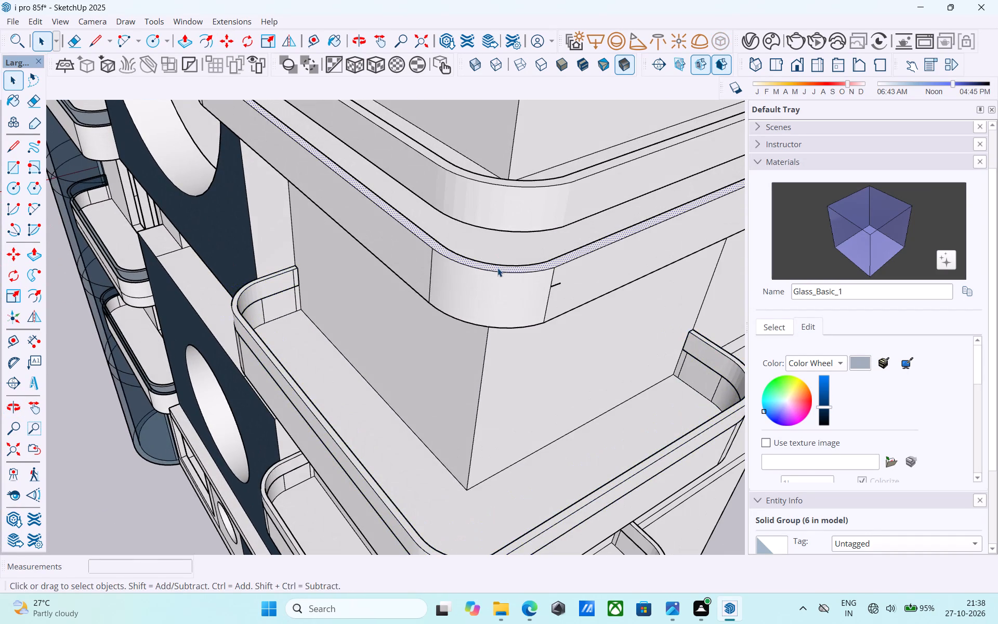
key(p)
click(497, 268)
click(510, 228)
key(space)
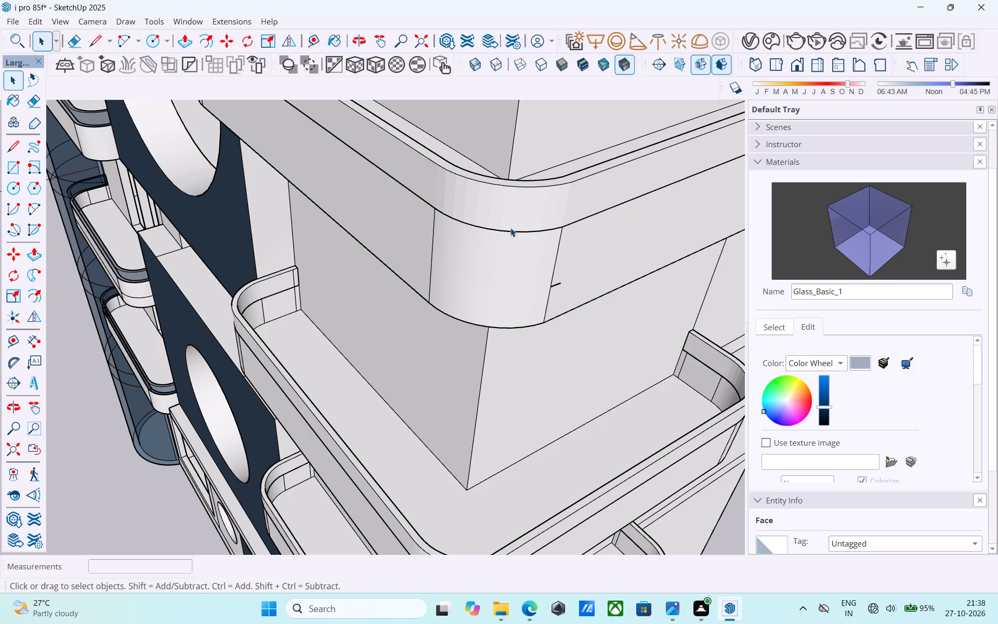
Save the model.
scroll(510, 228, down, 19)
middle_drag(502, 245, 539, 239)
scroll(542, 238, down, 5)
middle_drag(542, 238, 552, 266)
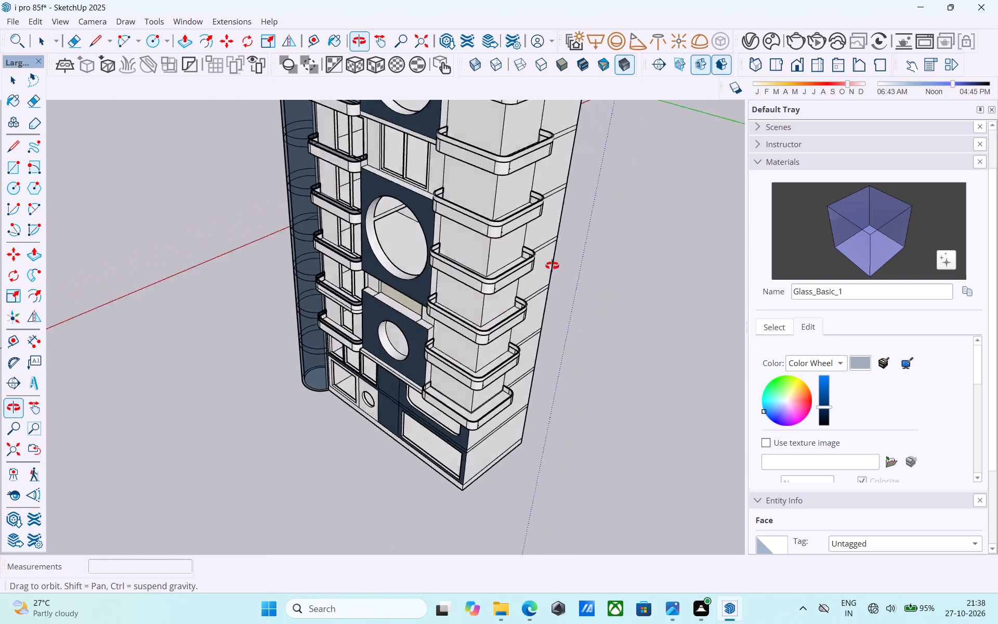
middle_drag(552, 266, 556, 265)
key(ctrl+s)
Examine the whole tower from the front and from lower angles with its balcony railings in place.
scroll(556, 265, down, 6)
middle_drag(539, 291, 685, 231)
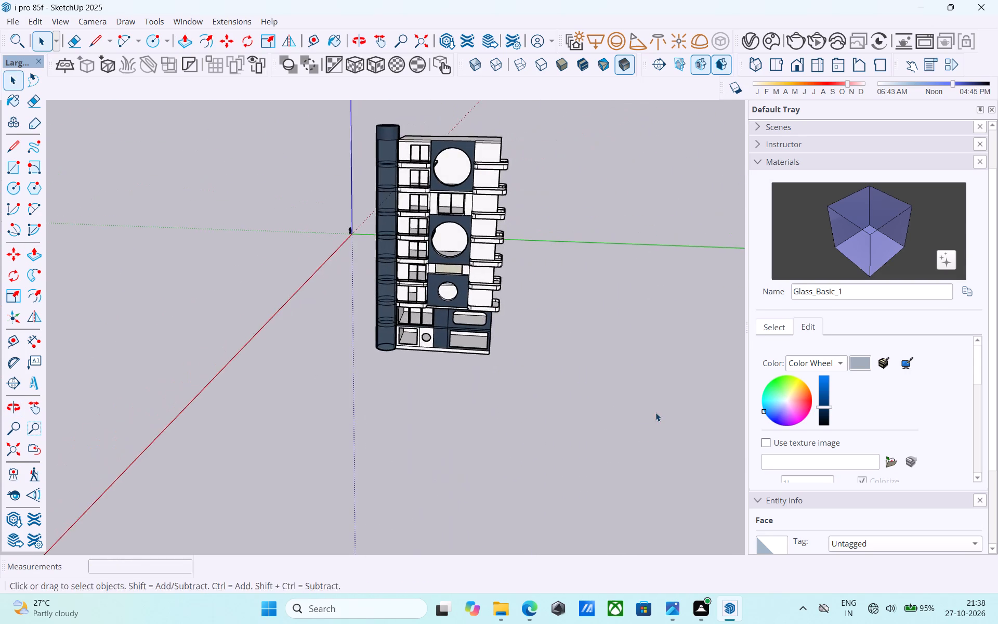
middle_drag(642, 435, 641, 375)
scroll(637, 373, up, 1)
scroll(636, 387, down, 8)
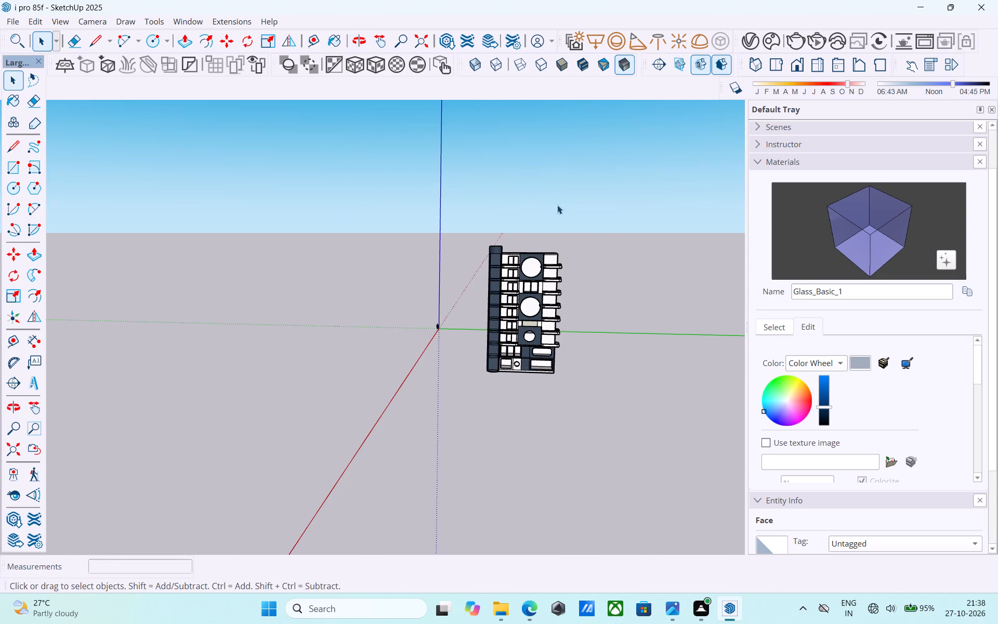
scroll(550, 211, up, 5)
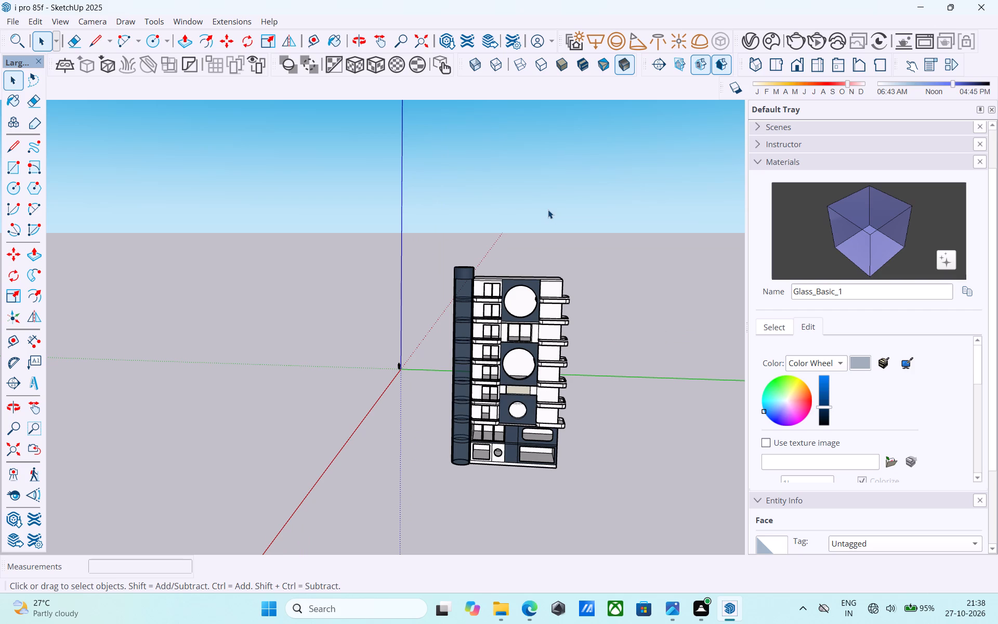
scroll(513, 200, up, 5)
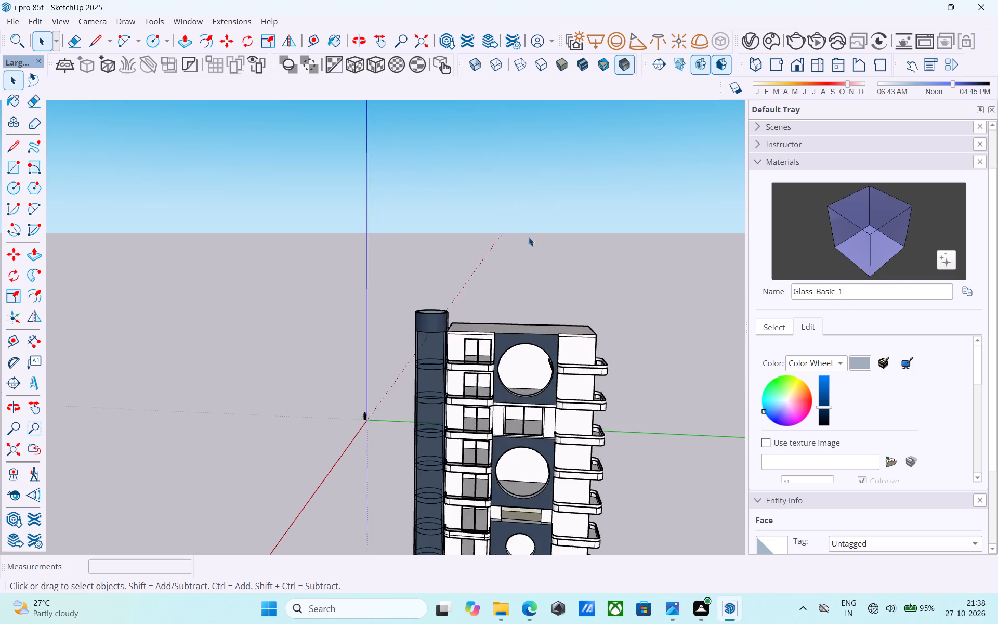
scroll(588, 423, down, 4)
middle_drag(579, 422, 441, 388)
scroll(432, 311, down, 5)
middle_drag(456, 423, 490, 370)
scroll(516, 421, up, 6)
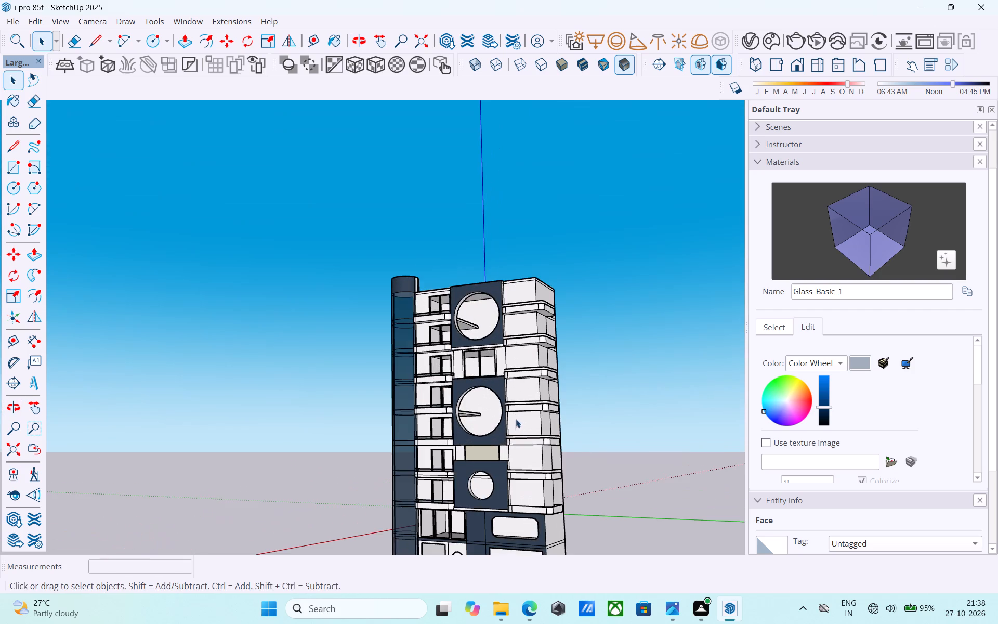
scroll(516, 419, down, 1)
middle_drag(515, 422, 517, 435)
scroll(519, 435, down, 3)
middle_drag(519, 435, 530, 454)
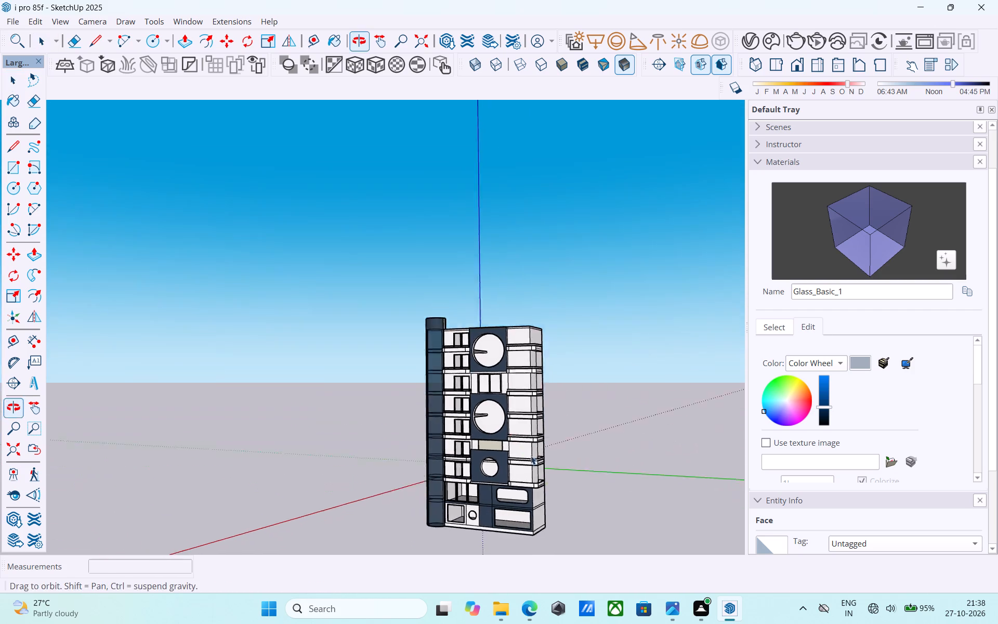
scroll(531, 456, up, 9)
scroll(530, 460, down, 4)
scroll(505, 575, up, 10)
scroll(526, 425, down, 6)
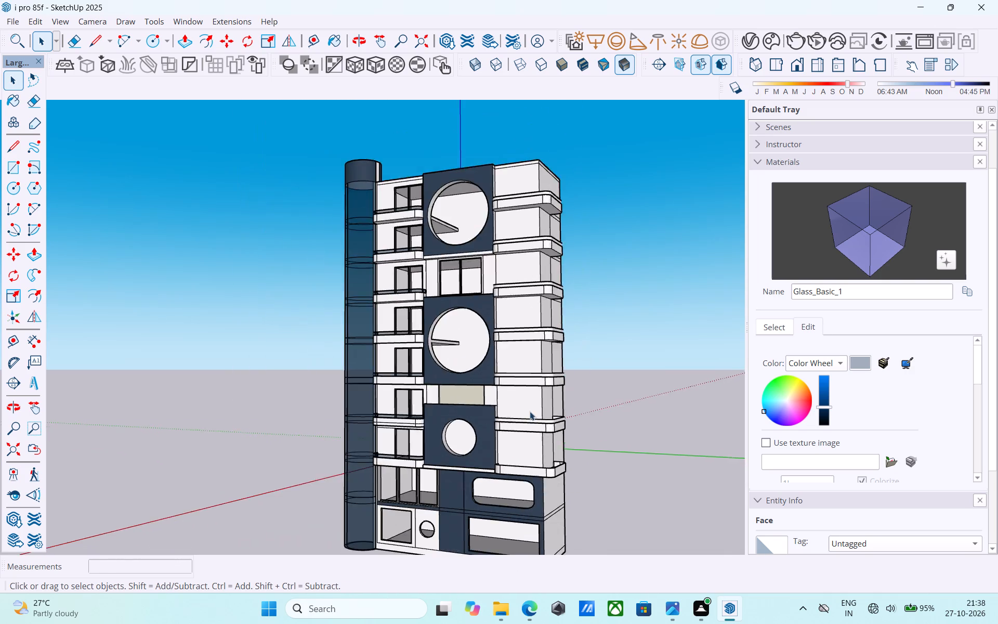
middle_drag(530, 413, 518, 515)
Place a vertical guide on the lowest balcony's front wall, 1' from its edge beside the dark circular-window panel.
scroll(516, 512, up, 9)
middle_drag(510, 462, 450, 511)
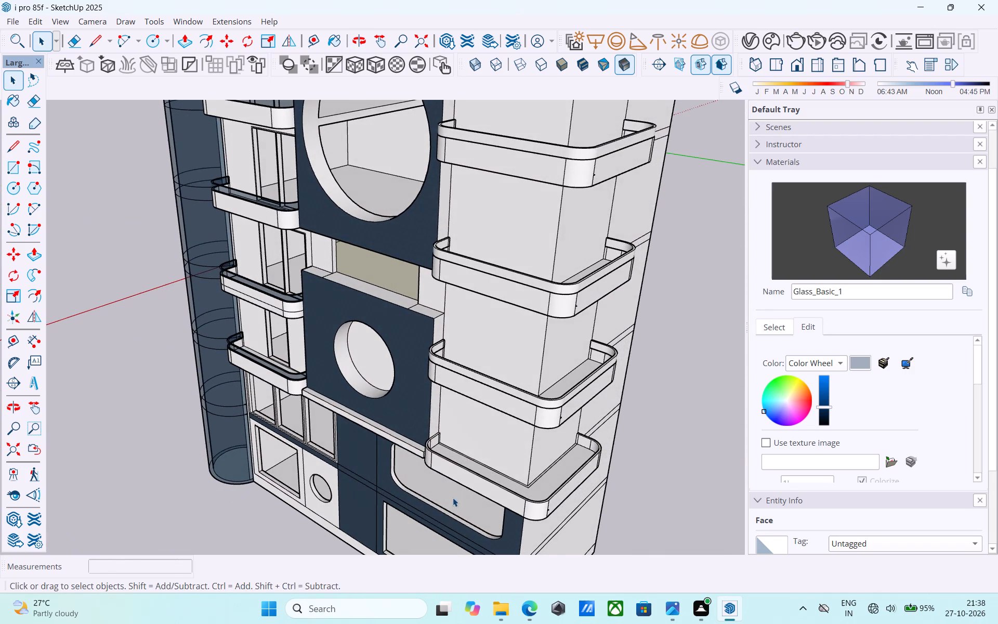
scroll(456, 492, up, 1)
middle_drag(475, 419, 507, 394)
scroll(470, 421, up, 6)
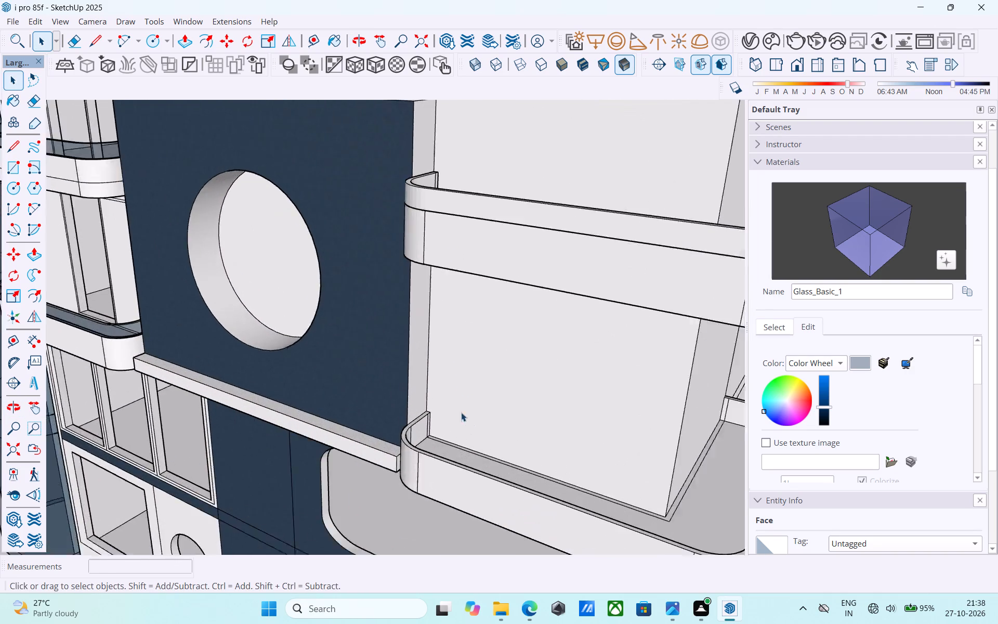
scroll(461, 412, up, 7)
key(t)
click(403, 331)
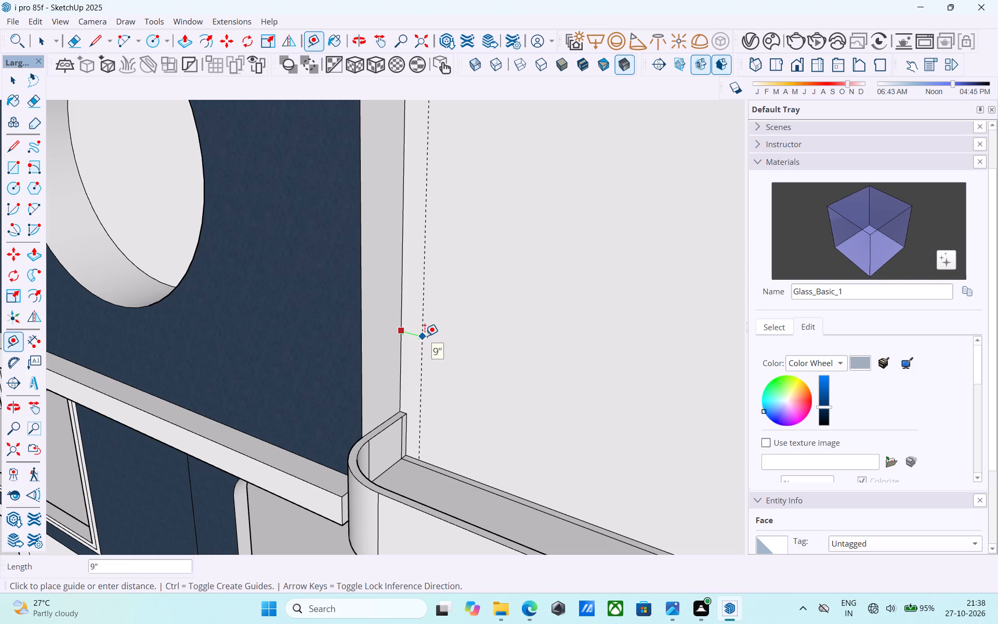
text(1')
key(Return)
Draw a 4' by 7' upright rectangle on the lowest balcony's wall, starting where the guide meets the floor.
key(r)
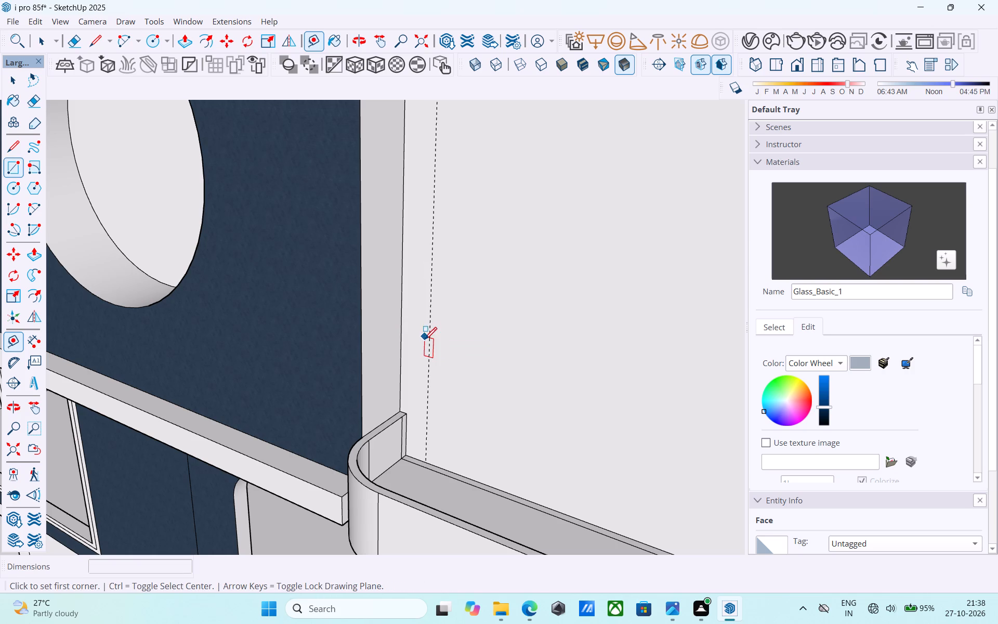
click(424, 462)
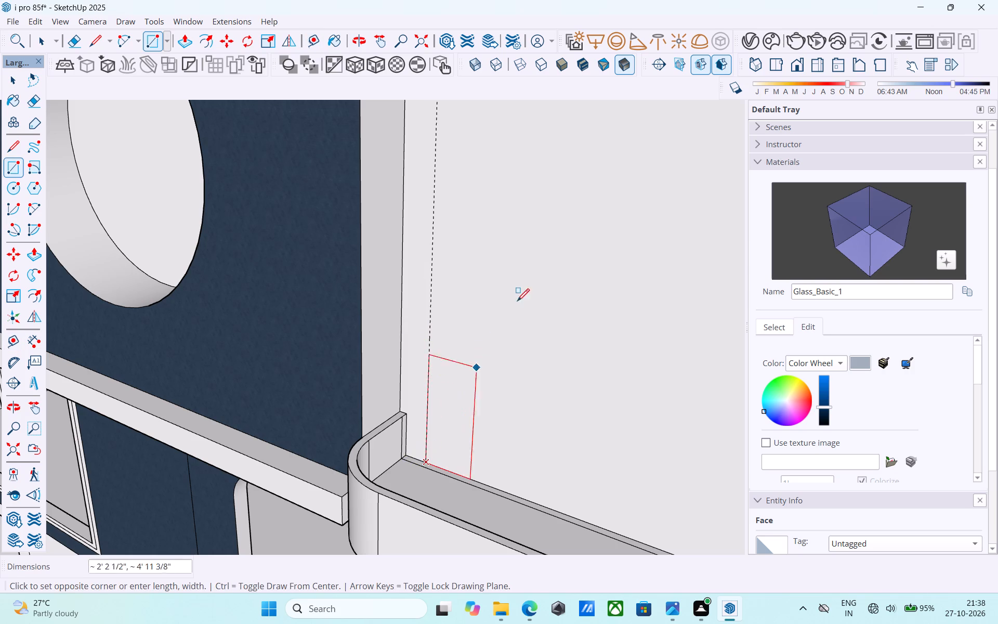
scroll(532, 280, down, 6)
shift+middle_drag(532, 280, 454, 378)
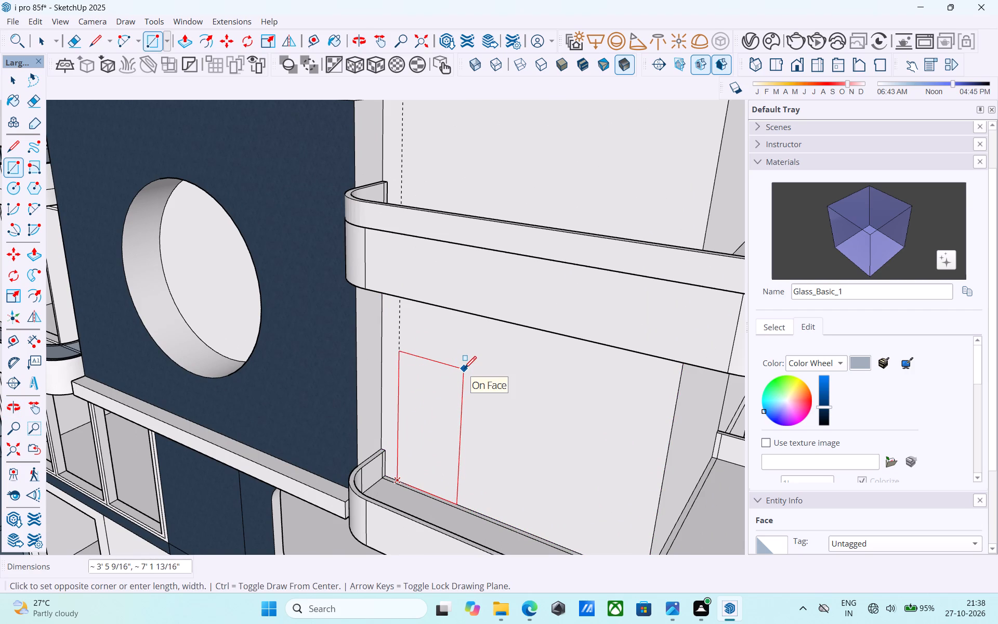
text(4',4)
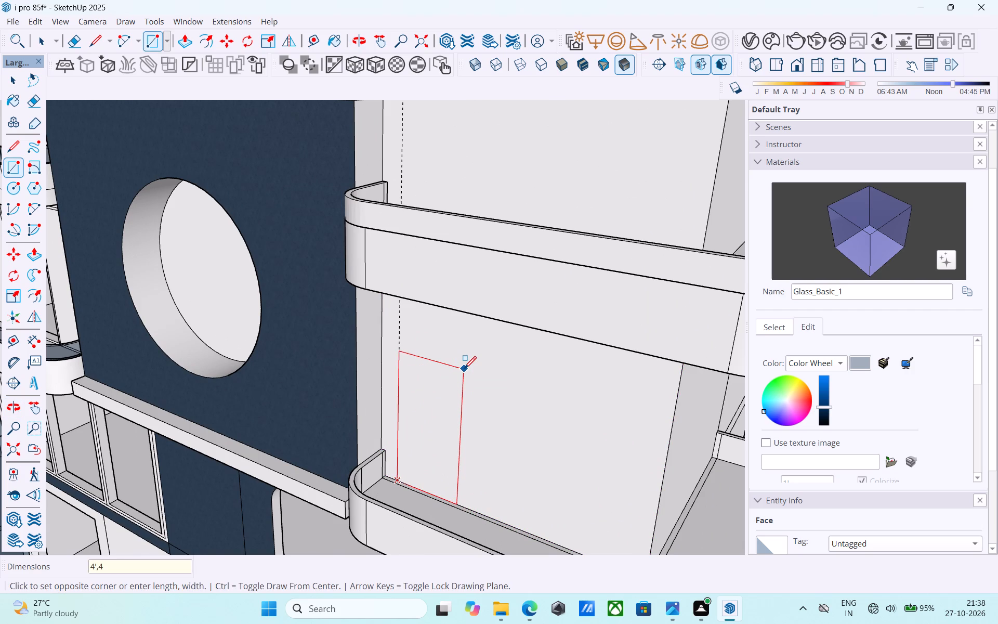
key(BackSpace)
text(7')
key(Return)
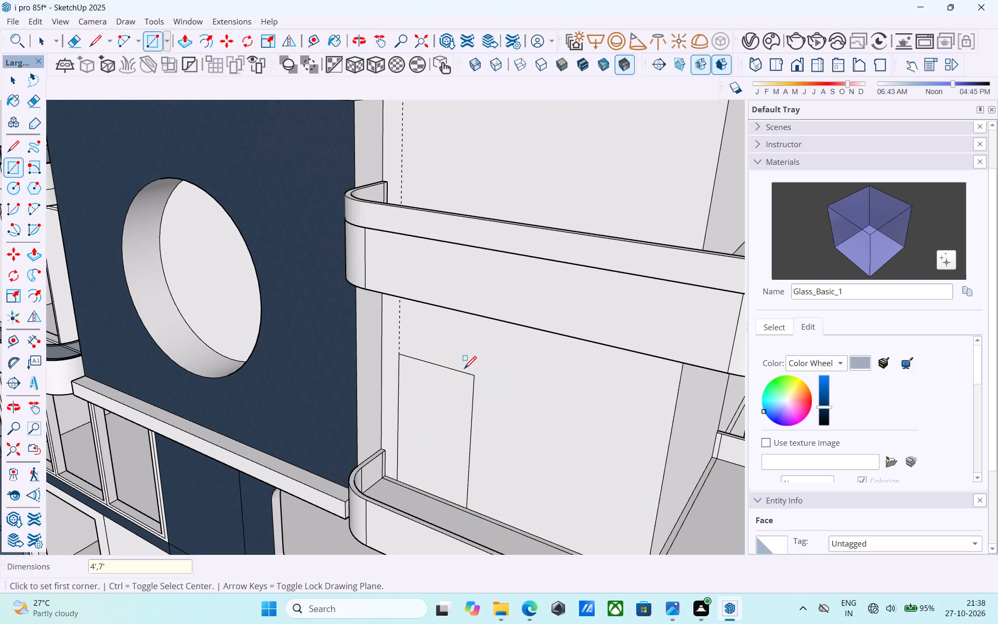
Offset the rectangle's outline 3" inward to form a frame border.
middle_drag(465, 367, 501, 346)
key(space)
scroll(516, 427, up, 4)
click(471, 411)
scroll(471, 411, up, 4)
key(f)
click(471, 411)
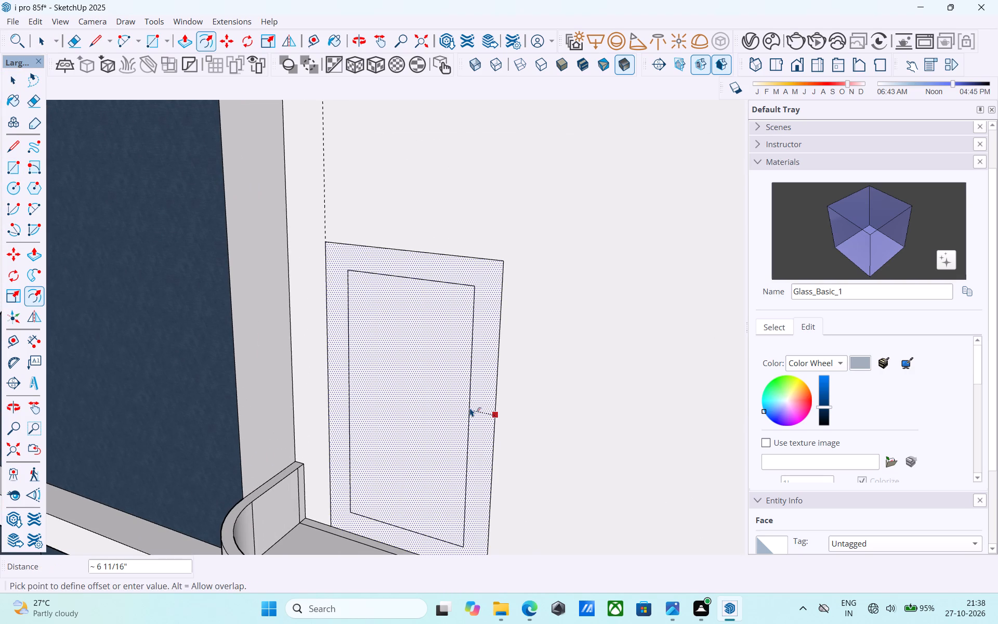
text(3")
key(Return)
key(space)
Copy the lowest balcony's frame border 12' 6" straight up to the second balcony's wall, its lower corner where the guide meets the floor.
scroll(471, 404, down, 3)
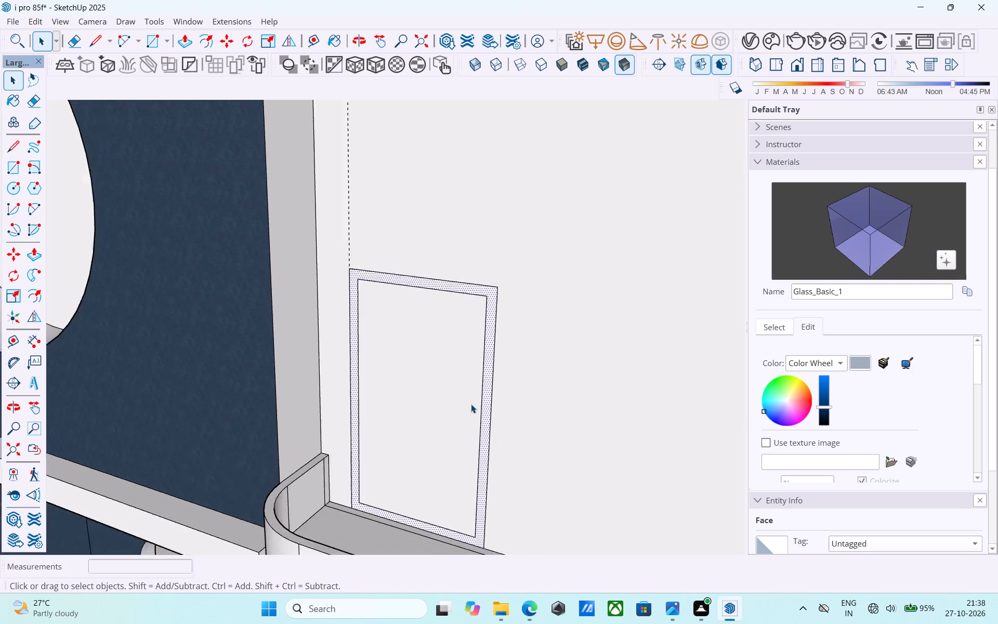
scroll(471, 404, down, 2)
scroll(419, 489, down, 10)
middle_drag(422, 473, 416, 483)
scroll(414, 491, up, 12)
key(m)
scroll(395, 489, up, 9)
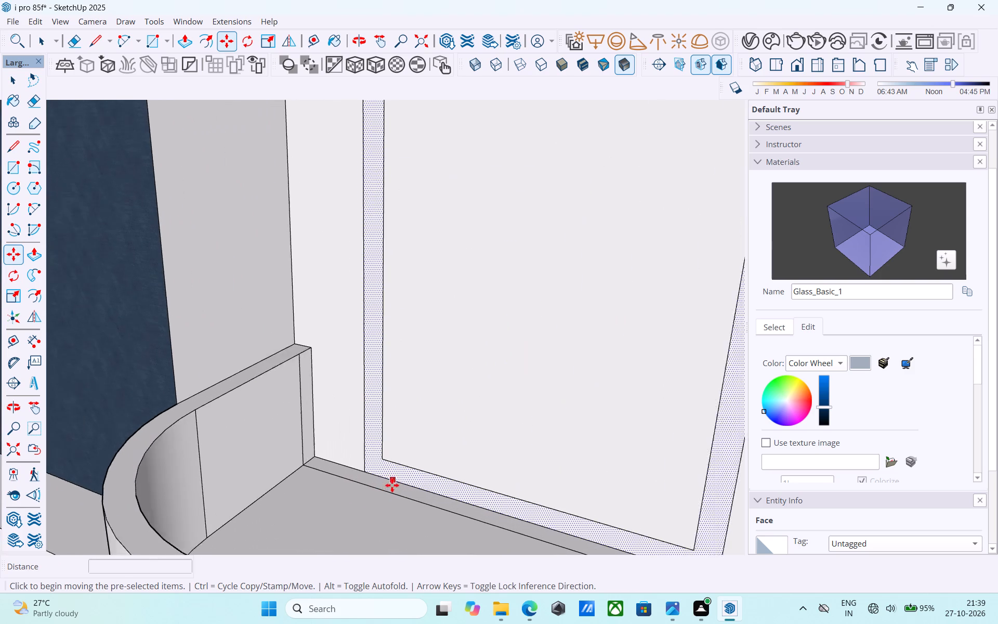
click(365, 473)
scroll(398, 353, down, 15)
shift+middle_drag(399, 361, 397, 369)
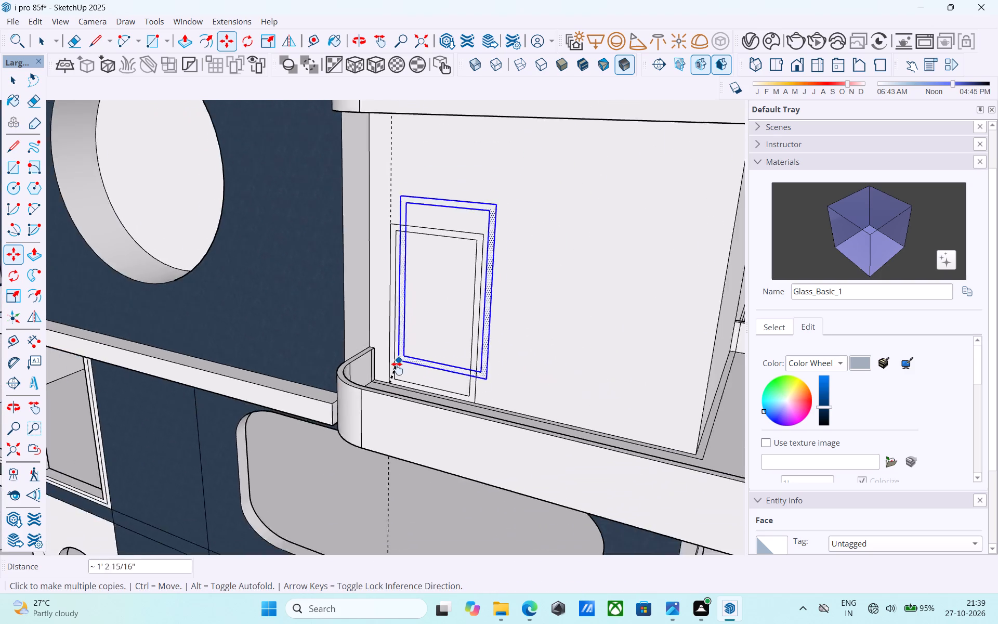
shift+middle_drag(397, 369, 433, 622)
middle_drag(462, 442, 449, 519)
scroll(445, 444, up, 7)
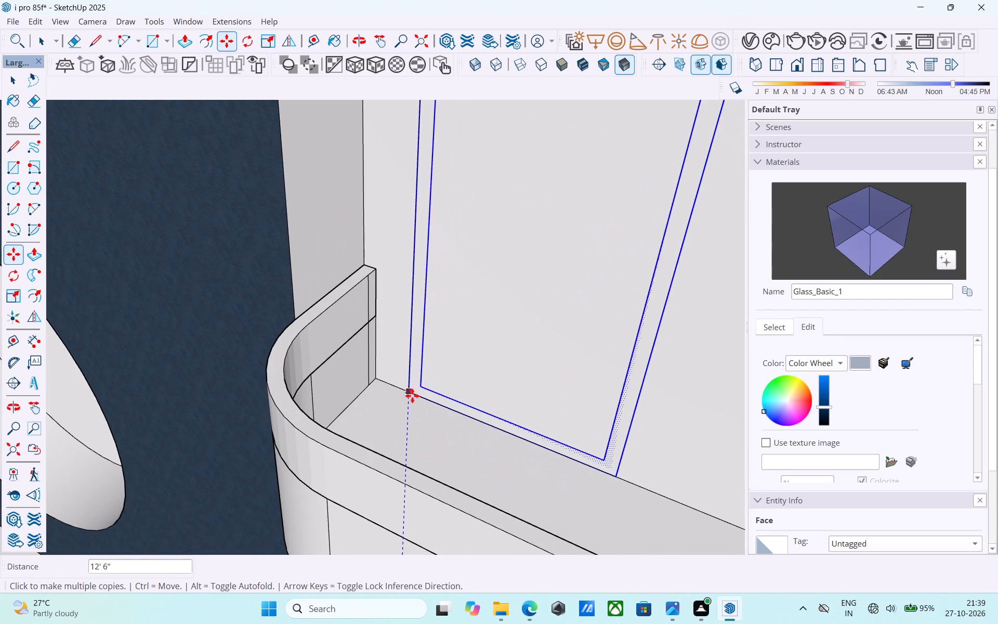
click(412, 396)
Place further copies of the frame border on the third balcony's wall, 25' 6" above the original, and on the fourth balcony's wall.
scroll(439, 382, down, 11)
shift+middle_drag(439, 384, 448, 529)
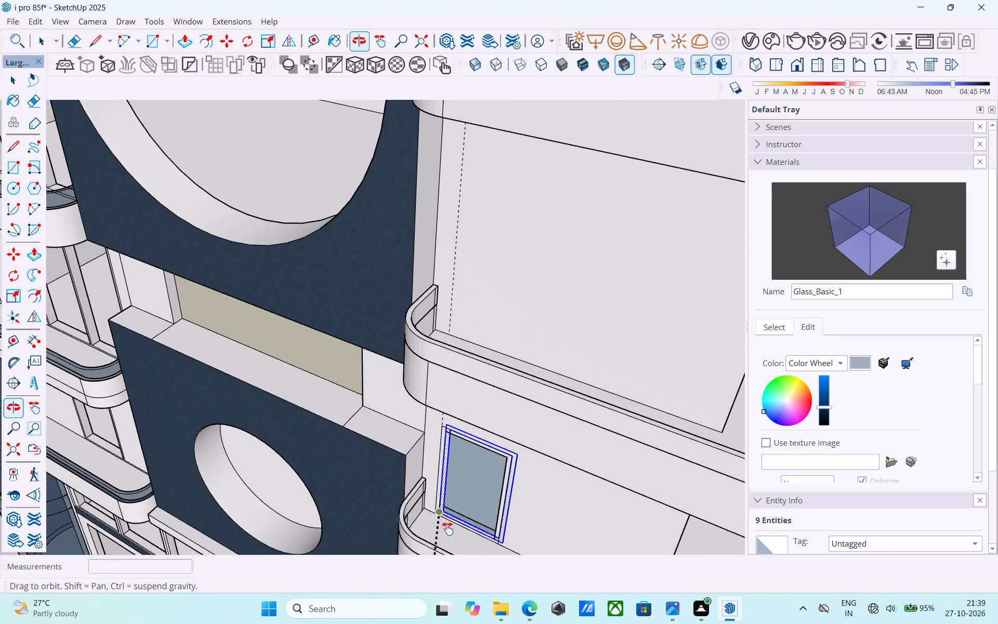
shift+middle_drag(448, 529, 450, 539)
middle_drag(484, 379, 475, 418)
scroll(464, 412, up, 3)
click(445, 418)
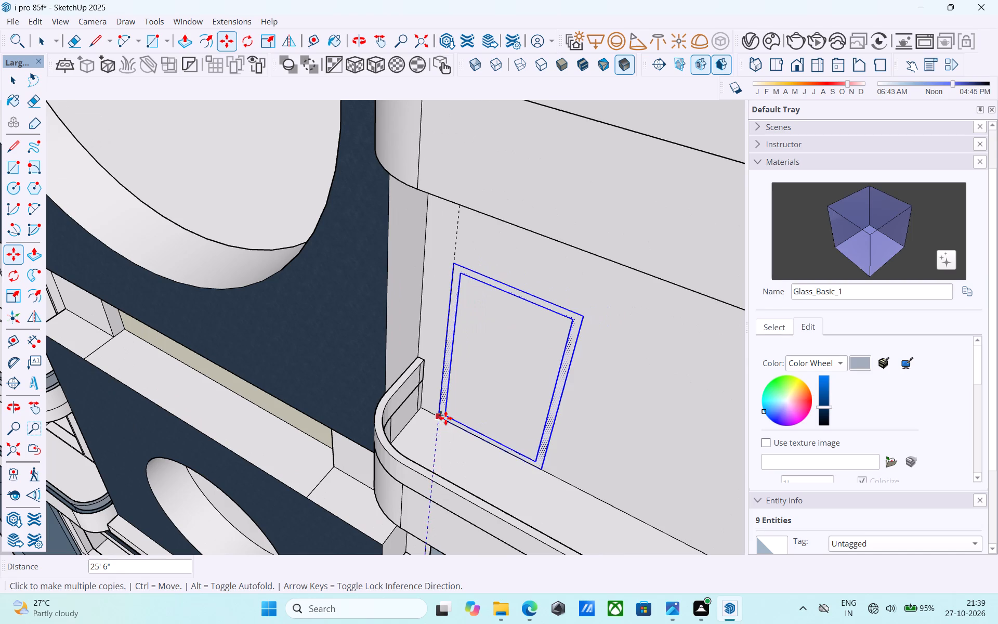
scroll(458, 374, down, 5)
middle_drag(453, 382, 446, 413)
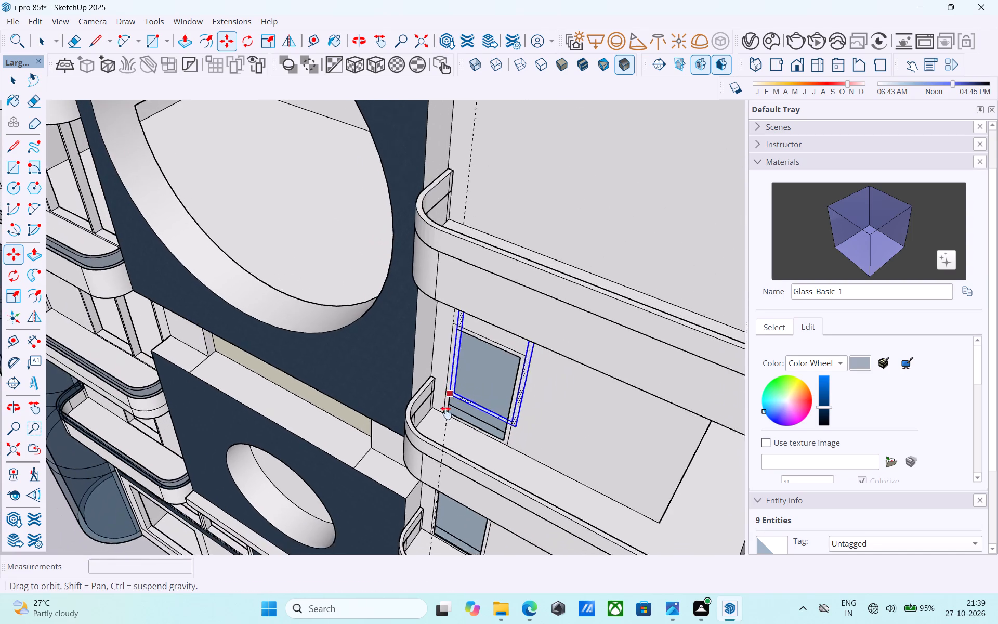
middle_drag(446, 413, 426, 522)
click(437, 387)
Place copies of the frame border on the fifth and sixth balconies' walls, each with its lower corner where the guide meets the floor.
scroll(438, 380, down, 6)
middle_drag(438, 380, 398, 538)
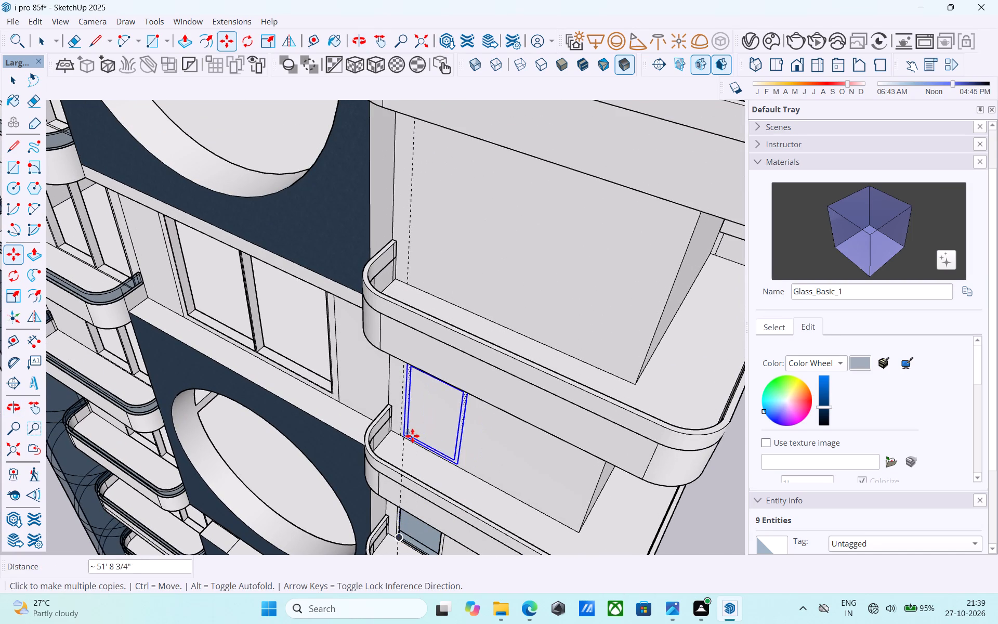
scroll(406, 434, up, 12)
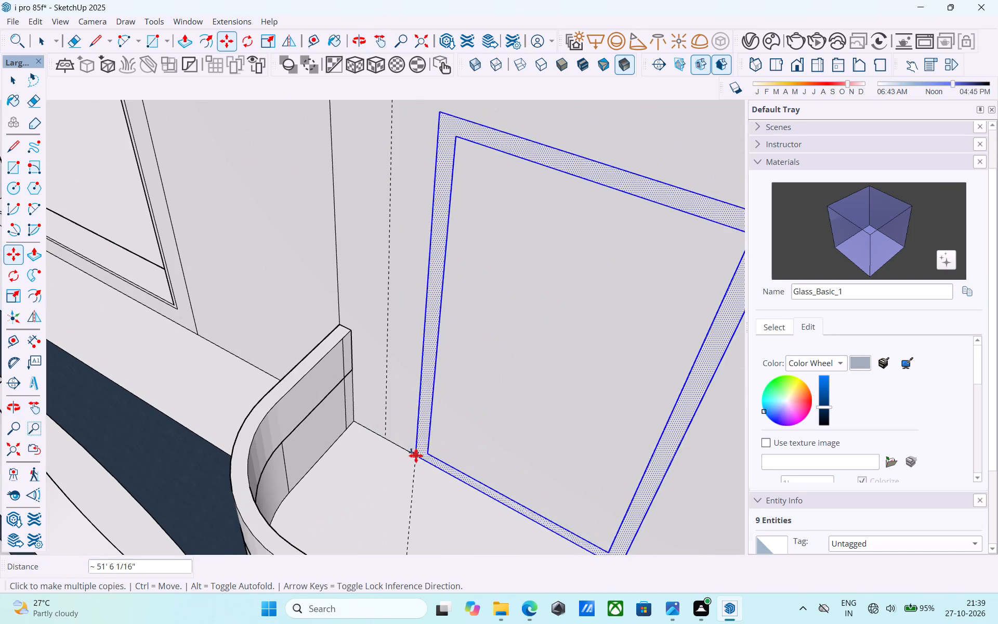
click(391, 434)
middle_drag(422, 367, 439, 315)
scroll(439, 315, down, 2)
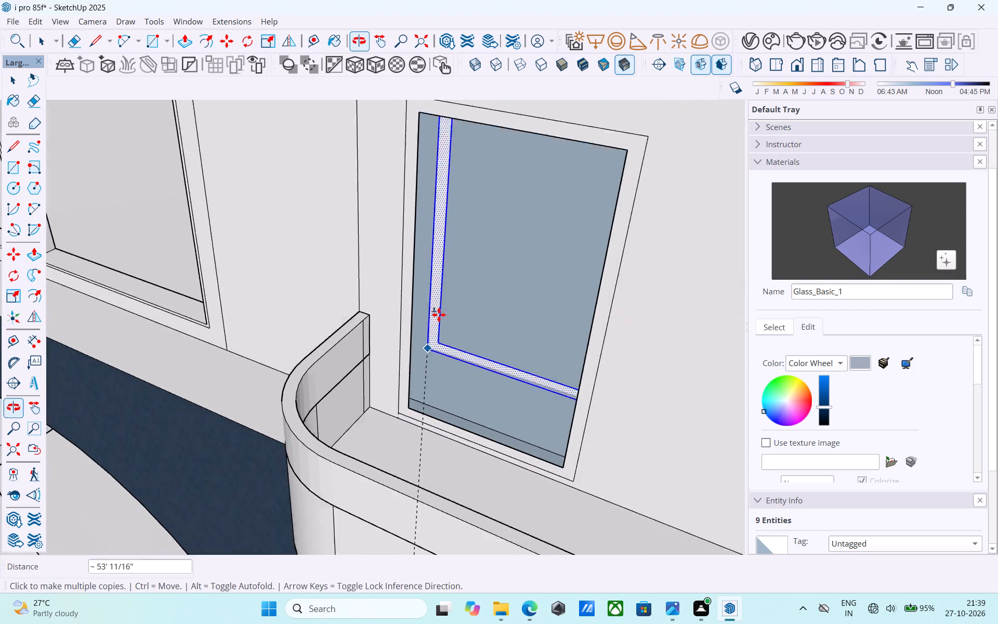
scroll(439, 315, down, 8)
shift+middle_drag(431, 334, 406, 576)
scroll(413, 418, up, 9)
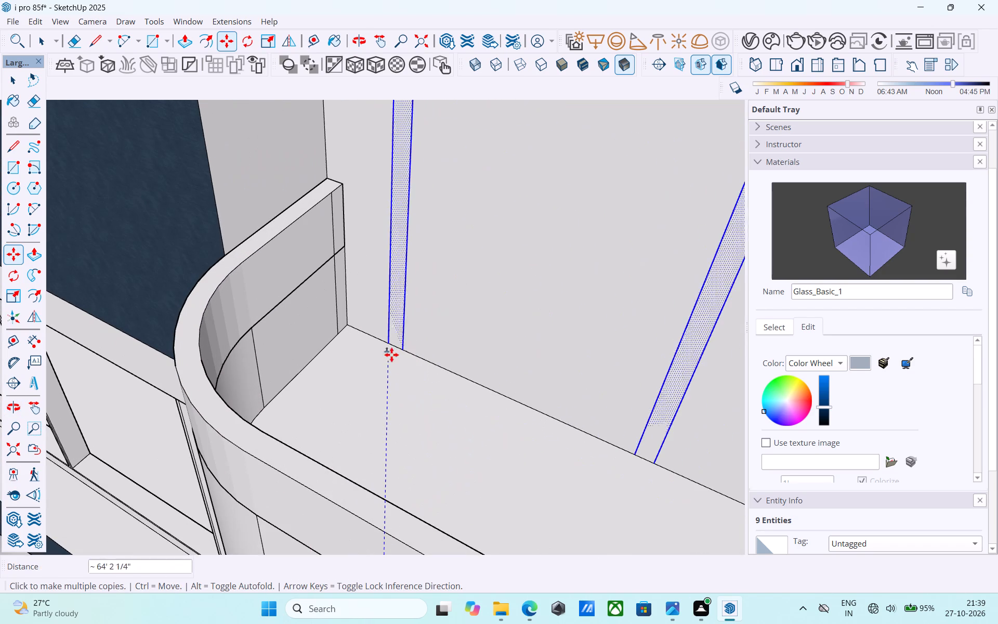
click(392, 348)
Place a copy of the frame border on the top balcony's wall, its lower corner where the guide meets the floor.
scroll(413, 308, down, 6)
shift+middle_drag(413, 312, 389, 599)
shift+middle_drag(405, 367, 397, 530)
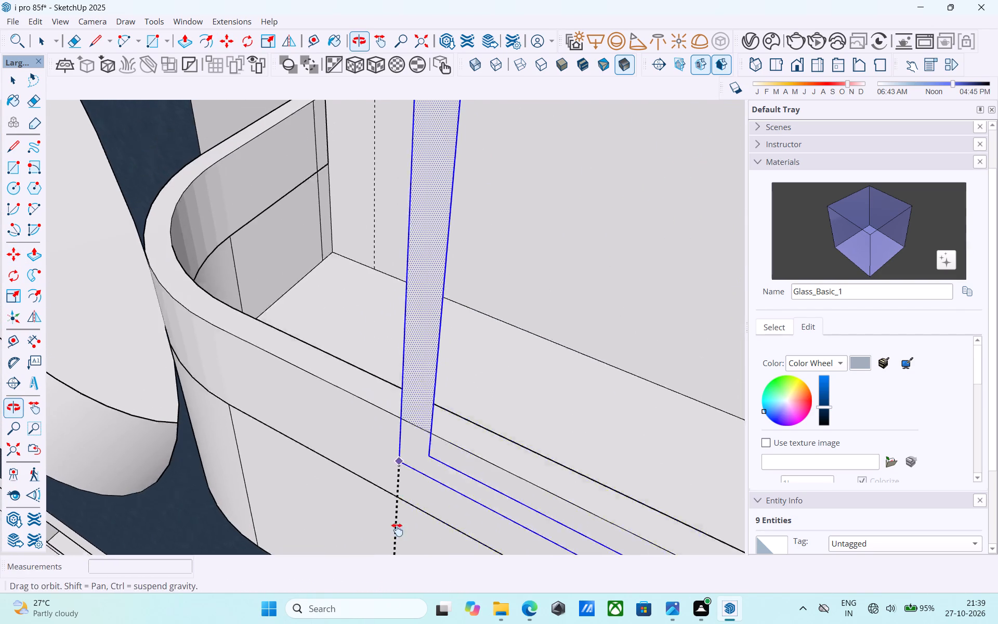
shift+middle_drag(397, 530, 394, 558)
click(374, 313)
Examine the whole front of the tower to check the frame copies on every balcony.
scroll(373, 309, down, 5)
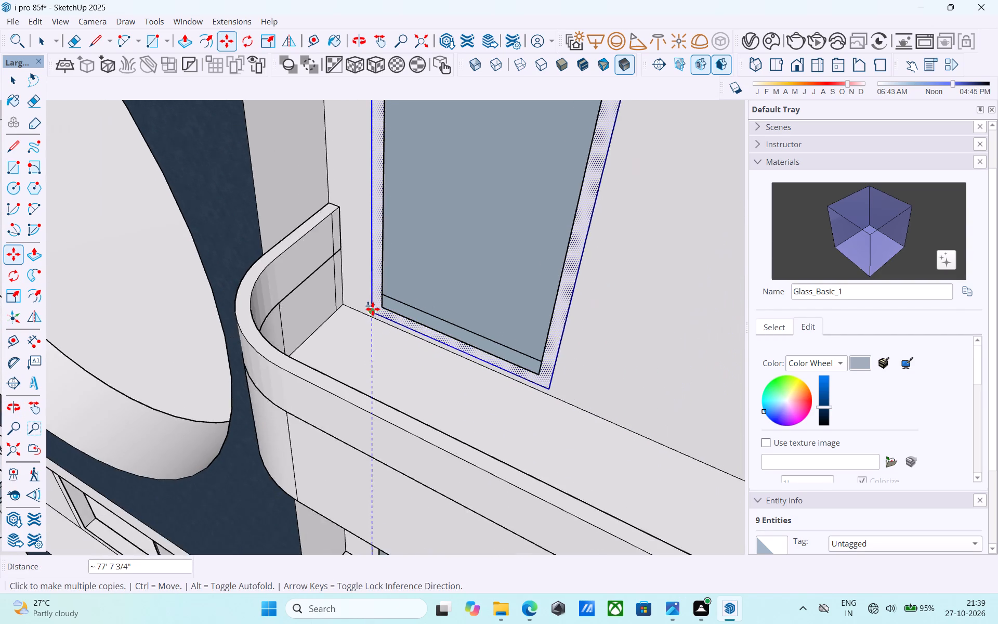
scroll(373, 309, down, 9)
shift+middle_drag(373, 307, 389, 555)
scroll(392, 430, down, 6)
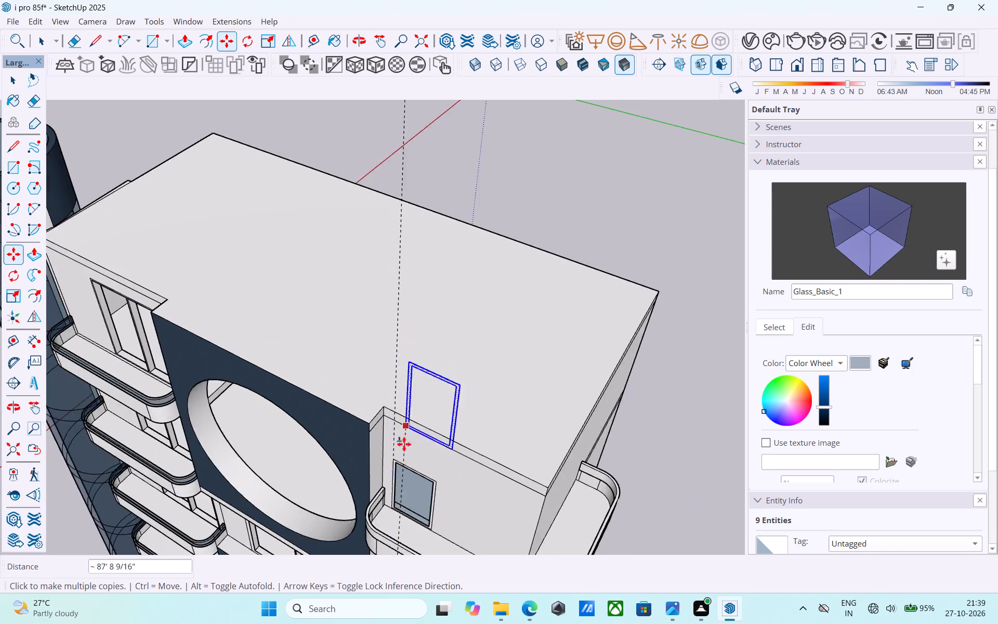
middle_drag(401, 455, 432, 269)
scroll(425, 239, down, 4)
scroll(425, 239, up, 1)
scroll(425, 235, down, 14)
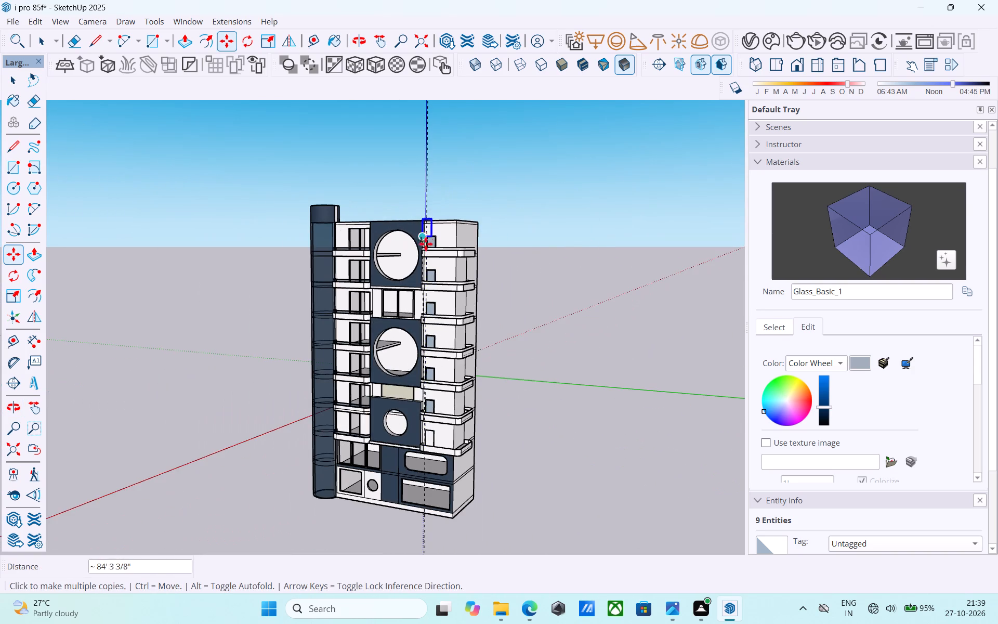
middle_drag(442, 409, 477, 321)
scroll(467, 326, up, 8)
middle_drag(463, 333, 632, 435)
scroll(637, 374, down, 1)
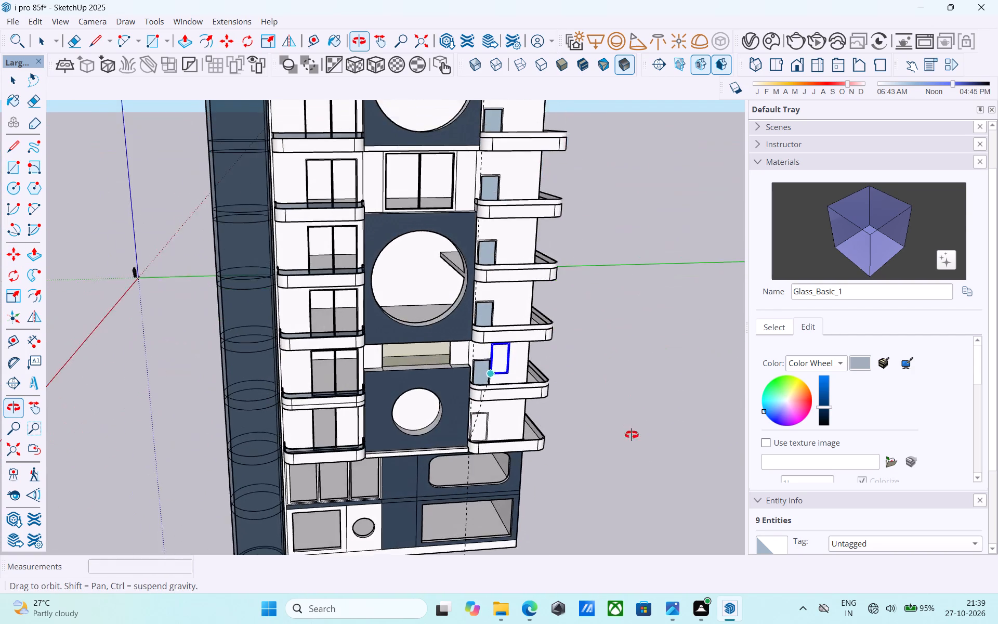
Draw a 6' 6" by 3' 6" rectangle filling the opening inside the second balcony's frame border.
middle_drag(632, 435, 511, 423)
scroll(502, 400, up, 4)
middle_drag(502, 403, 369, 423)
scroll(383, 415, up, 12)
key(r)
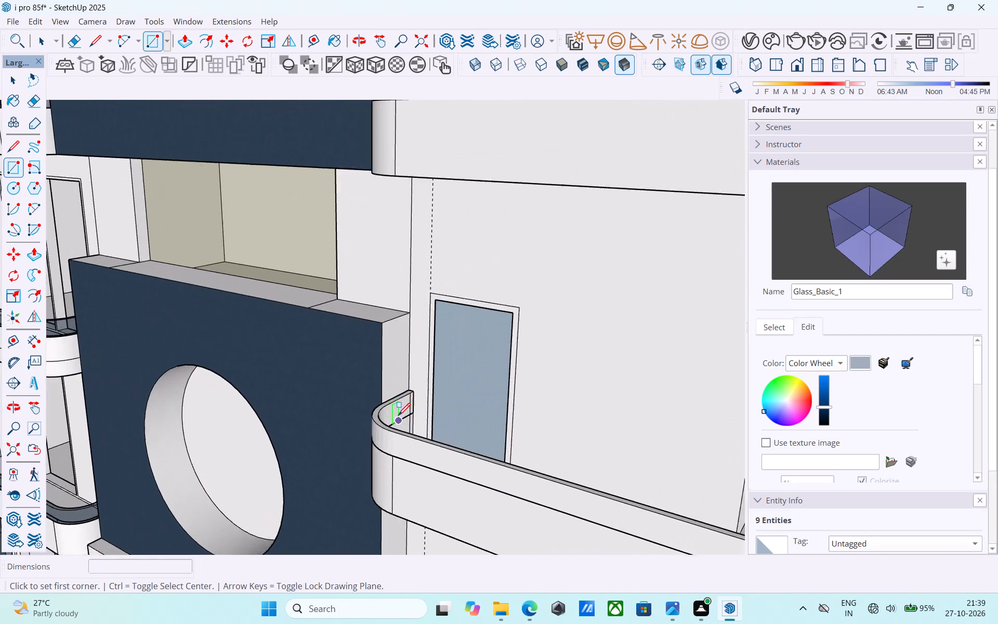
scroll(422, 433, down, 1)
middle_drag(422, 433, 433, 406)
scroll(495, 262, up, 8)
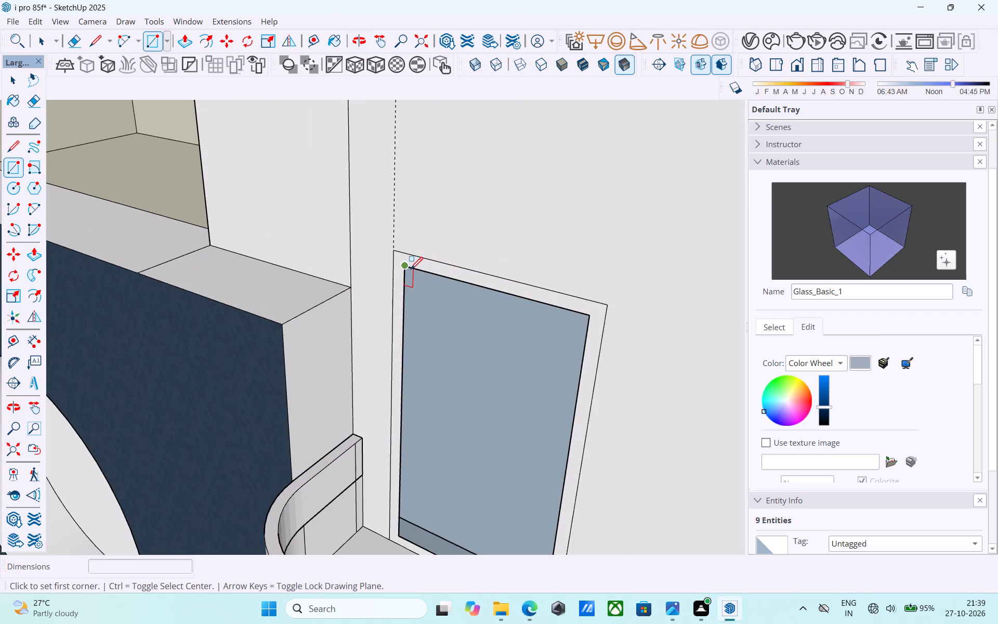
click(410, 270)
scroll(424, 215, down, 6)
shift+middle_drag(513, 454, 480, 374)
scroll(469, 341, up, 5)
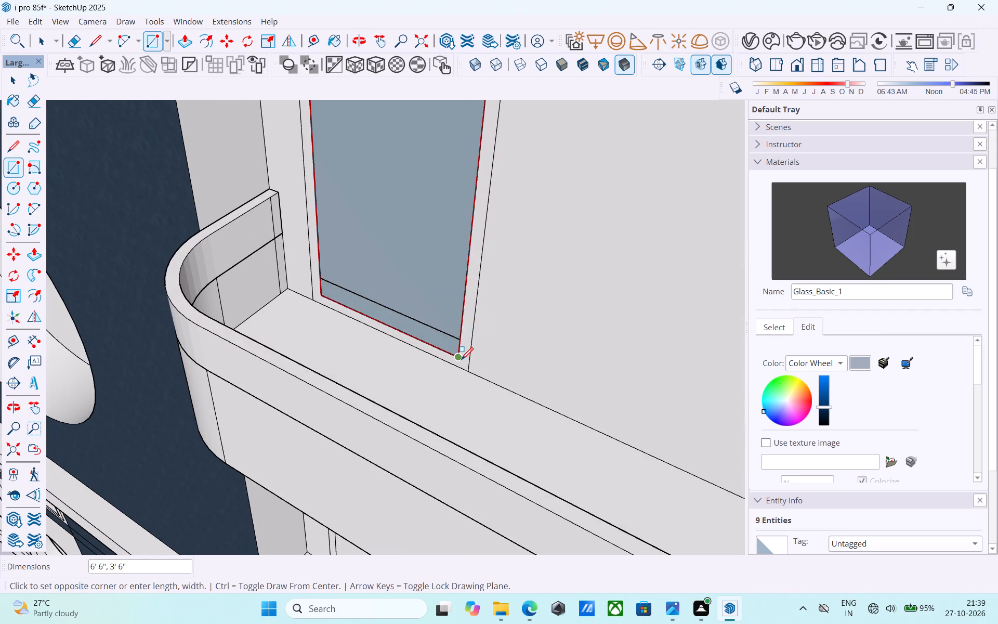
click(461, 361)
Fill the openings inside the third and fourth balconies' frame borders with corner-to-corner rectangles, 6' 6" by 3' 6" on the third.
scroll(477, 314, down, 4)
scroll(477, 314, up, 1)
scroll(477, 314, down, 12)
shift+middle_drag(481, 337, 489, 484)
middle_drag(523, 343, 521, 365)
scroll(489, 331, up, 8)
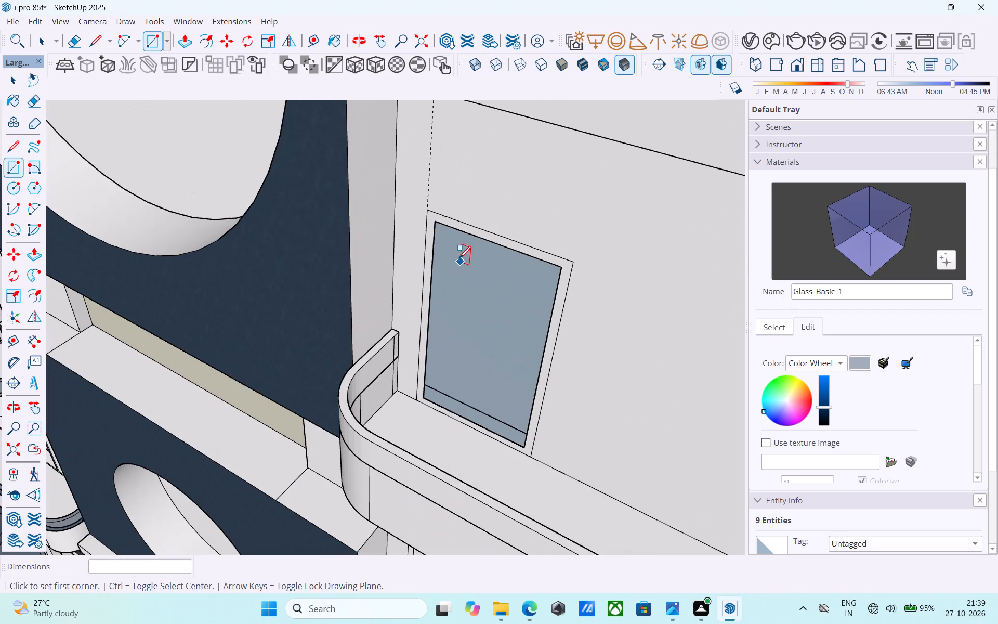
click(434, 224)
click(522, 445)
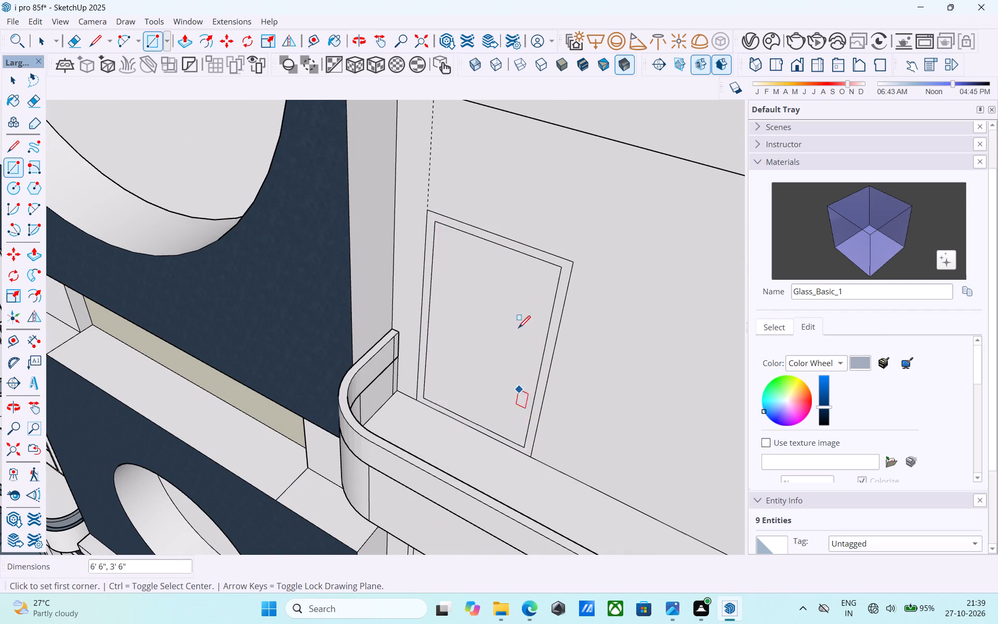
scroll(516, 315, down, 10)
shift+middle_drag(508, 349, 502, 478)
scroll(505, 233, up, 5)
click(505, 233)
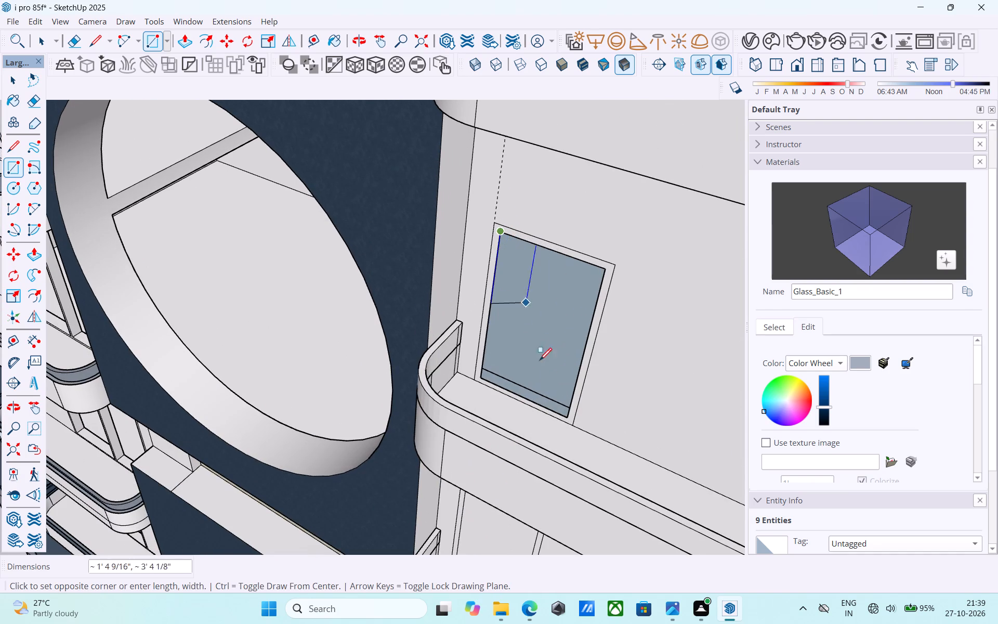
click(566, 417)
Draw a rectangle between the inner corners of the fifth balcony's frame border to fill its opening.
scroll(553, 346, down, 9)
shift+middle_drag(548, 355, 514, 522)
scroll(531, 358, up, 2)
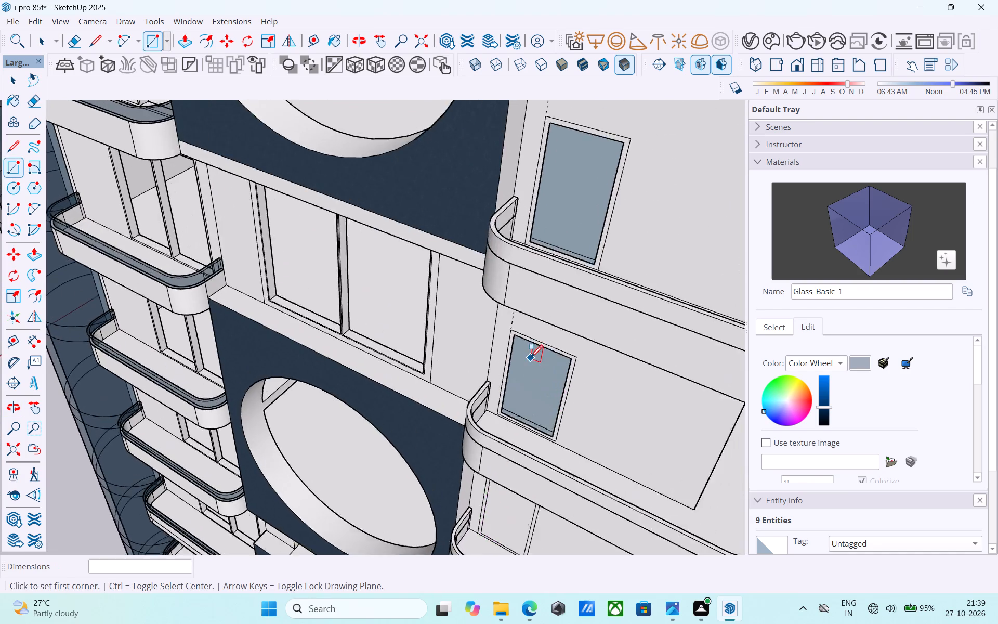
scroll(531, 358, up, 7)
click(504, 311)
scroll(504, 311, down, 5)
shift+middle_drag(570, 410, 543, 338)
scroll(540, 349, up, 2)
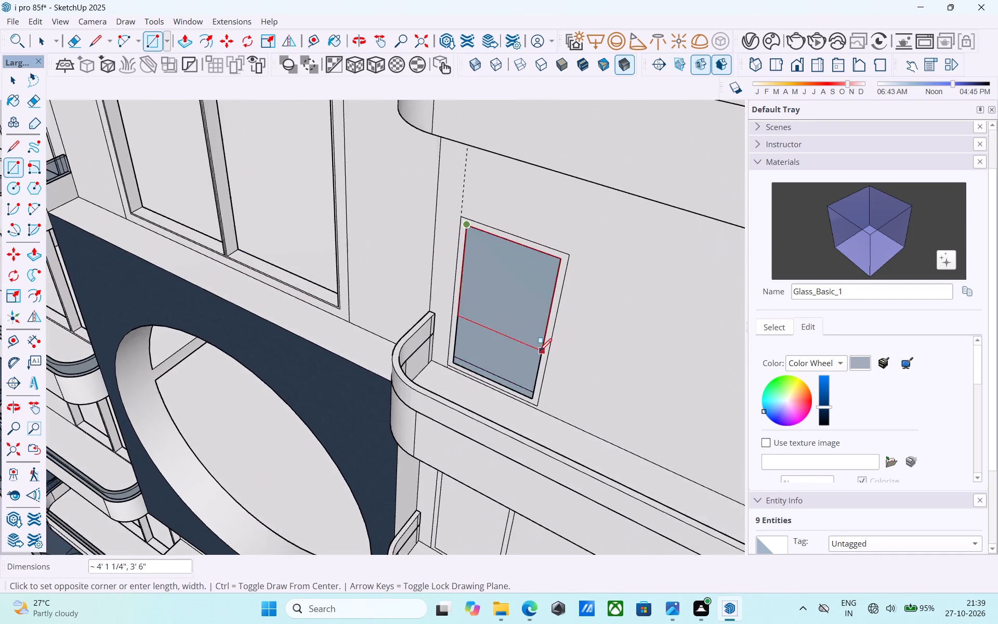
scroll(540, 352, up, 5)
click(529, 420)
Draw a 3' 6" by 6' 6" rectangle filling the opening inside the sixth balcony's frame border.
scroll(528, 422, down, 5)
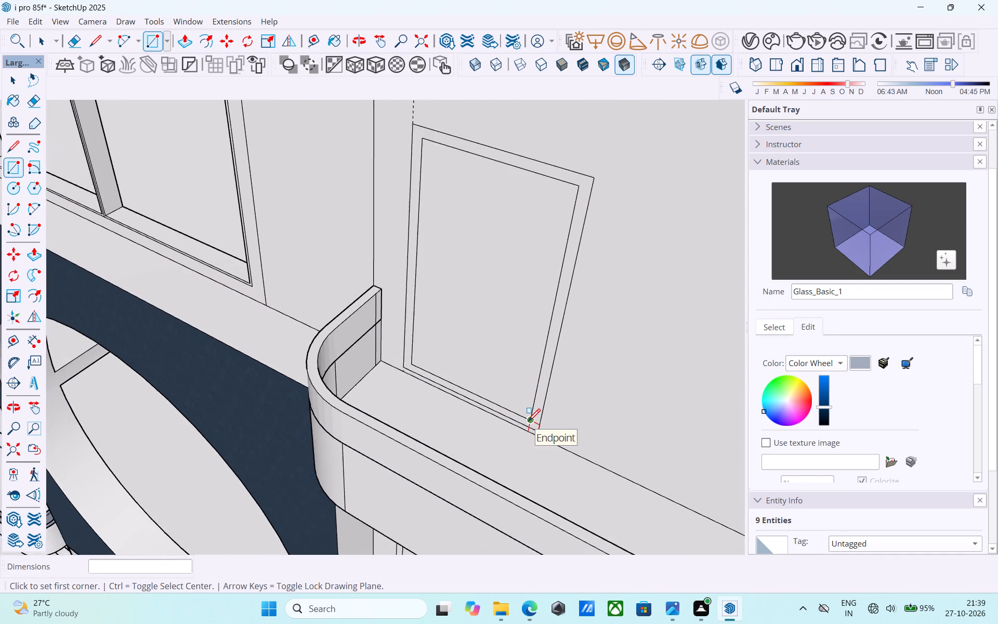
scroll(528, 422, down, 14)
shift+middle_drag(478, 438, 459, 512)
scroll(493, 382, up, 5)
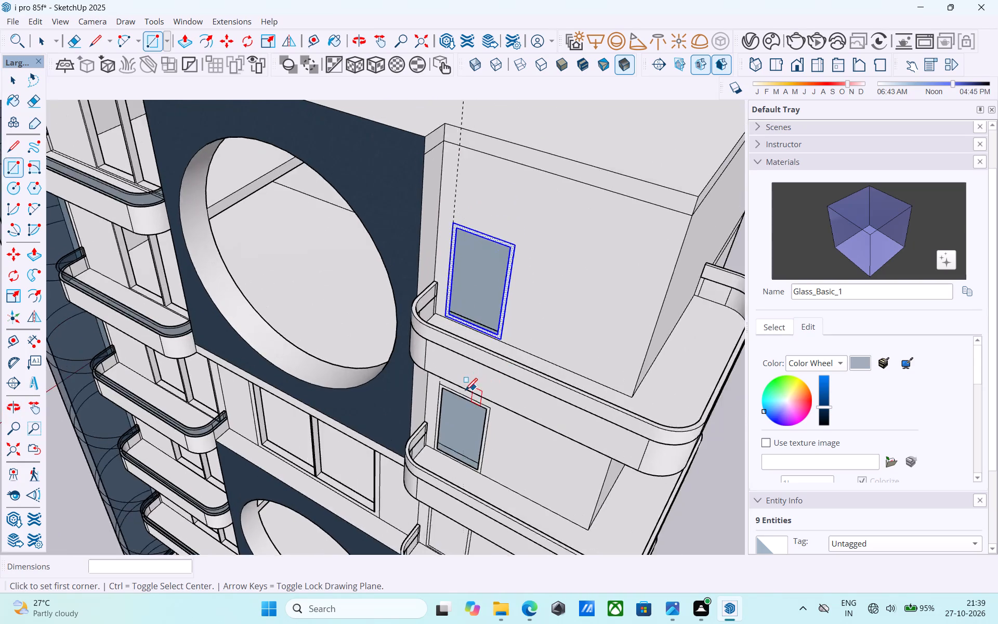
scroll(465, 392, up, 16)
click(438, 352)
scroll(447, 296, down, 13)
scroll(505, 474, up, 4)
click(510, 469)
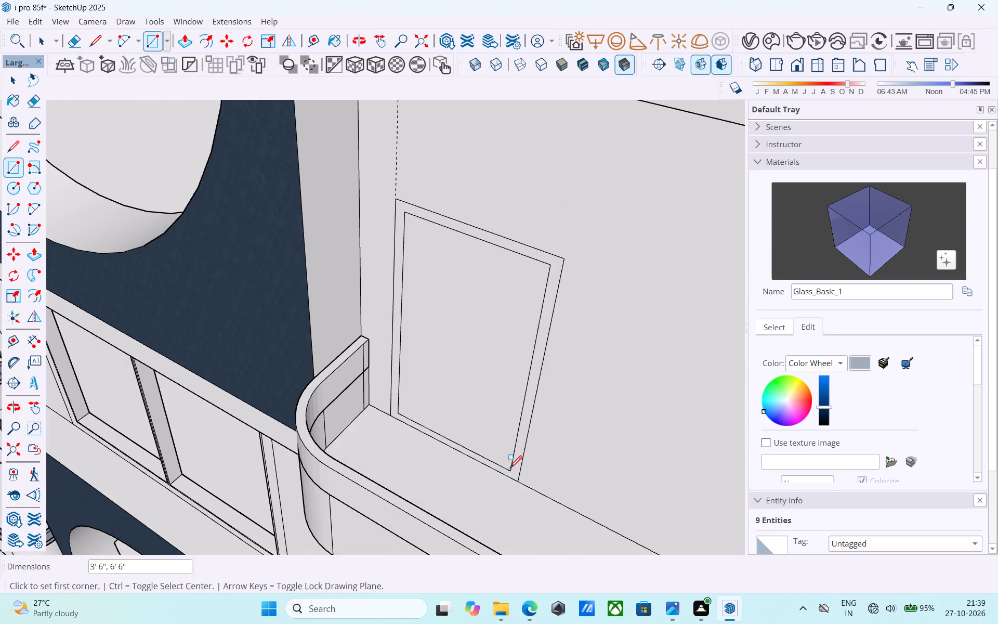
Draw a 3' 6" by 6' 6" rectangle filling the opening inside the top balcony's frame border.
scroll(510, 469, down, 11)
shift+middle_drag(478, 467, 442, 551)
scroll(457, 325, up, 4)
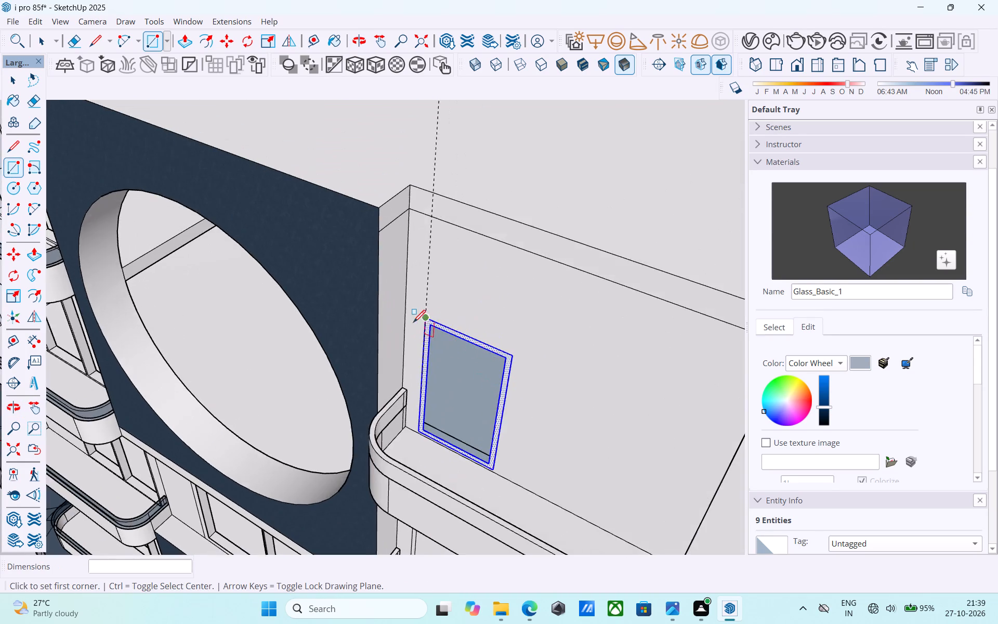
scroll(413, 323, up, 6)
click(452, 325)
scroll(452, 318, down, 6)
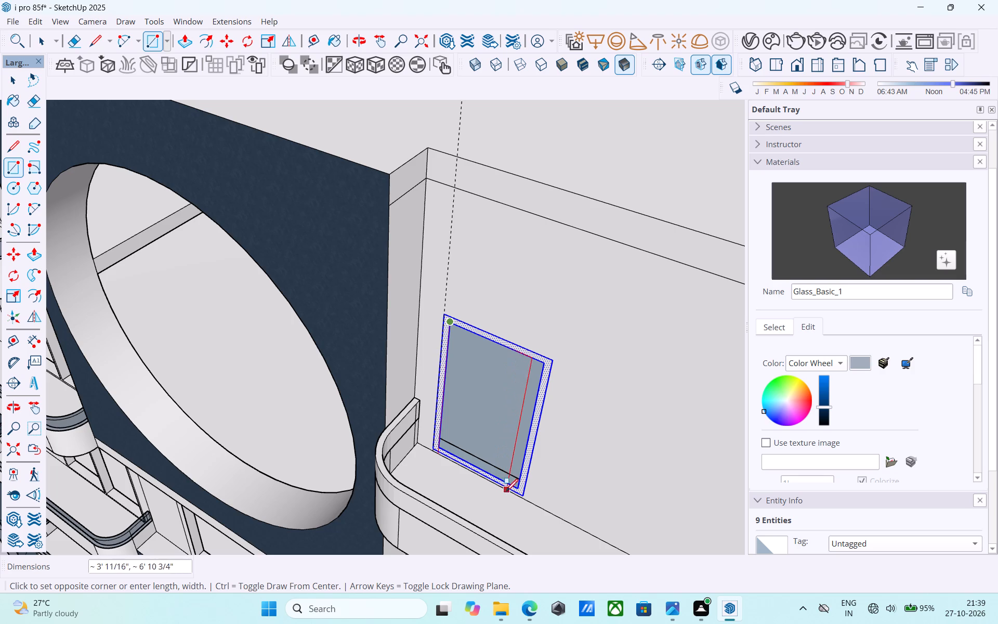
scroll(511, 491, up, 7)
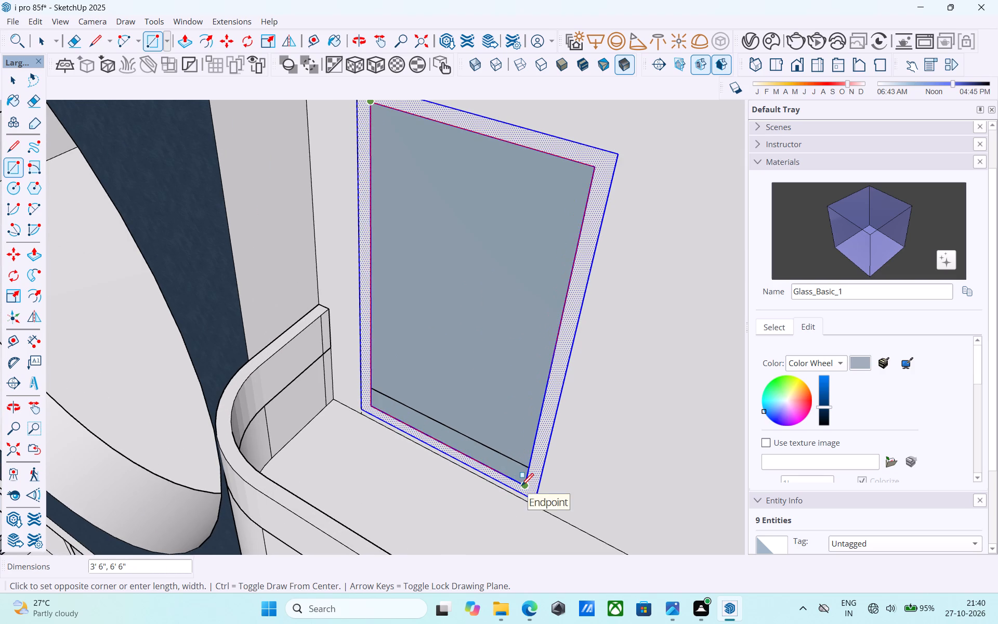
click(521, 487)
Select the top balcony's inner frame panel and examine the filled frames down the tower's front.
scroll(511, 480, down, 17)
shift+middle_drag(499, 480, 494, 404)
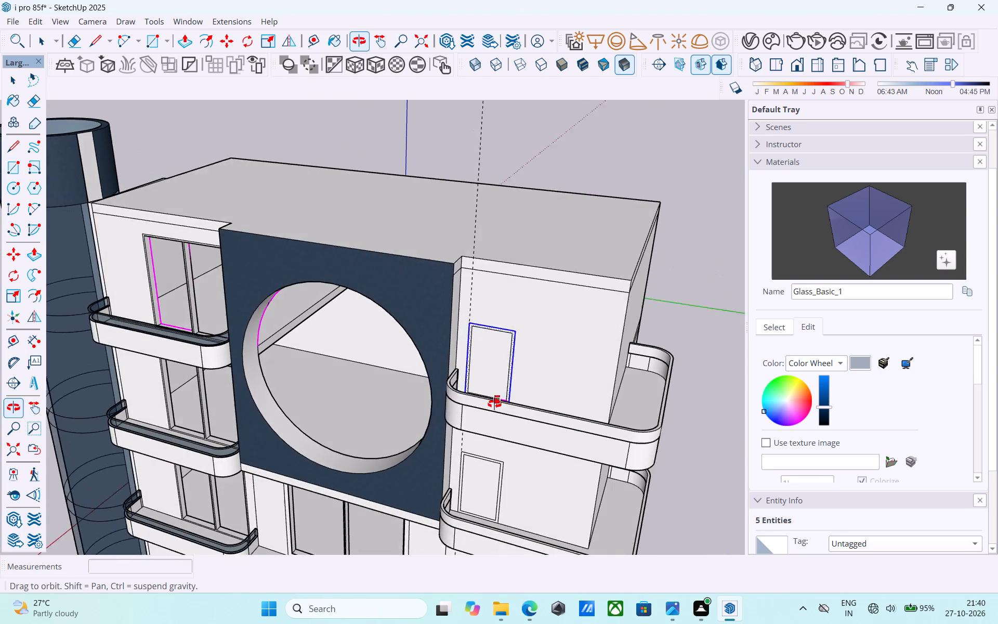
shift+middle_drag(494, 404, 494, 404)
key(space)
scroll(498, 377, up, 4)
click(497, 376)
middle_drag(497, 376, 553, 343)
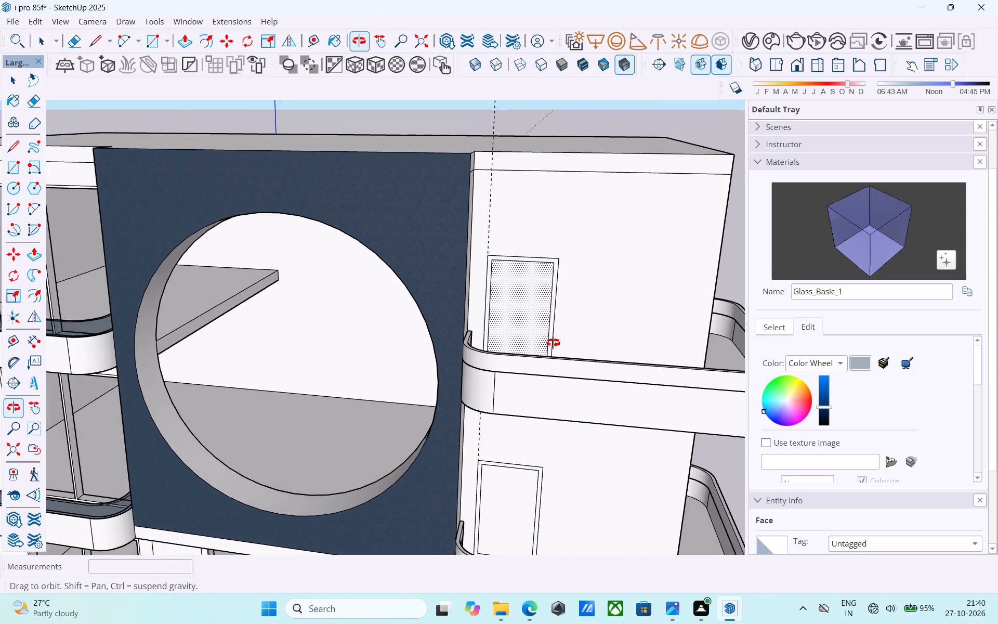
middle_drag(553, 343, 538, 280)
scroll(533, 272, down, 9)
shift+middle_drag(518, 332, 516, 348)
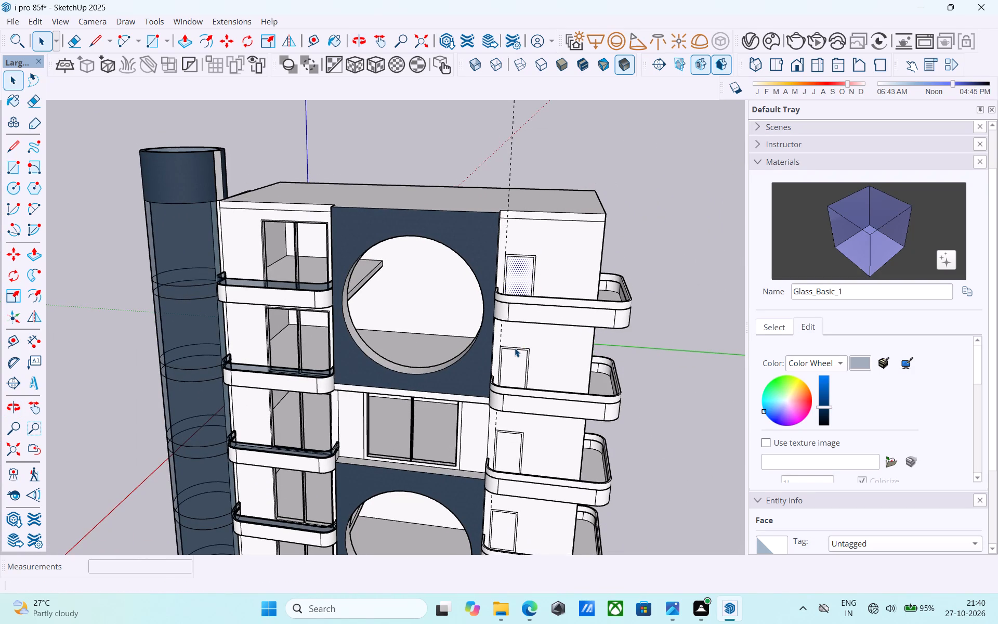
scroll(516, 356, down, 6)
middle_drag(516, 356, 516, 353)
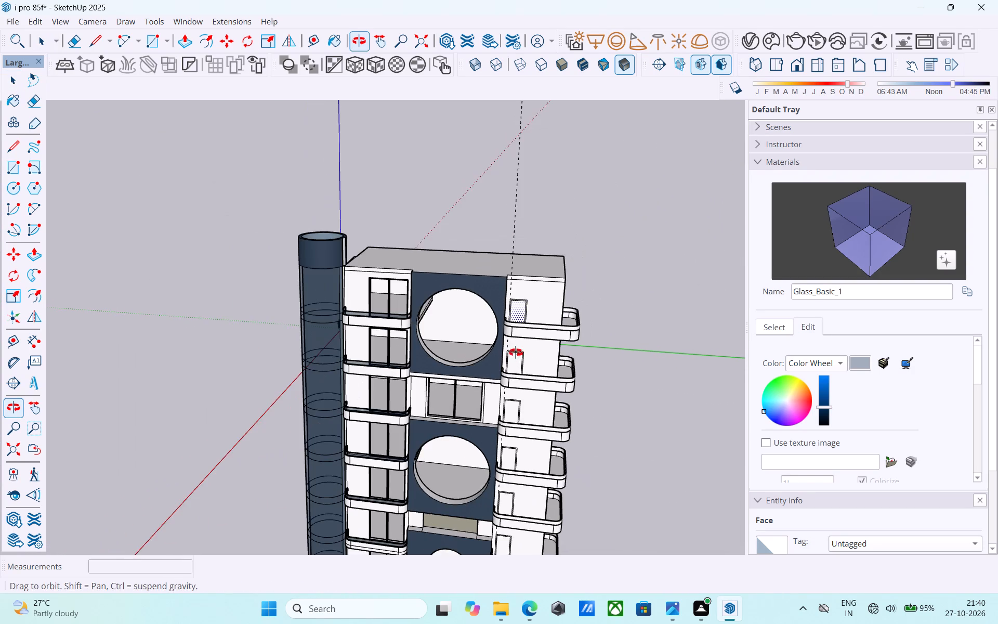
middle_drag(516, 353, 517, 344)
scroll(533, 301, up, 6)
scroll(533, 300, down, 14)
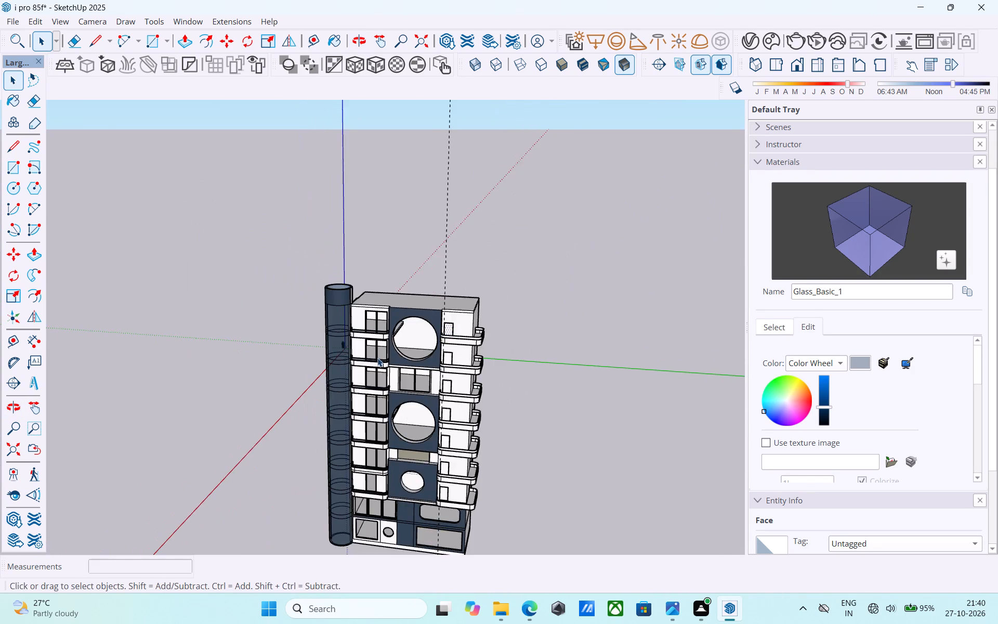
Undo the inner panels and the copied door frames on all the balcony walls above the lowest one.
scroll(377, 358, down, 2)
scroll(407, 398, up, 5)
scroll(412, 393, down, 4)
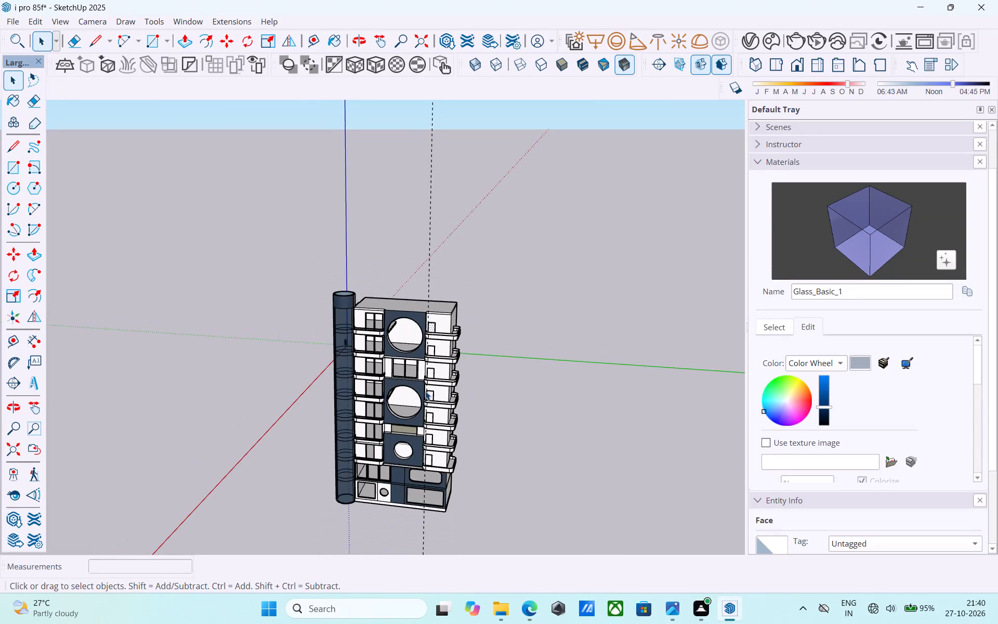
scroll(426, 391, down, 6)
scroll(426, 391, up, 12)
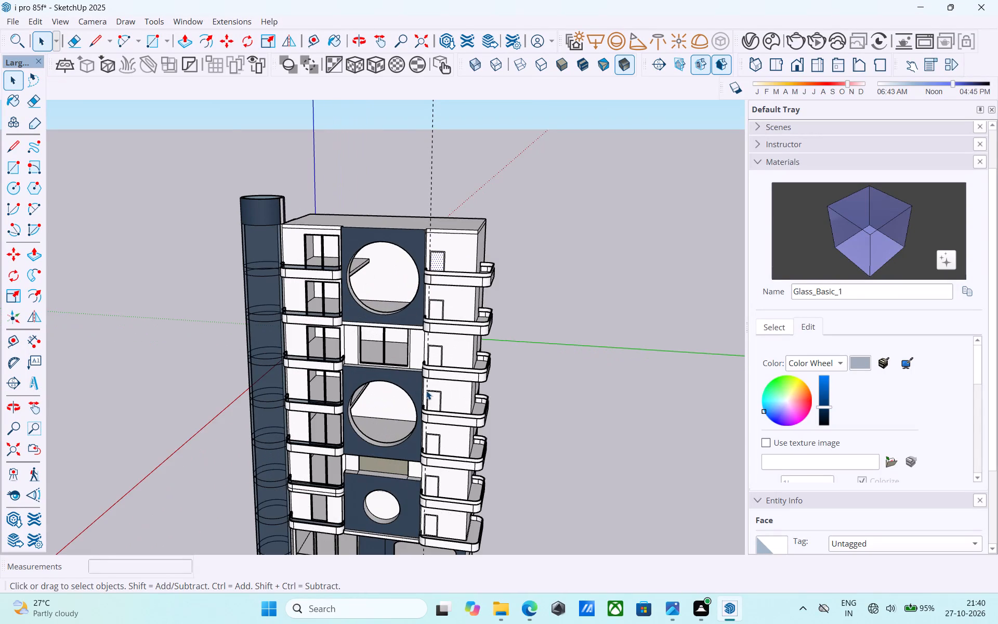
scroll(426, 391, up, 3)
key(ctrl+z)
key(ctrl+z)
key(ctrl+z)
key(ctrl+z)
key(ctrl+z)
key(ctrl+z)
key(ctrl+z)
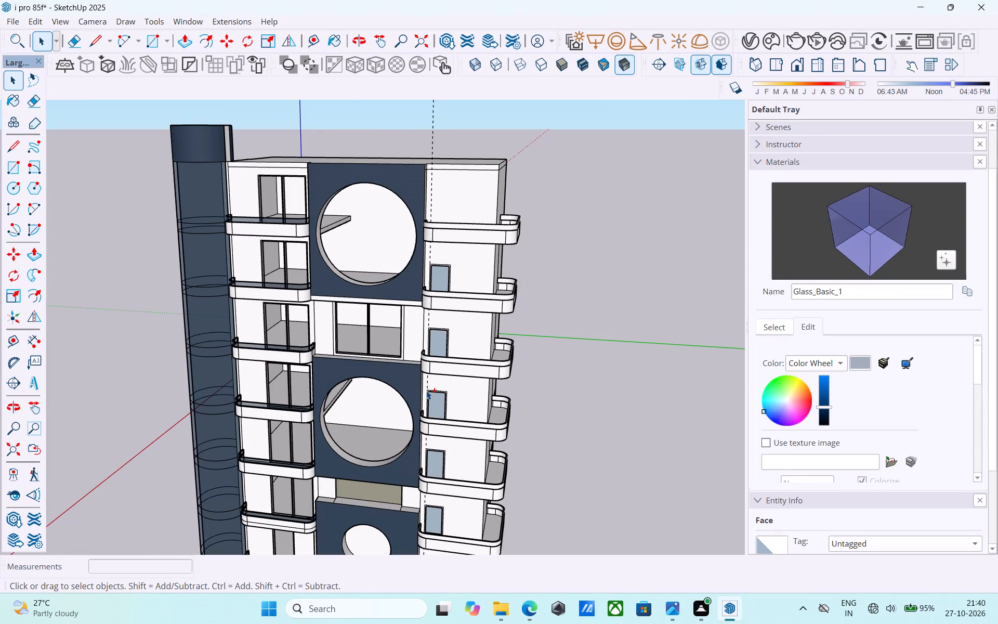
key(ctrl+z)
key(ctrl+z)
key(ctrl+z)
key(ctrl+z)
key(ctrl+z)
Undo the remaining door outline on the lowest balcony wall, leaving that wall blank.
scroll(426, 391, down, 5)
scroll(426, 391, up, 1)
scroll(426, 391, down, 4)
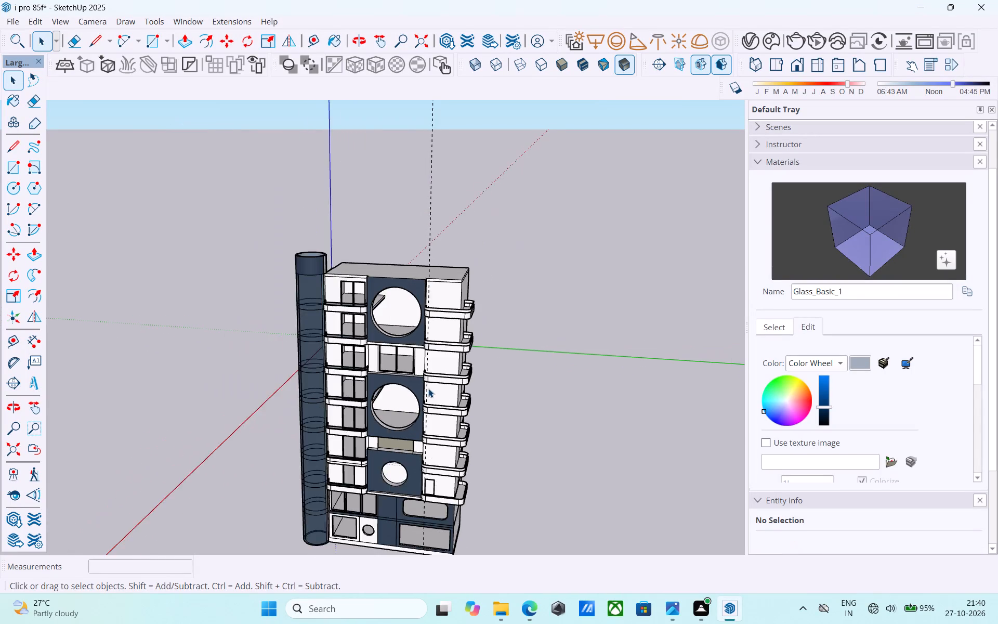
scroll(454, 463, up, 4)
key(ctrl+z)
scroll(440, 464, up, 4)
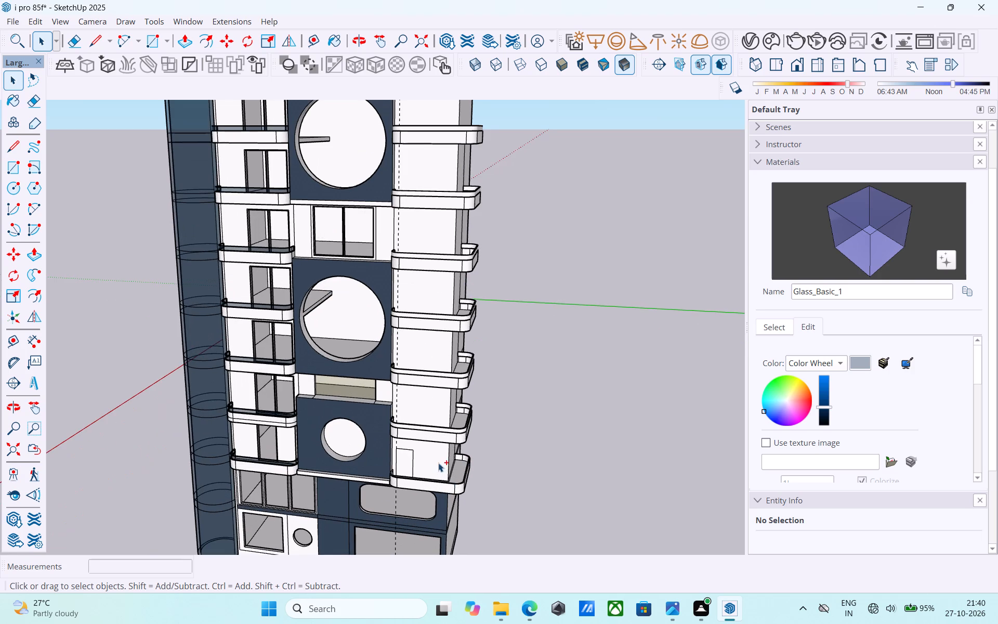
key(ctrl+z)
Draw an 8' by 10' rectangle on the lowest balcony wall, starting where the vertical guide meets the balcony floor.
middle_drag(427, 464, 419, 412)
scroll(395, 426, up, 7)
middle_drag(395, 449, 324, 518)
scroll(423, 441, up, 3)
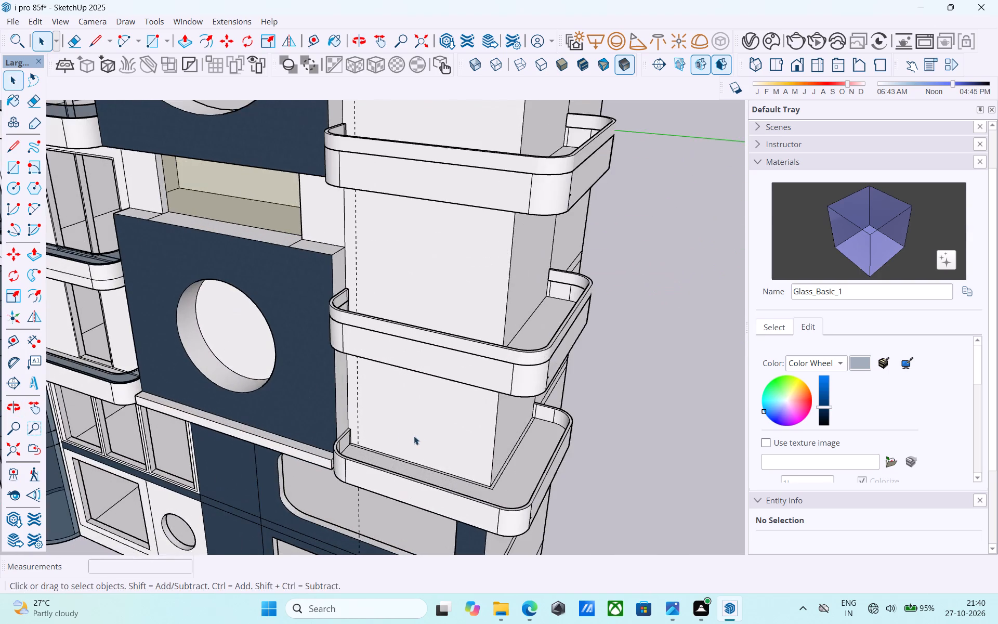
scroll(396, 436, up, 1)
middle_drag(395, 436, 395, 430)
key(r)
scroll(381, 433, up, 8)
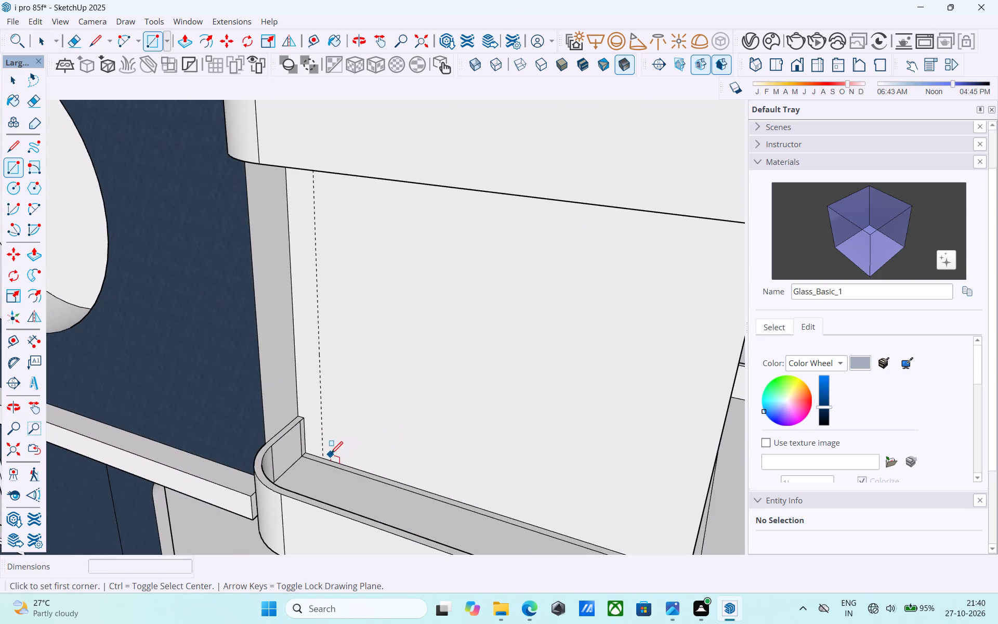
click(327, 455)
scroll(327, 455, up, 10)
key(r)
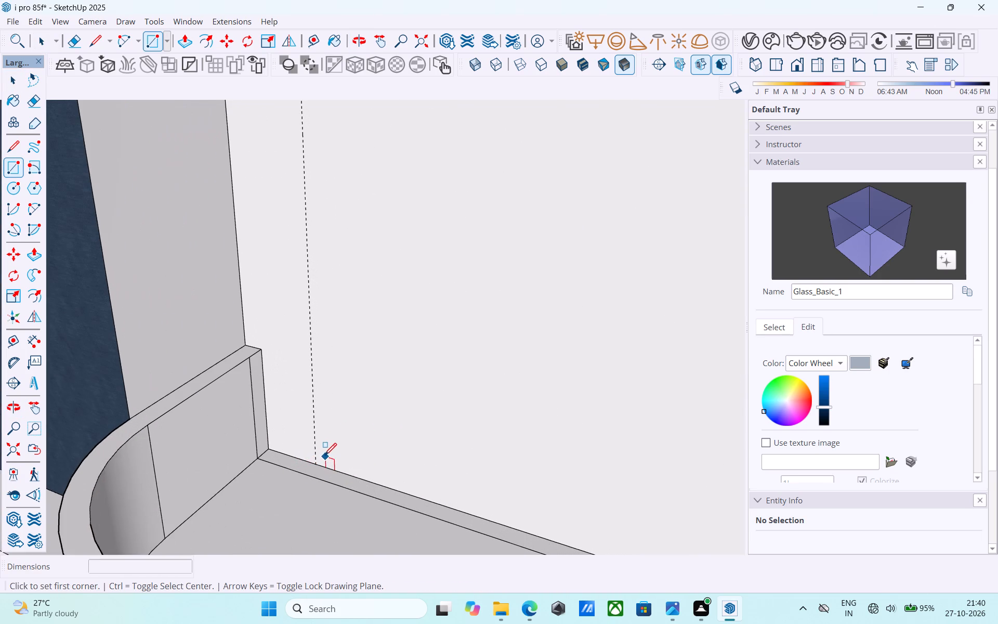
click(318, 463)
scroll(350, 398, down, 11)
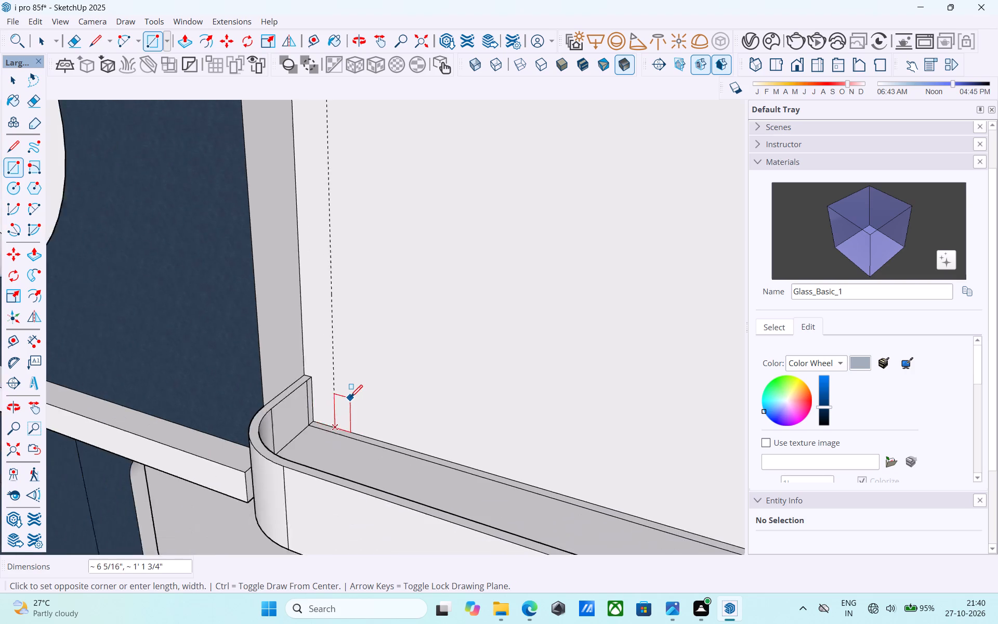
scroll(400, 374, down, 1)
middle_drag(530, 331, 406, 396)
scroll(405, 378, down, 5)
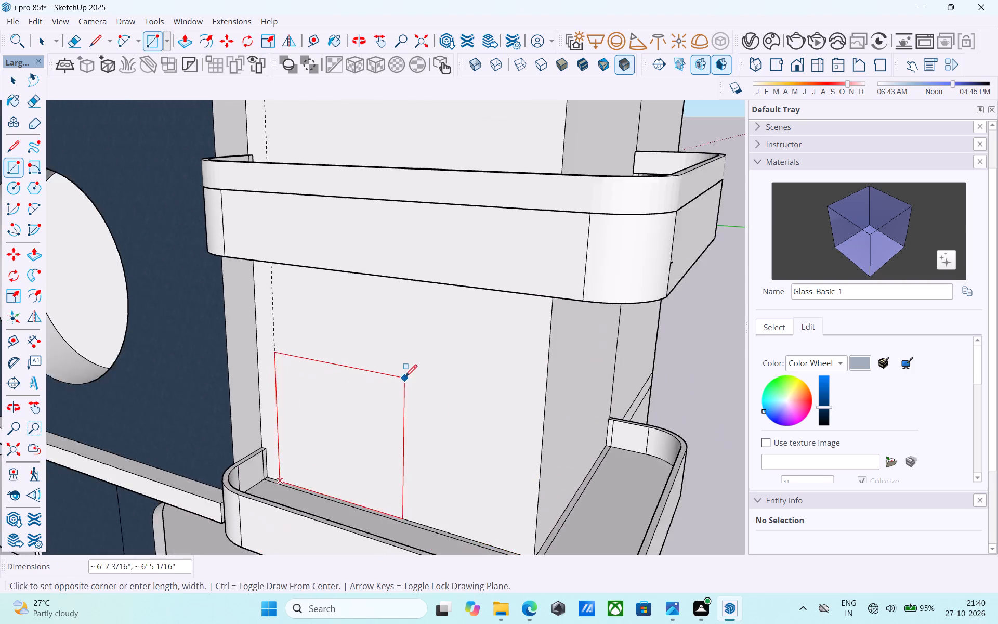
middle_drag(411, 371, 429, 334)
middle_drag(471, 309, 472, 300)
middle_drag(468, 292, 467, 282)
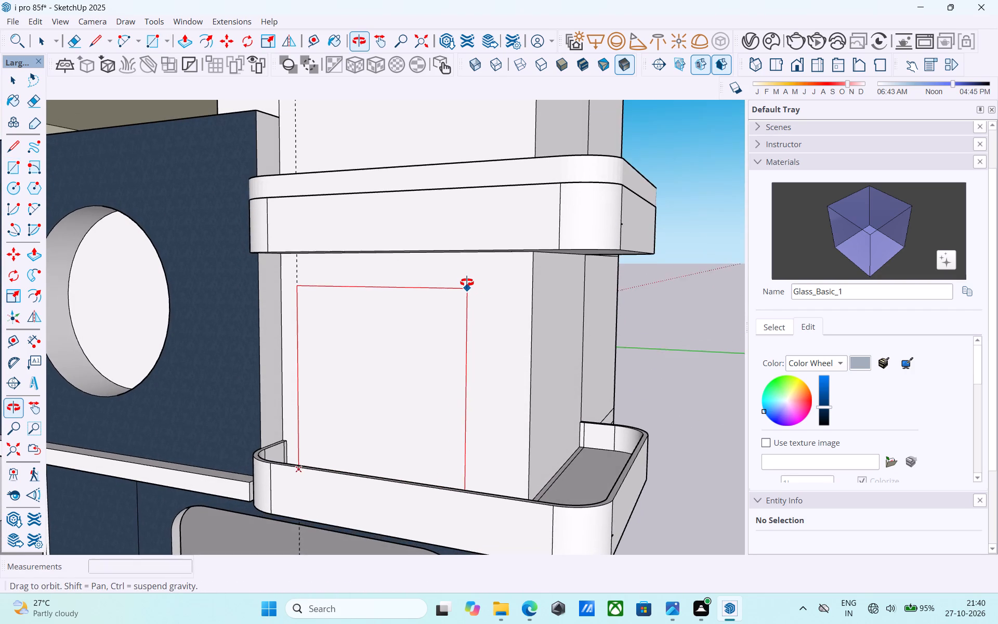
middle_drag(467, 282, 475, 260)
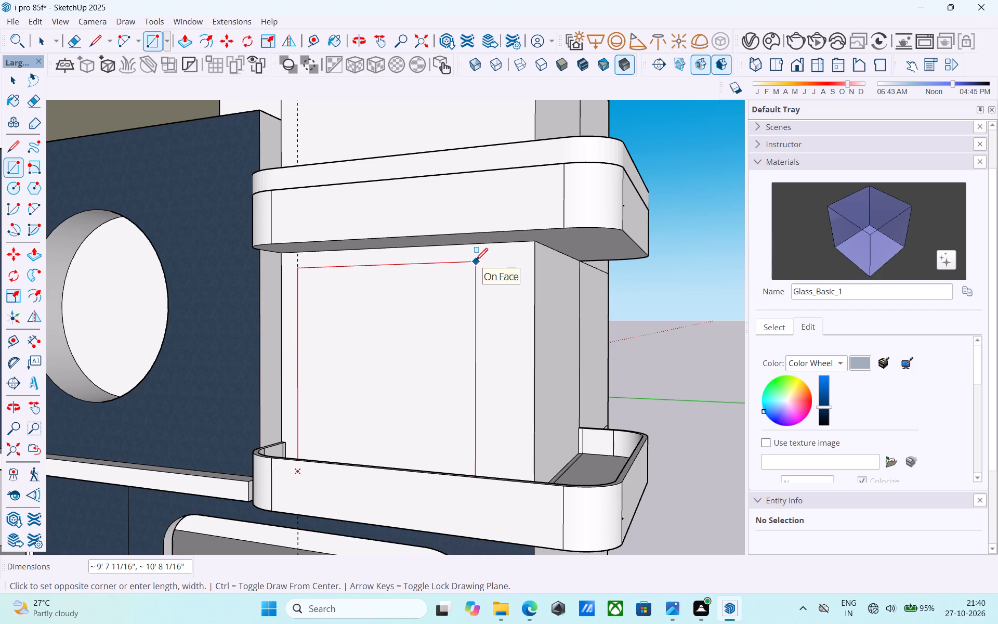
scroll(474, 262, down, 2)
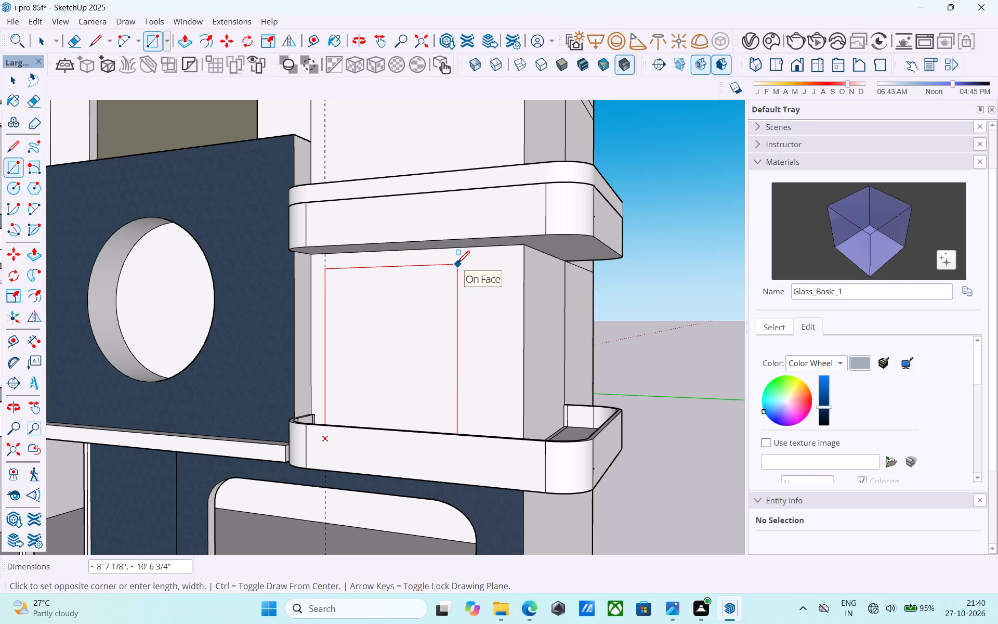
text(8',10')
key(Return)
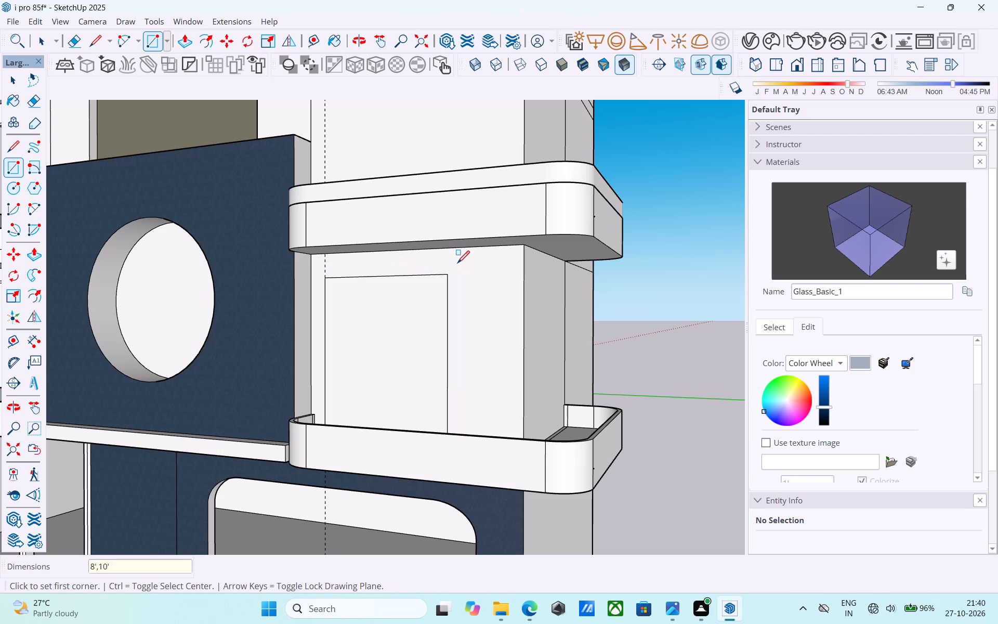
Offset the lowest balcony's 8' by 10' rectangle inward by 3" to form a frame border.
key(space)
scroll(474, 323, down, 6)
middle_drag(477, 327, 494, 411)
scroll(438, 406, up, 5)
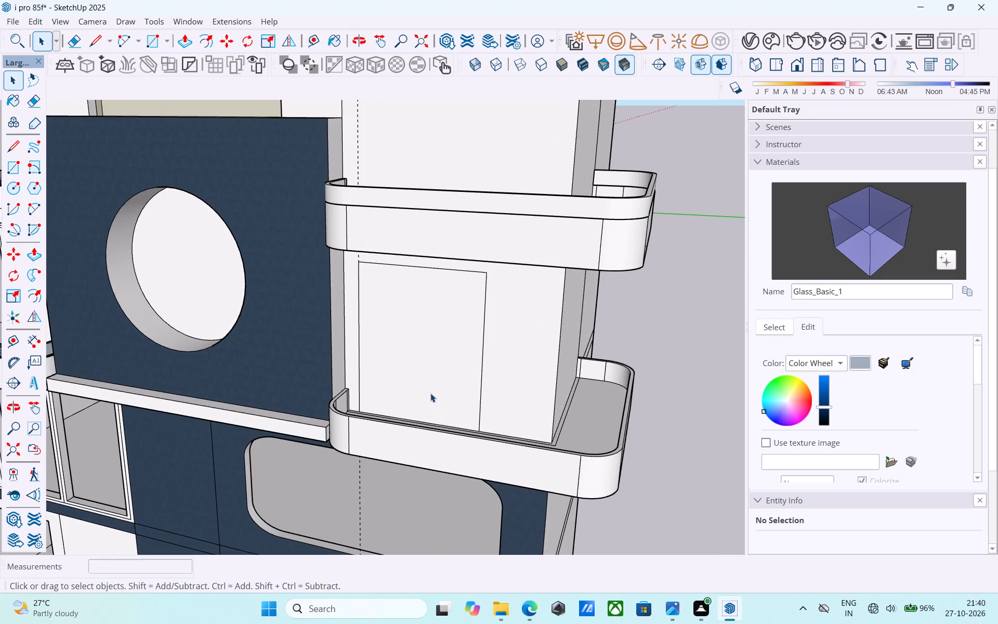
click(430, 393)
middle_drag(427, 385, 421, 384)
scroll(421, 384, up, 4)
key(f)
click(421, 382)
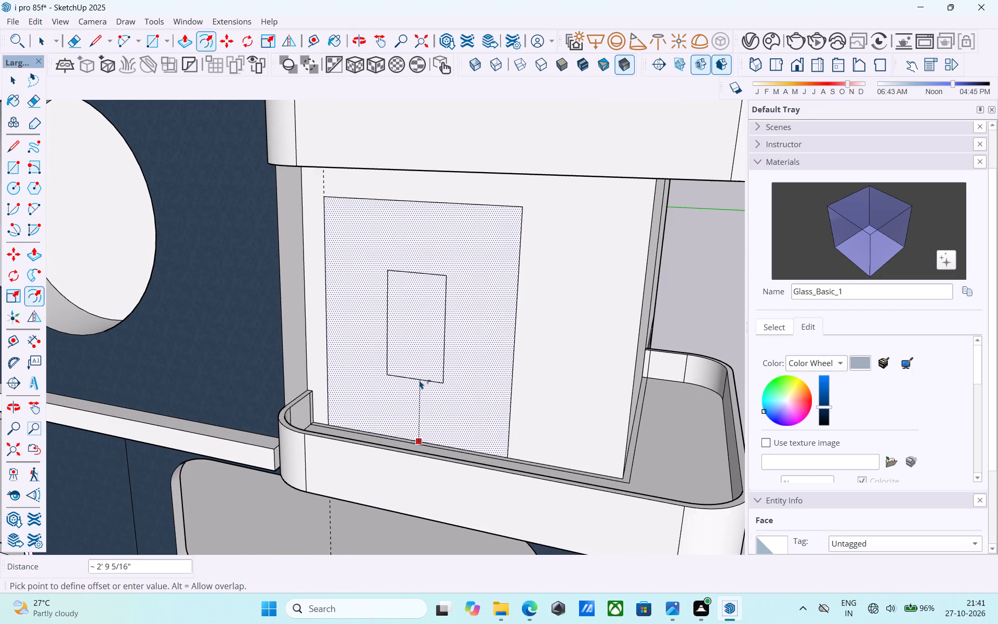
text(3")
key(Return)
Copy the frame border from the lowest balcony wall to the second balcony, placing its lower corner where the guide meets the floor.
key(space)
key(m)
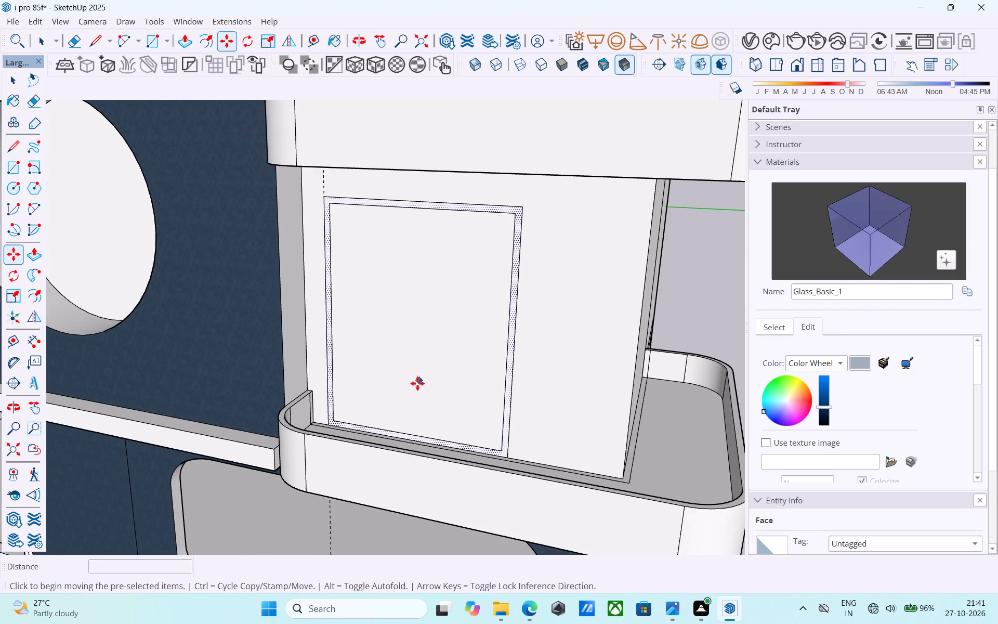
scroll(334, 432, up, 12)
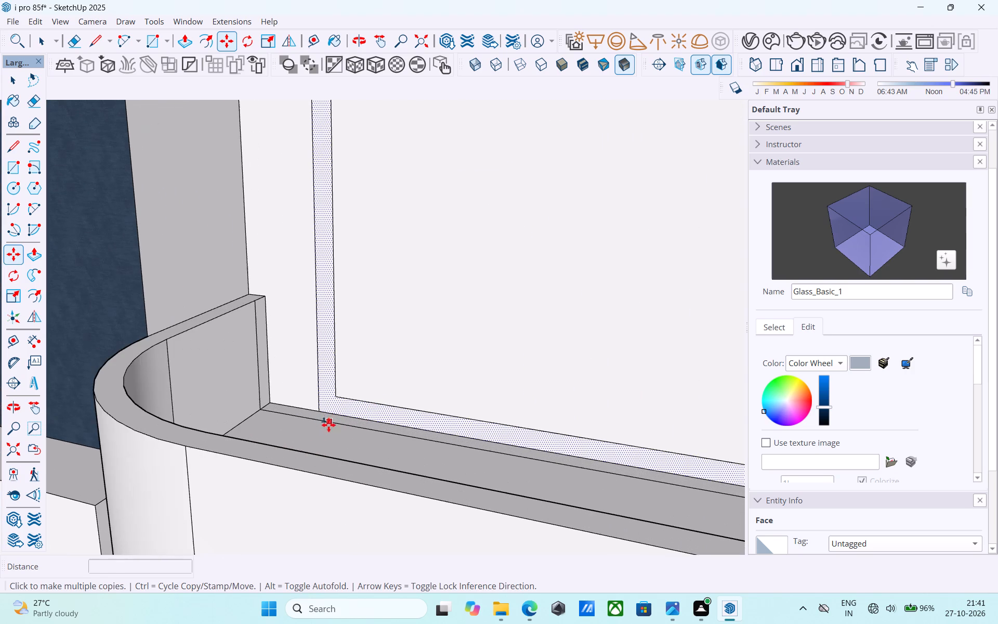
click(323, 413)
scroll(343, 324, down, 13)
middle_drag(343, 326, 335, 480)
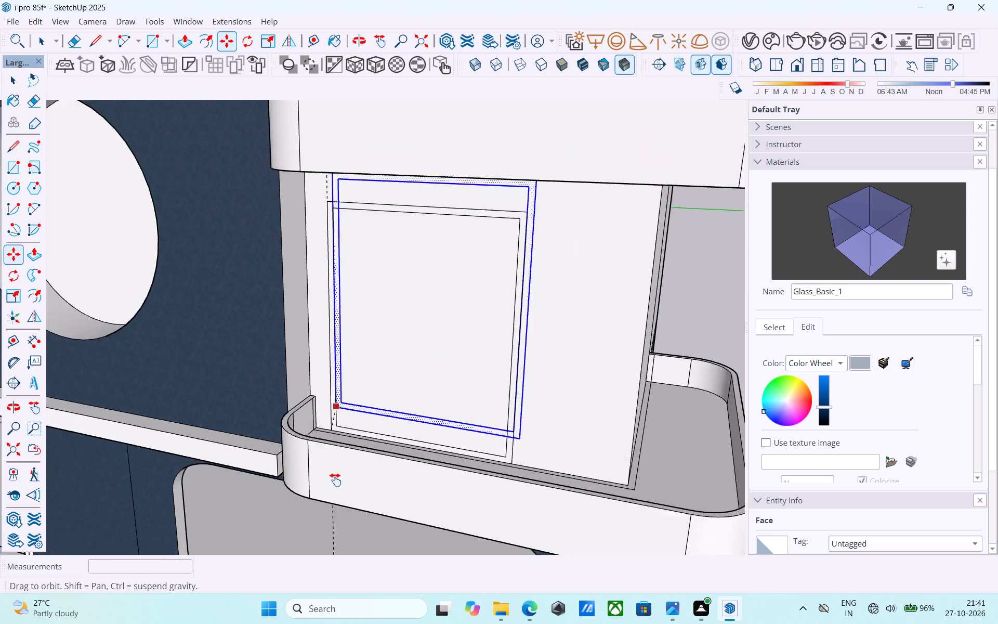
middle_drag(335, 480, 322, 623)
middle_drag(317, 406, 295, 506)
scroll(344, 376, up, 12)
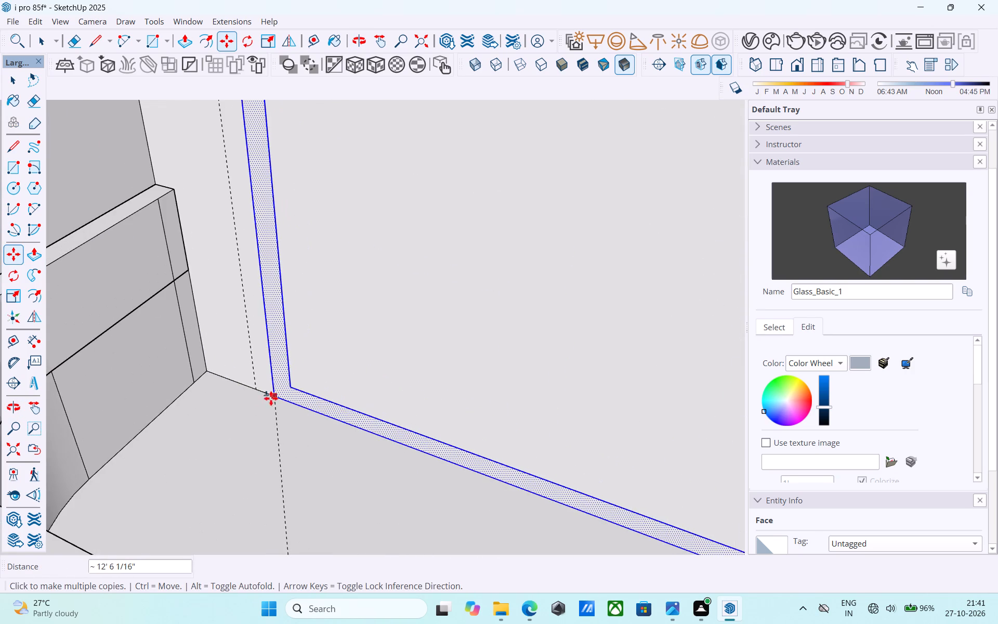
click(261, 395)
Place another copy of the frame border on the third balcony's wall, at the guide and floor line.
scroll(271, 380, down, 16)
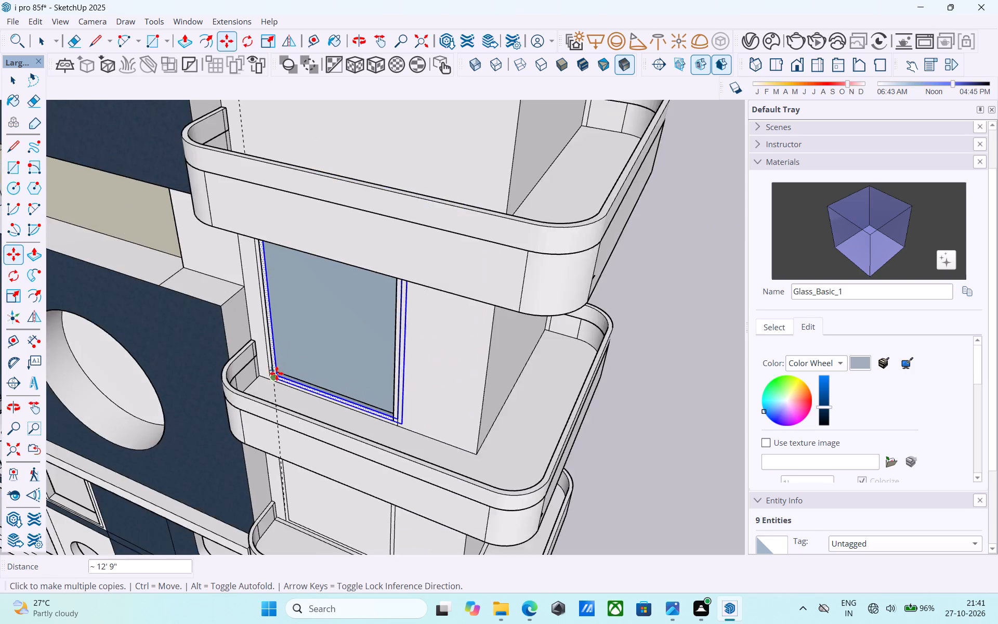
scroll(277, 373, down, 6)
shift+middle_drag(281, 370, 332, 536)
scroll(342, 463, up, 17)
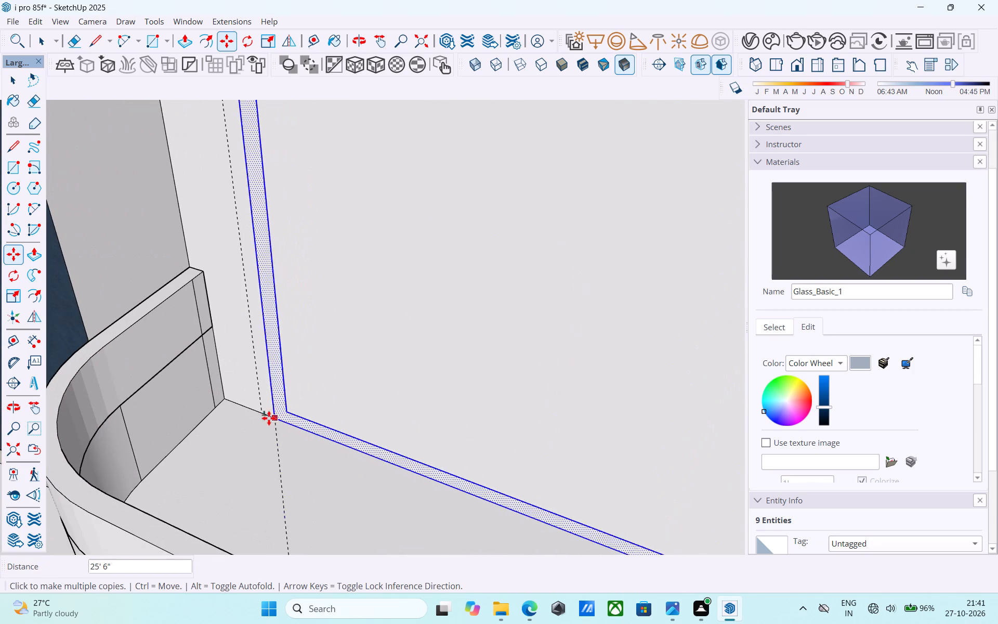
click(264, 414)
Place another copy of the frame border on the fourth balcony's wall, at the guide and floor line.
scroll(293, 398, down, 20)
scroll(293, 398, down, 2)
shift+middle_drag(298, 397, 389, 527)
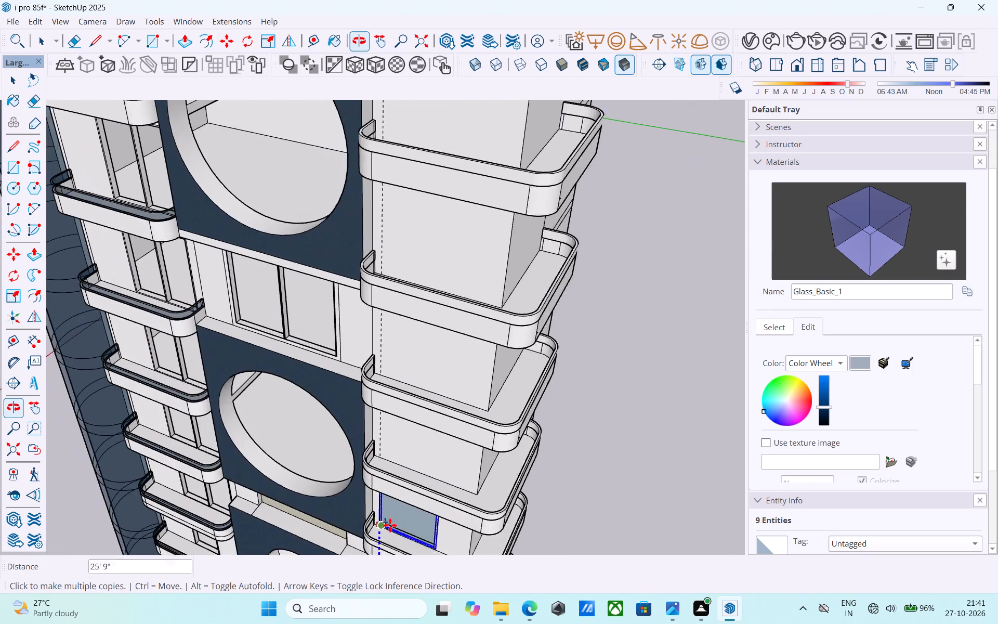
scroll(387, 469, up, 15)
scroll(390, 452, down, 1)
scroll(390, 452, up, 4)
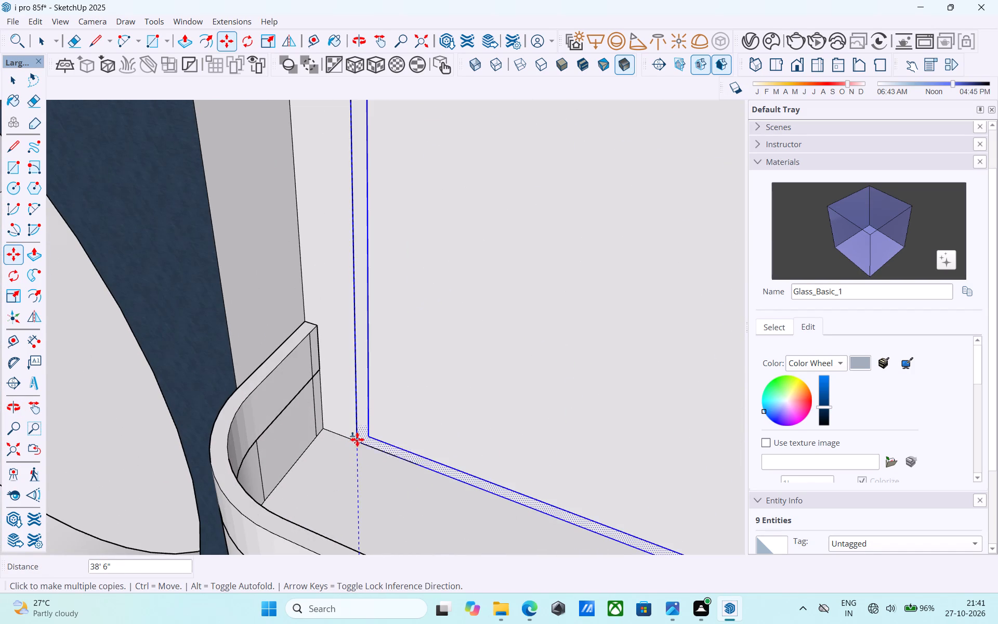
click(357, 439)
Place another copy of the frame border on the fifth balcony's wall, at the guide and floor line.
scroll(357, 437, down, 20)
middle_drag(357, 429, 354, 493)
scroll(359, 439, up, 18)
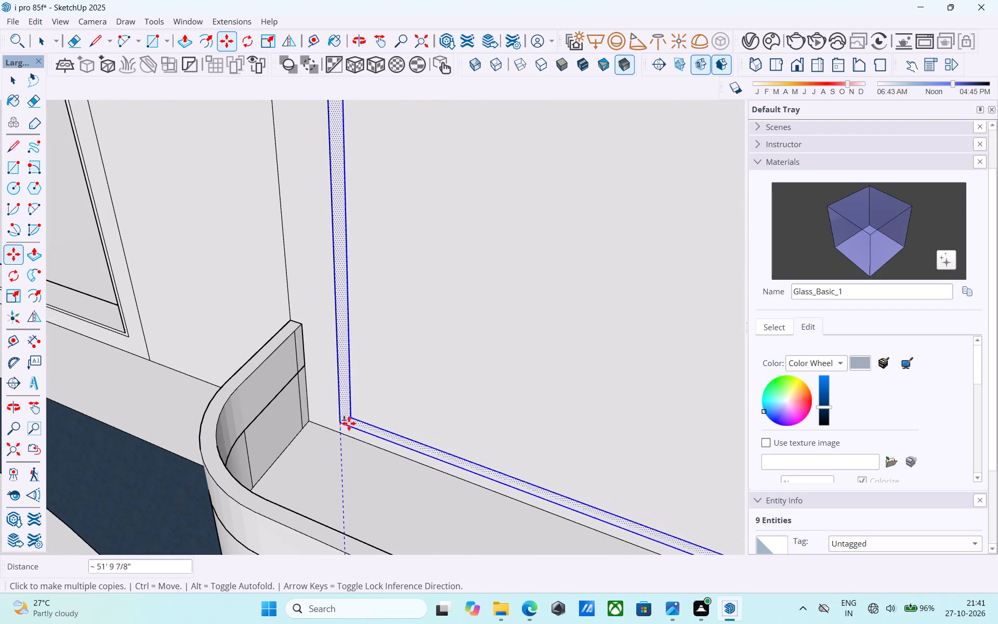
click(347, 434)
Place another copy of the frame border on the sixth balcony's wall, at the guide and floor line.
scroll(351, 430, down, 4)
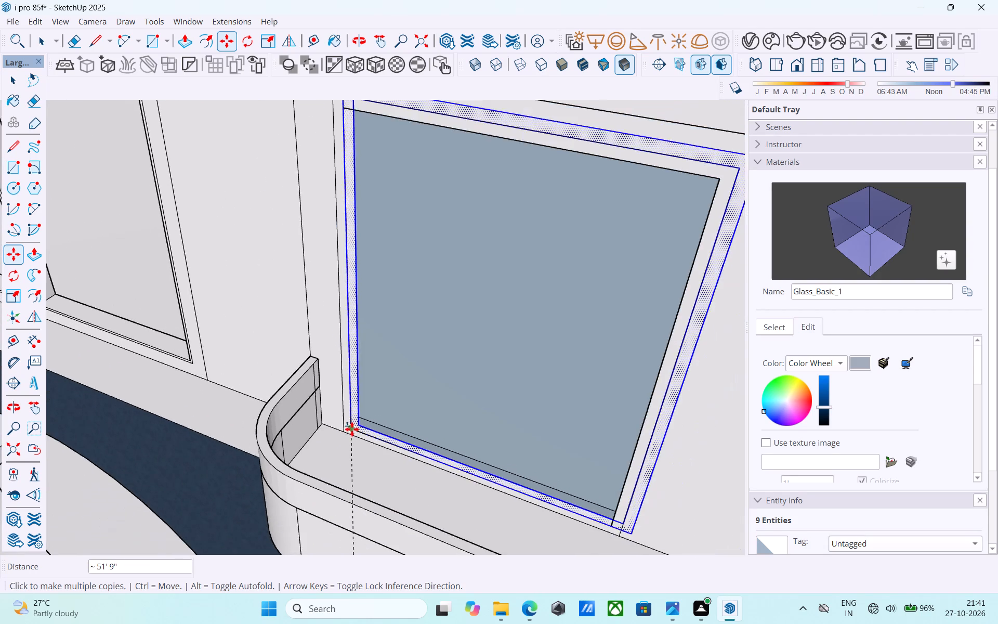
scroll(352, 429, down, 13)
shift+scroll(354, 423, down, 4)
shift+middle_drag(354, 423, 367, 477)
scroll(372, 434, up, 16)
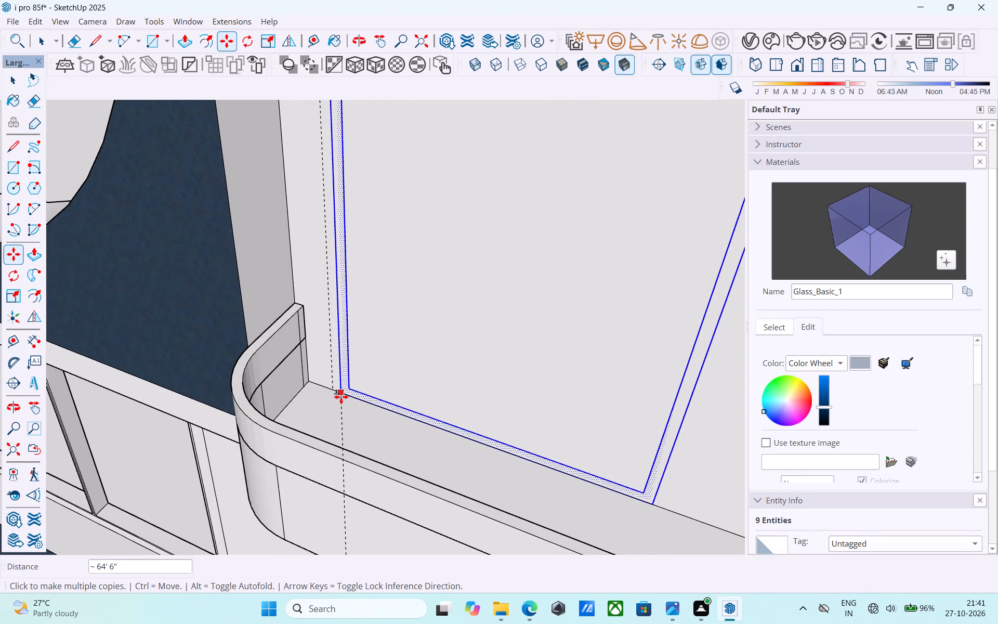
click(337, 394)
Place another copy of the frame border on the top balcony's wall, at the guide and floor line.
scroll(338, 393, down, 13)
middle_drag(344, 394, 362, 532)
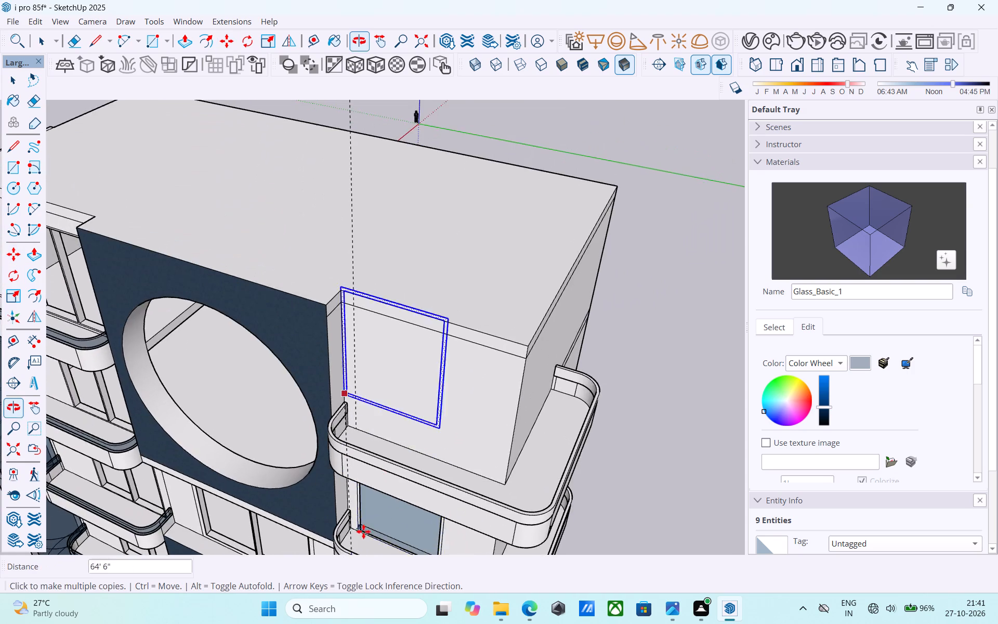
scroll(713, 520, up, 3)
scroll(668, 470, down, 7)
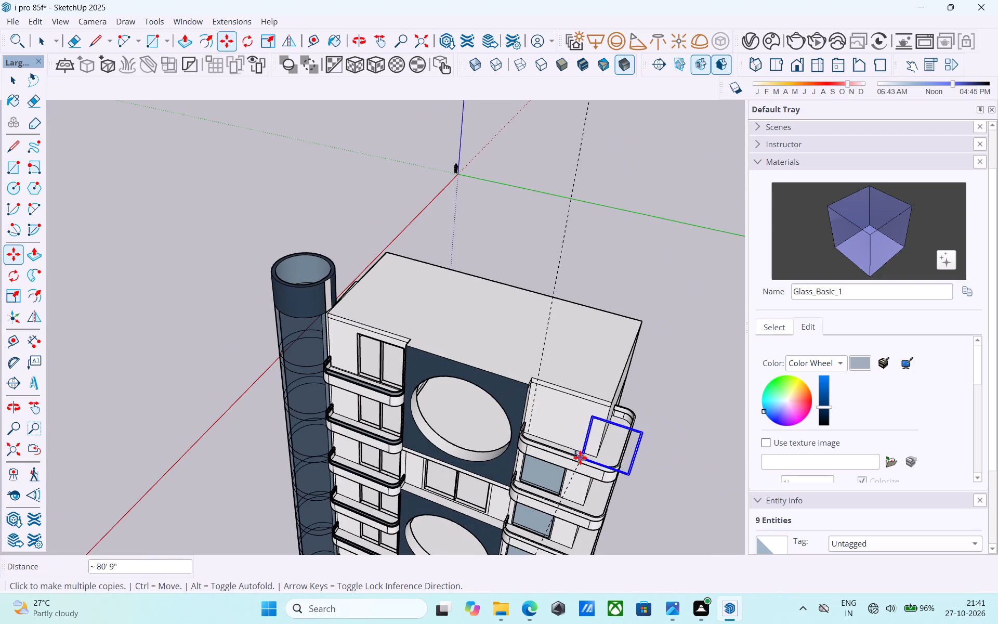
scroll(533, 433, up, 20)
scroll(533, 433, up, 4)
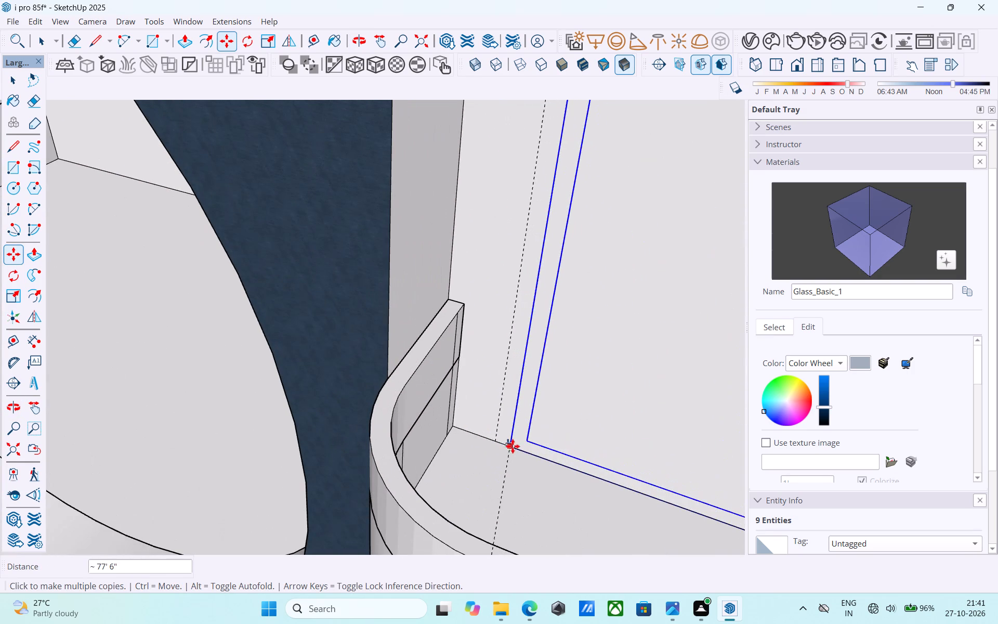
click(500, 443)
Draw a 7' 6" by 9' 6" rectangle corner to corner inside the frame border on the top balcony's wall.
scroll(501, 440, down, 11)
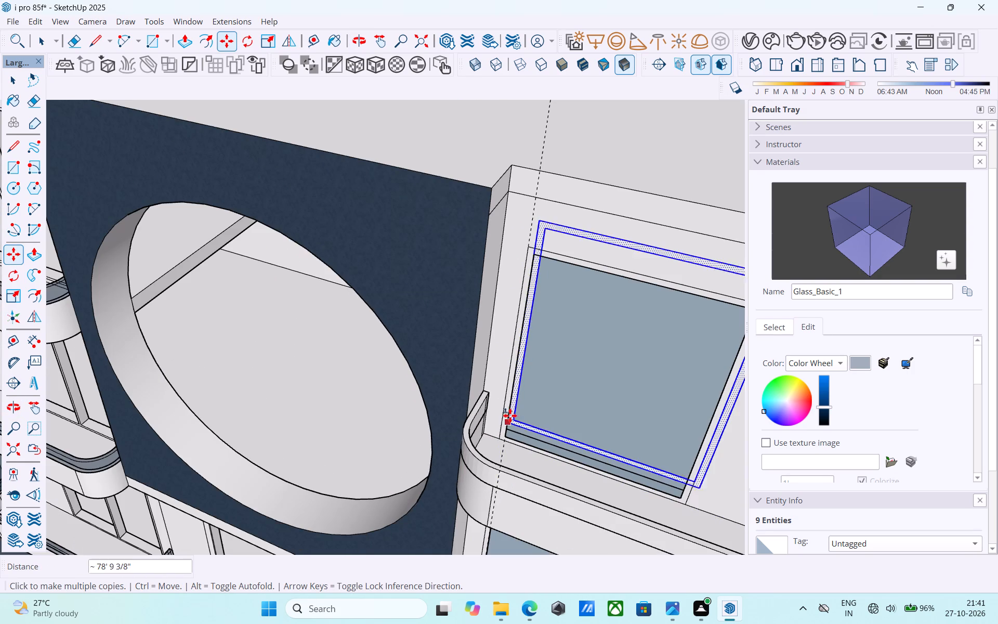
scroll(533, 394, down, 6)
middle_drag(530, 413, 555, 351)
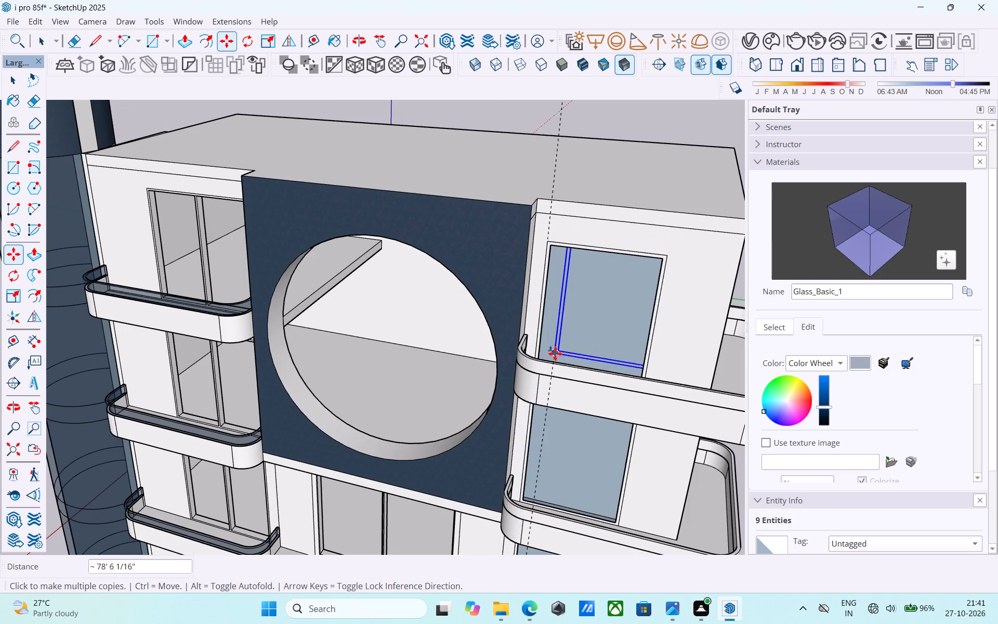
middle_drag(620, 360, 580, 334)
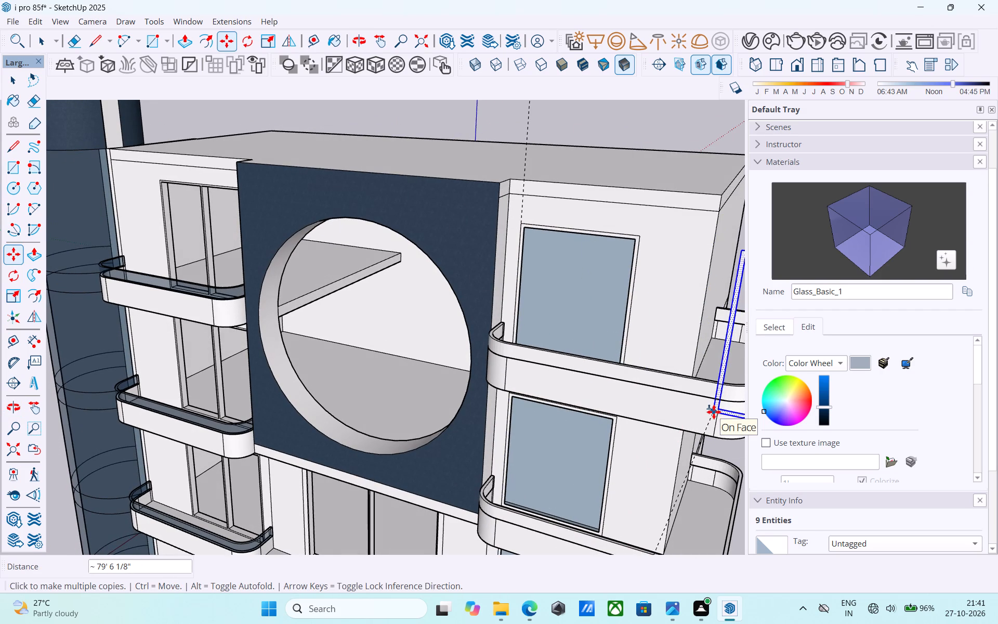
scroll(714, 412, down, 3)
middle_drag(703, 401, 644, 405)
key(r)
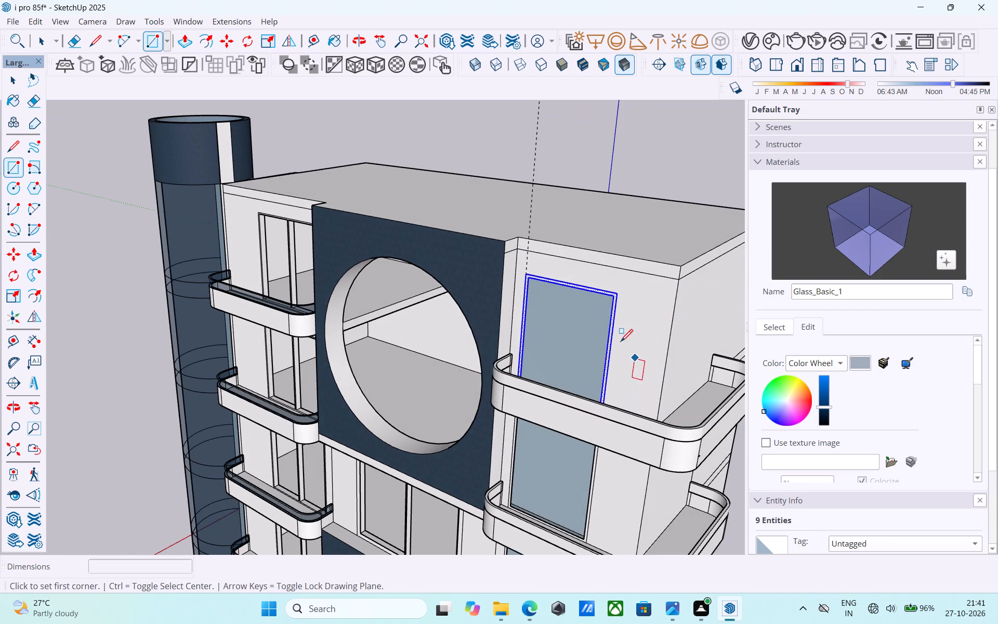
scroll(532, 290, up, 7)
click(529, 265)
scroll(532, 258, down, 4)
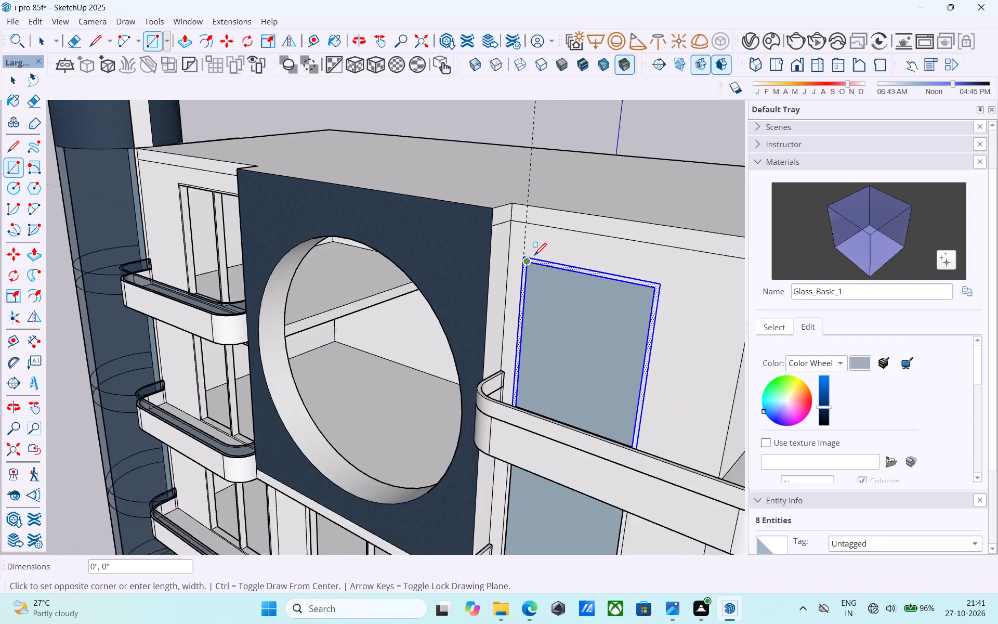
scroll(534, 256, down, 1)
shift+middle_drag(539, 260, 525, 354)
shift+middle_drag(659, 357, 726, 202)
scroll(678, 384, up, 3)
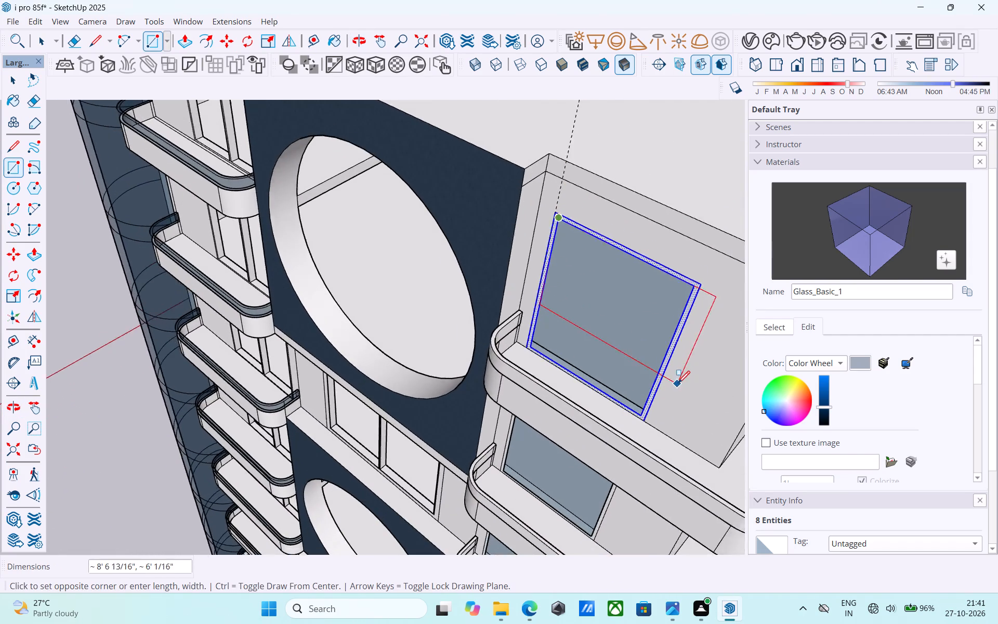
scroll(678, 384, up, 10)
click(647, 409)
Fill the inside of the frame border on the sixth balcony's wall with a rectangle from its upper inner corner to the opposite one.
scroll(649, 393, down, 6)
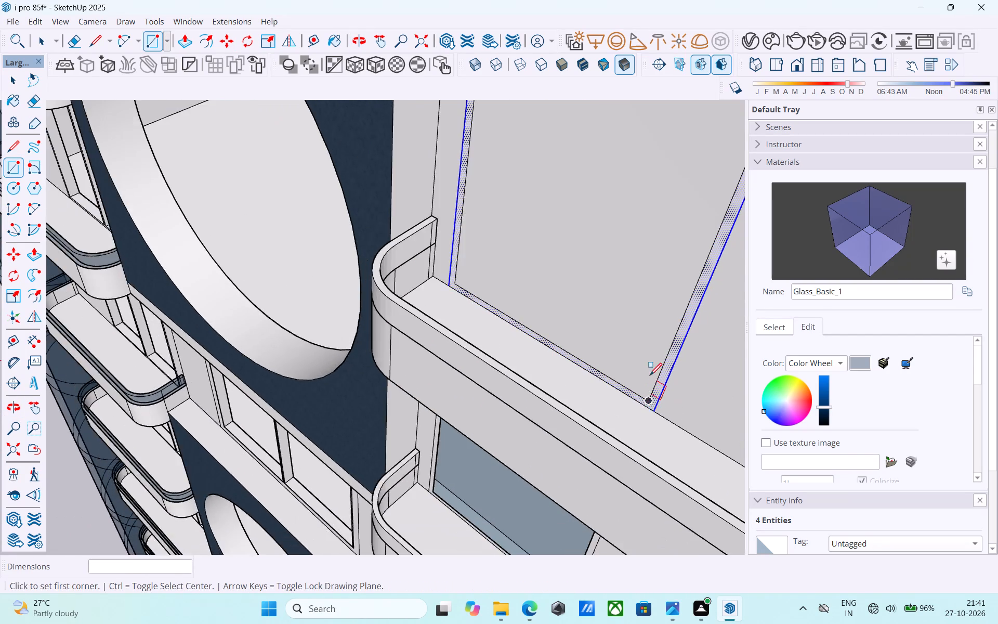
scroll(650, 376, down, 10)
shift+middle_drag(639, 425, 682, 277)
scroll(603, 285, up, 8)
shift+middle_drag(592, 311, 626, 315)
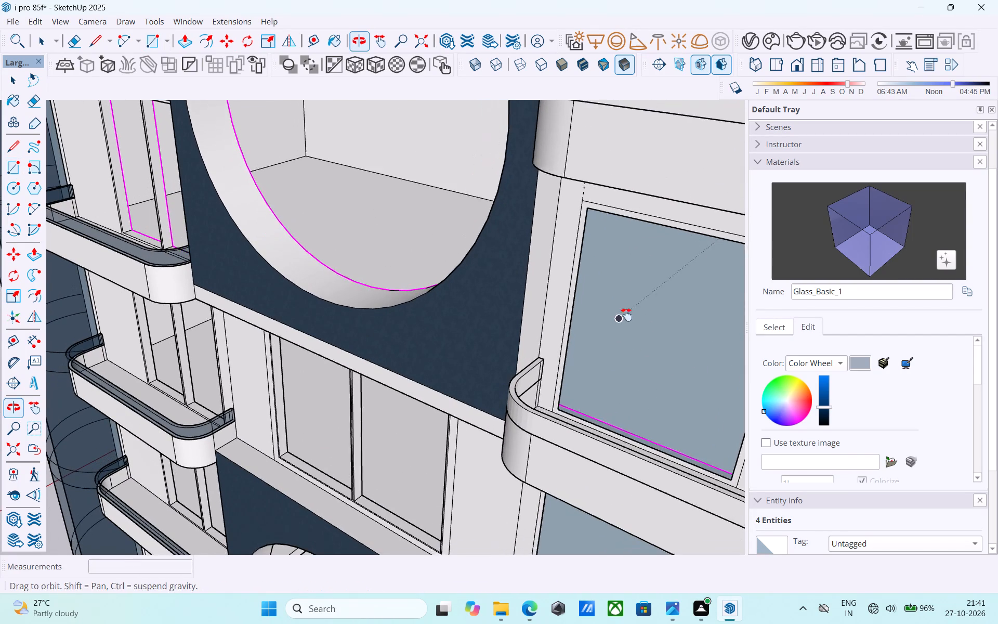
shift+middle_drag(626, 315, 631, 313)
click(603, 199)
scroll(601, 198, down, 5)
shift+middle_drag(649, 293, 575, 306)
middle_drag(599, 394, 588, 407)
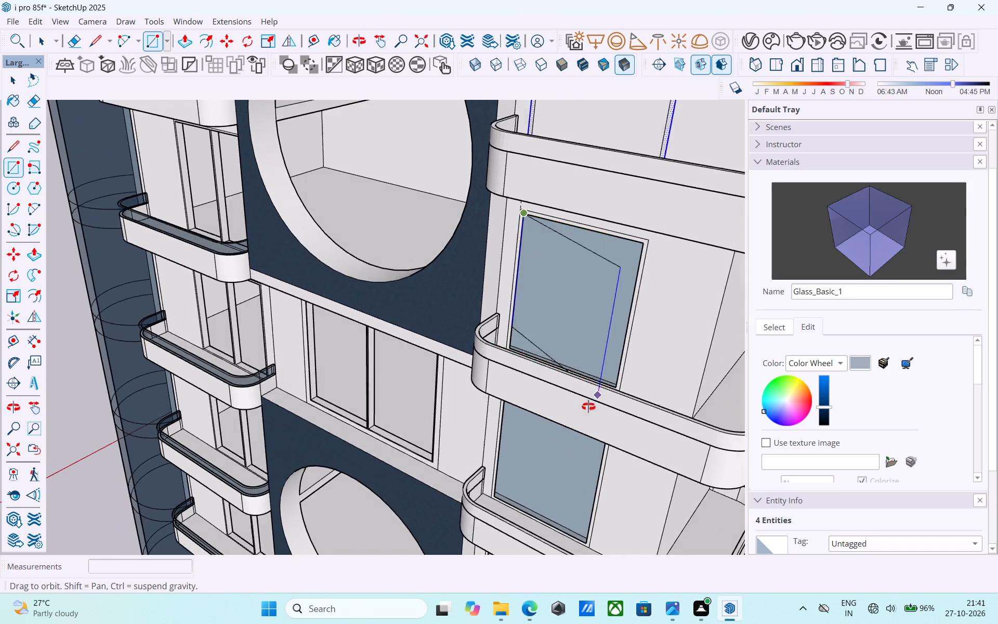
middle_drag(588, 407, 574, 428)
scroll(578, 431, up, 5)
click(602, 427)
Draw a 7' 6" by 9' 6" rectangle inside the frame border on the fifth balcony's wall, between opposite inner corners.
scroll(602, 427, down, 4)
middle_drag(602, 429, 626, 346)
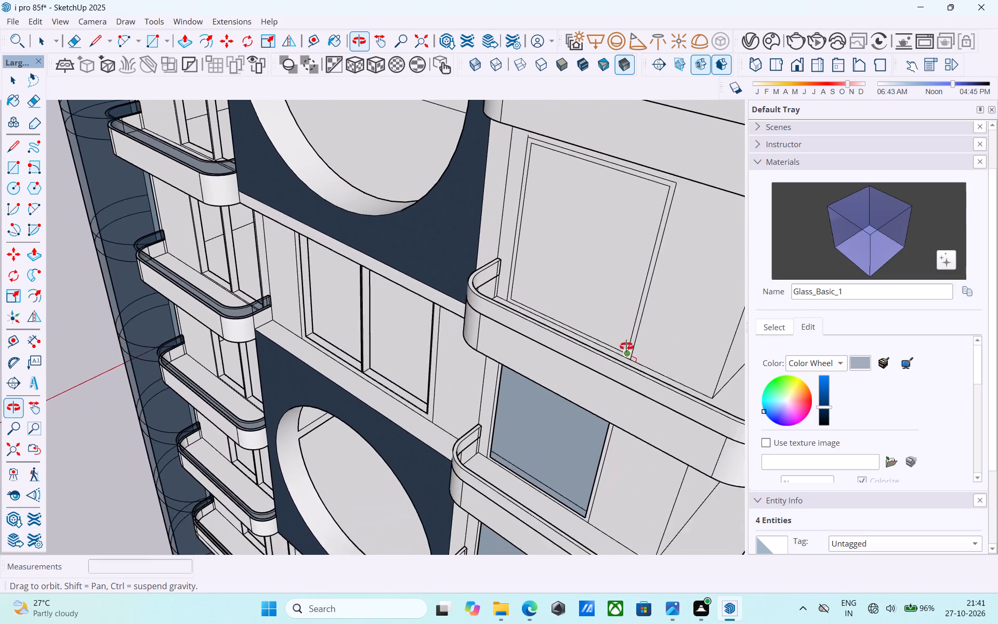
middle_drag(626, 346, 650, 264)
middle_drag(637, 379, 644, 398)
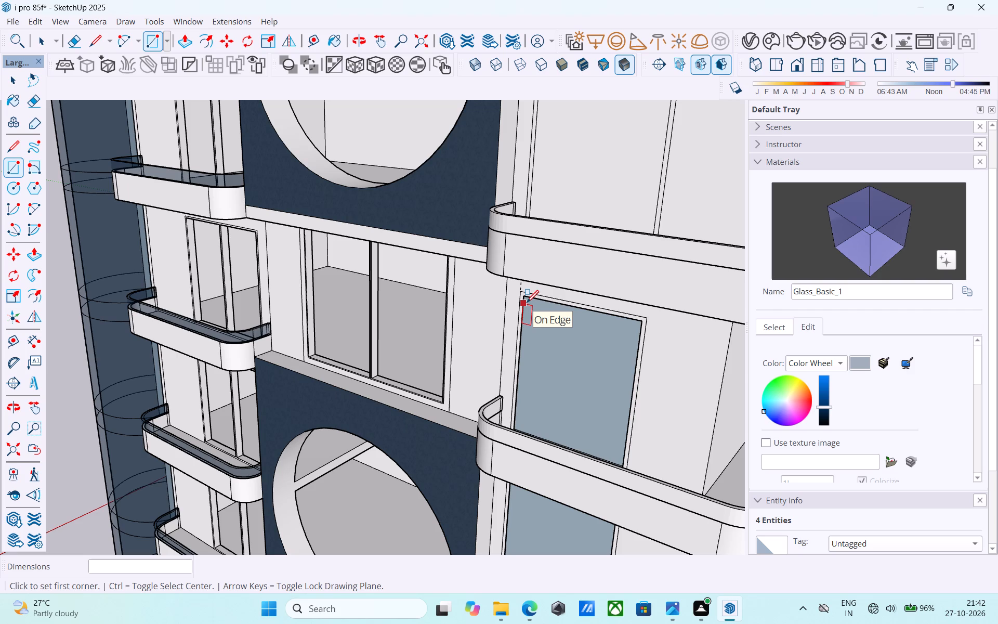
scroll(528, 300, down, 6)
scroll(532, 292, up, 17)
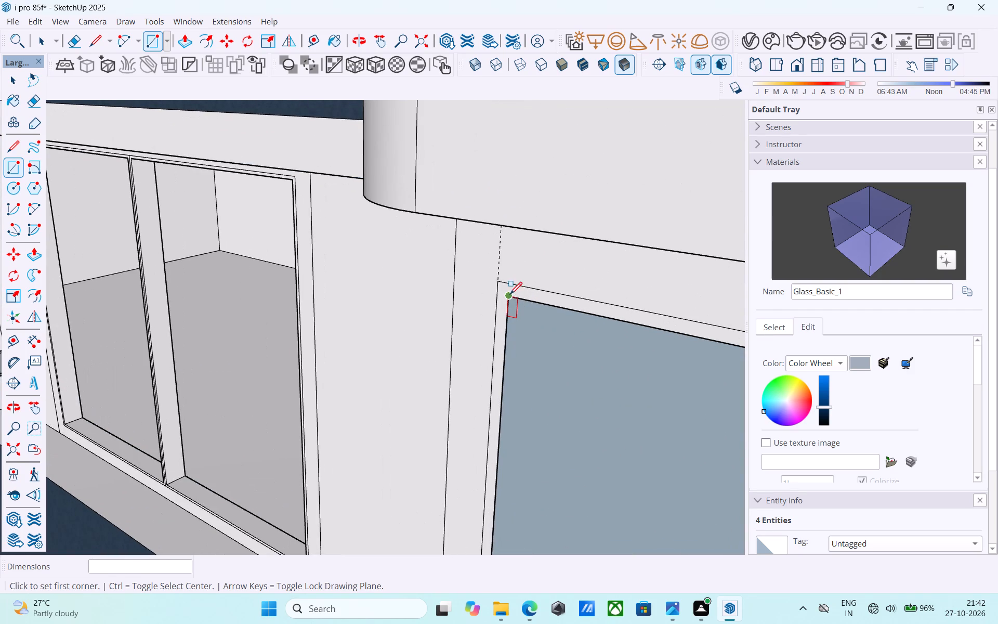
click(510, 295)
scroll(513, 260, down, 20)
scroll(513, 260, down, 1)
middle_drag(527, 324, 539, 440)
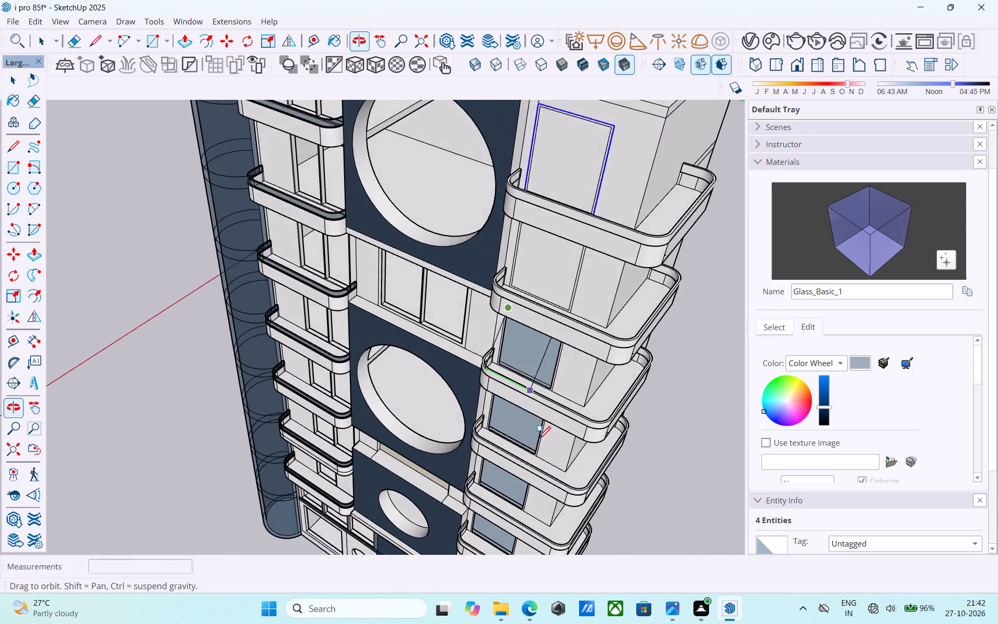
middle_drag(539, 440, 539, 439)
scroll(545, 424, up, 18)
click(557, 374)
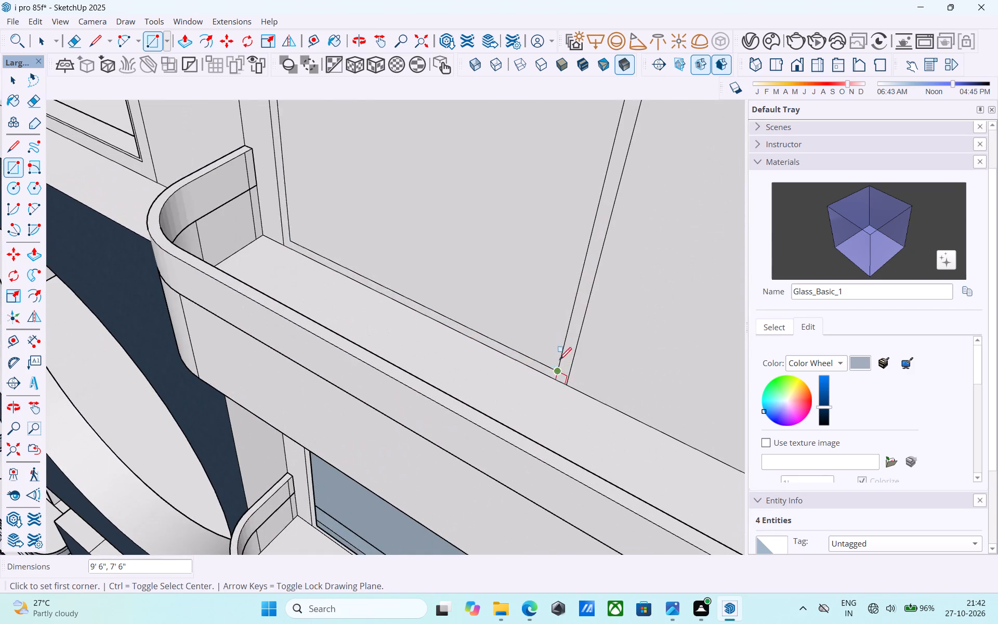
Draw a 7' 6" by 9' 6" rectangle inside the frame border on the fourth balcony's wall, between opposite inner corners.
scroll(559, 361, down, 10)
middle_drag(506, 410, 537, 345)
scroll(465, 331, up, 4)
middle_drag(448, 332, 455, 253)
scroll(429, 221, up, 3)
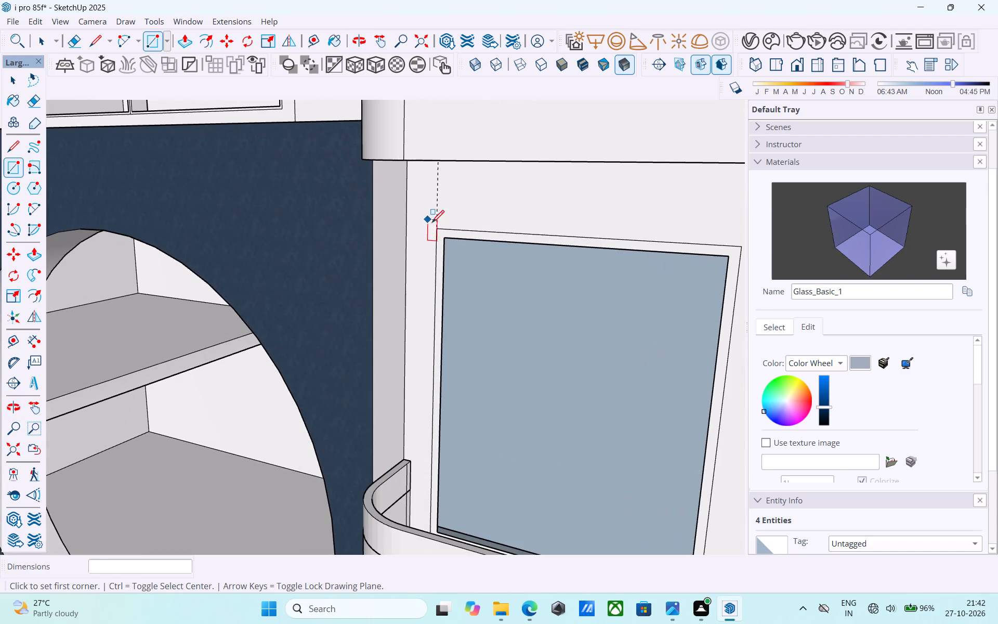
click(445, 238)
scroll(446, 236, down, 9)
middle_drag(472, 302, 455, 435)
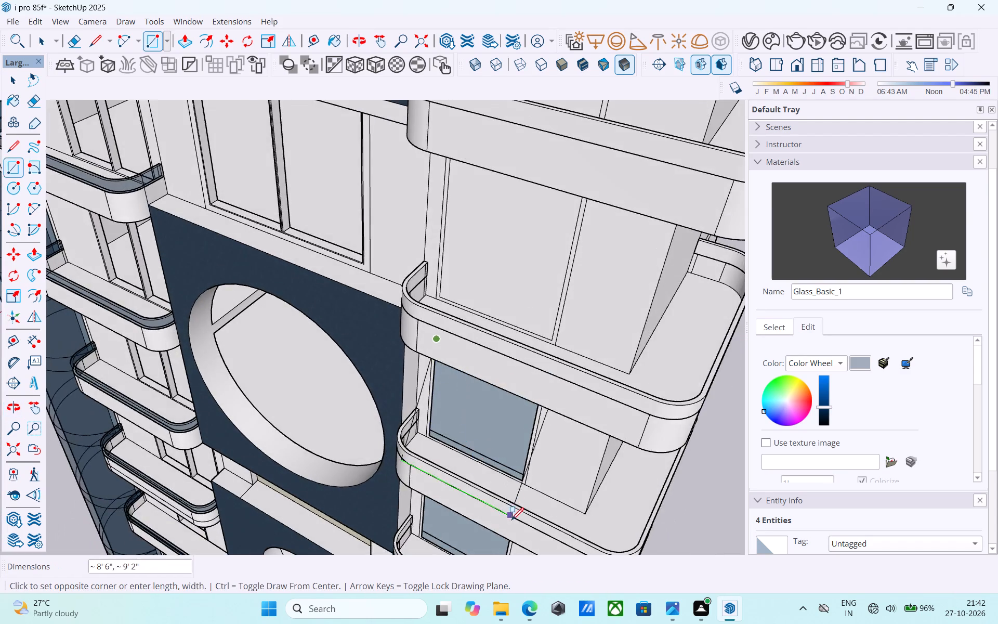
scroll(515, 513, up, 10)
click(528, 442)
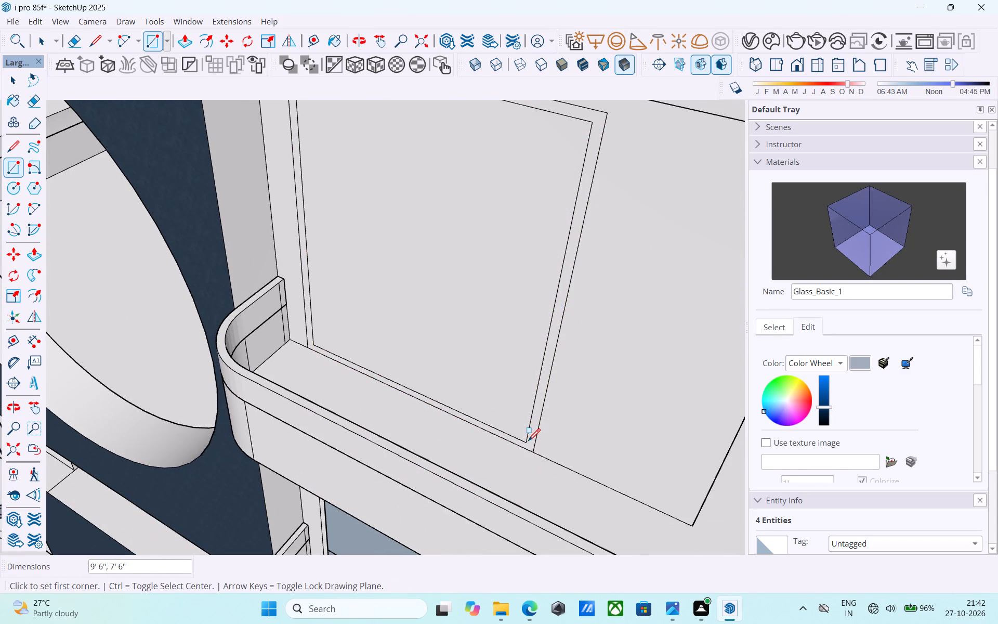
Fill the inside of the frame border on the third balcony's wall with a rectangle between its opposite inner corners.
scroll(572, 269, down, 12)
scroll(505, 281, down, 3)
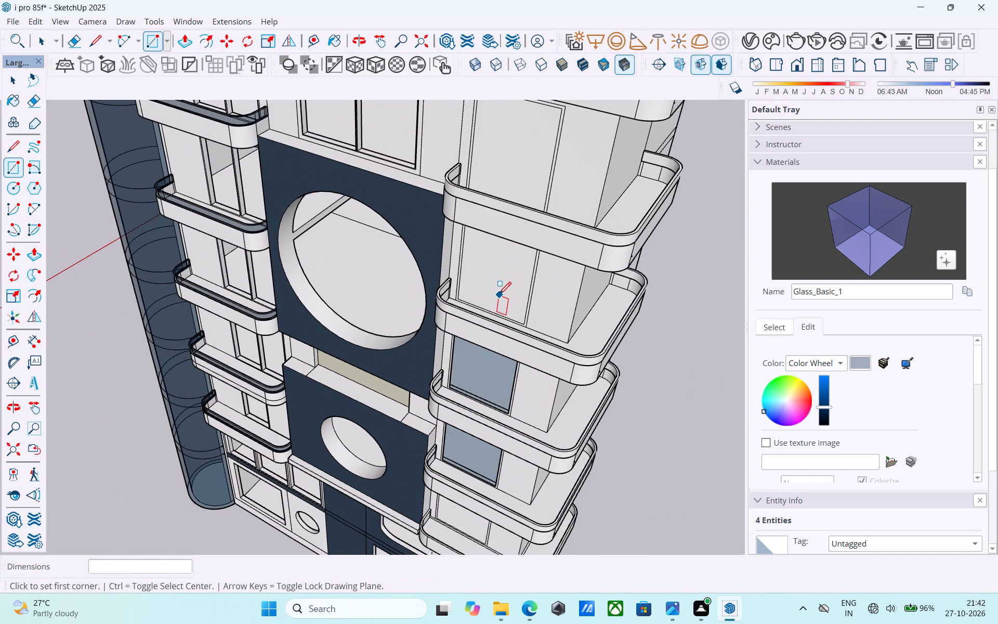
scroll(497, 295, down, 4)
middle_drag(494, 321, 503, 209)
shift+middle_drag(493, 283, 516, 286)
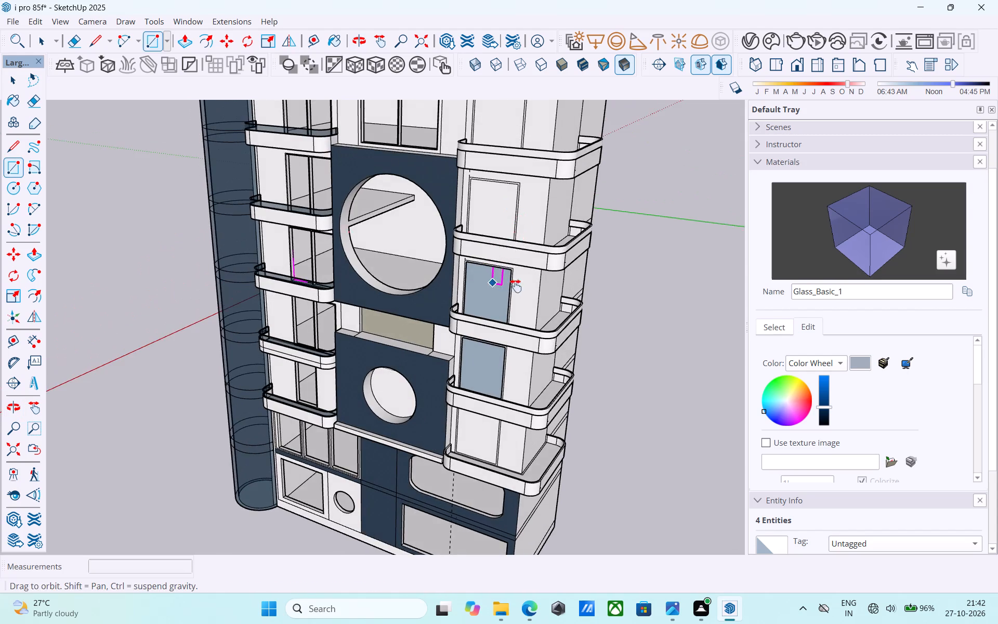
shift+middle_drag(516, 286, 483, 218)
scroll(485, 253, up, 9)
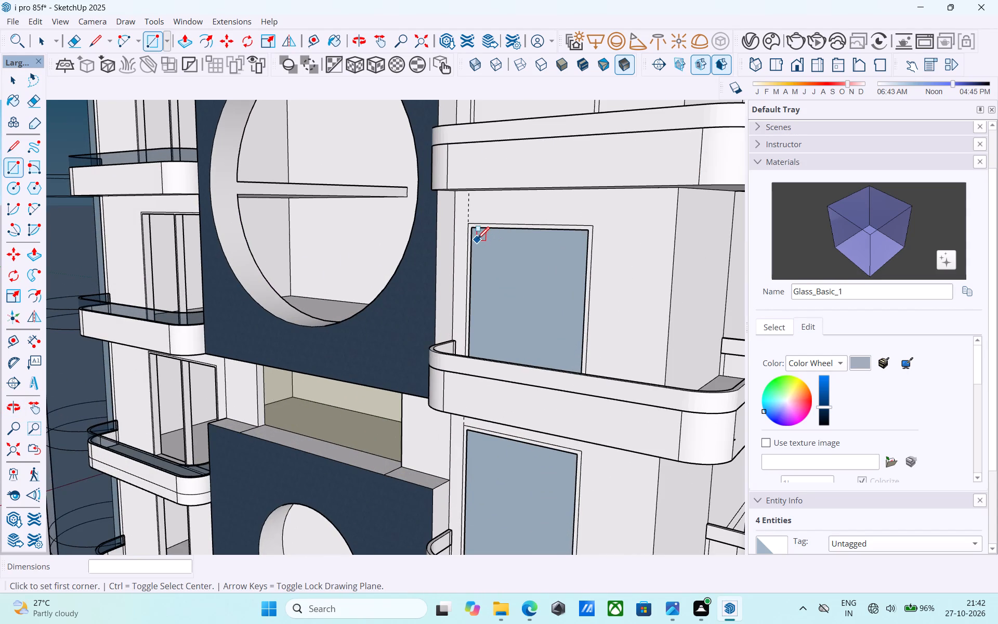
scroll(474, 229, up, 4)
click(472, 225)
scroll(482, 239, down, 4)
shift+middle_drag(555, 322, 548, 240)
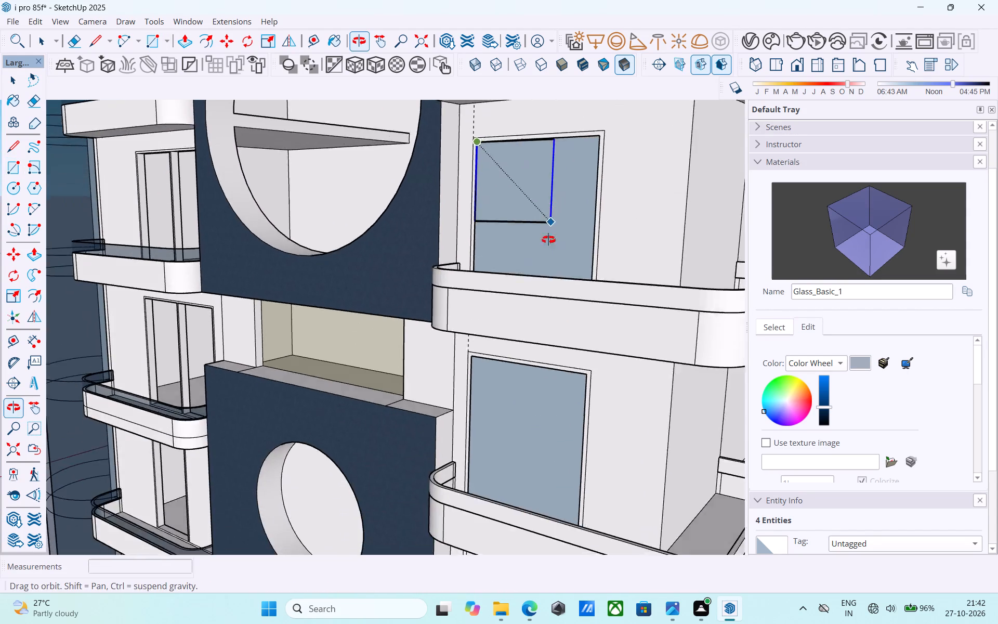
shift+middle_drag(548, 240, 535, 351)
middle_drag(558, 462, 563, 339)
scroll(550, 396, up, 7)
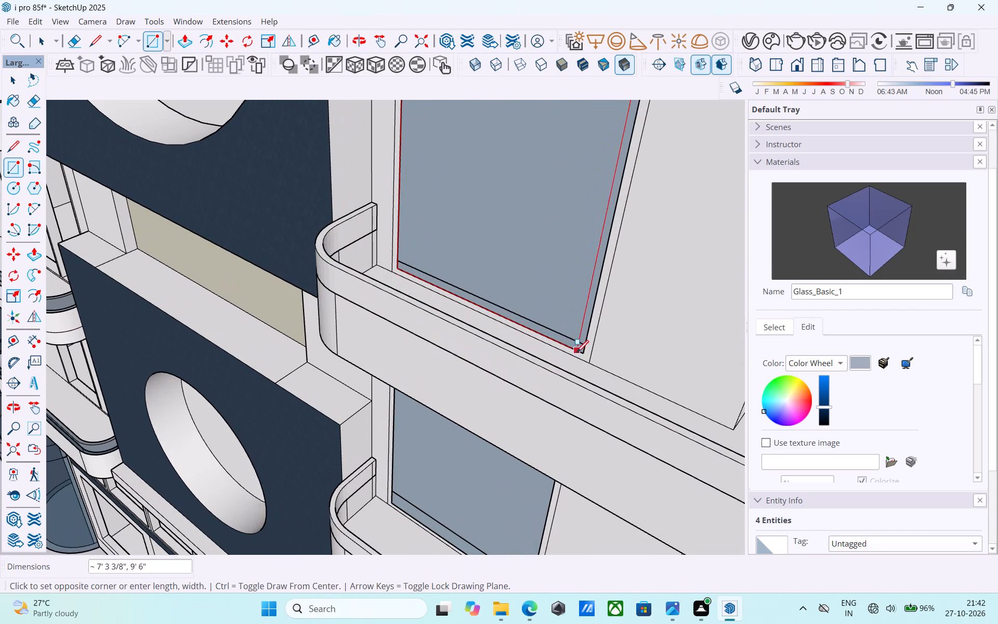
click(581, 352)
Draw a 7' 6" by 9' 6" rectangle inside the frame border on the second balcony's wall, between opposite inner corners.
scroll(581, 348, down, 5)
shift+middle_drag(581, 348, 579, 229)
shift+middle_drag(539, 322, 553, 337)
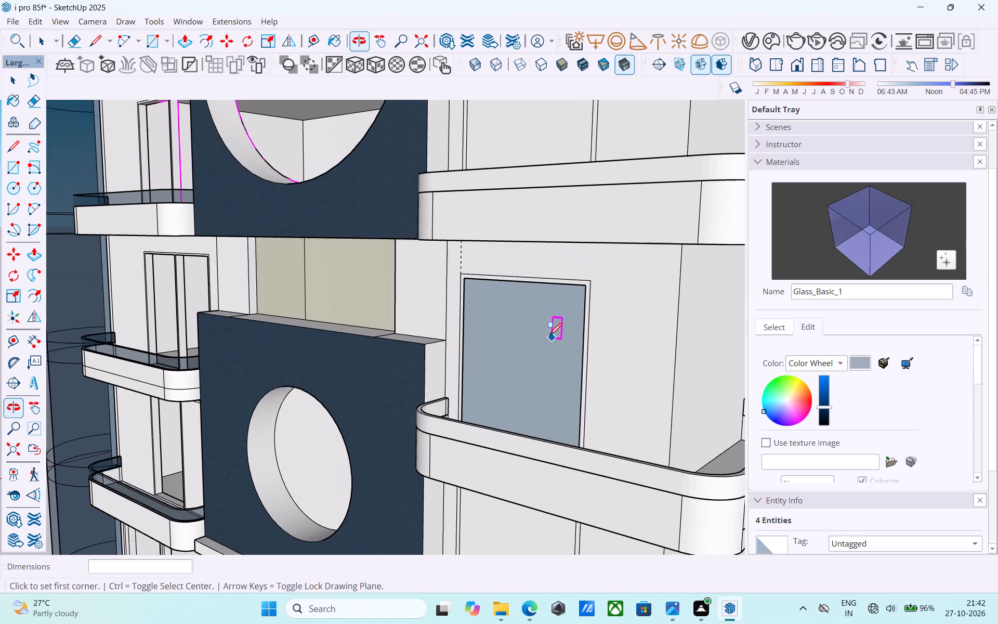
scroll(449, 289, up, 7)
click(479, 272)
scroll(479, 272, down, 10)
shift+middle_drag(527, 366, 524, 353)
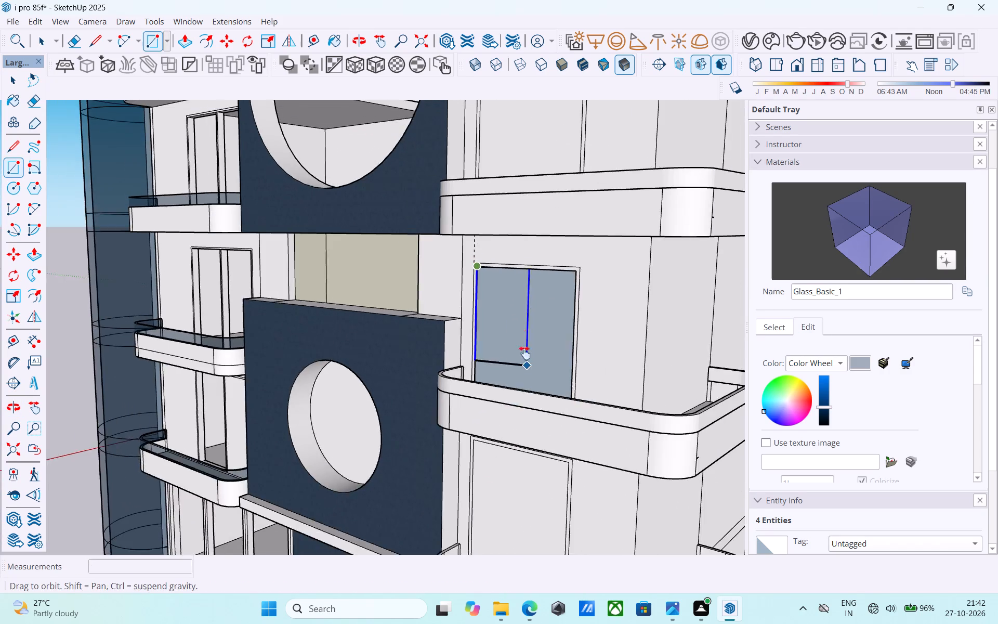
shift+middle_drag(524, 353, 501, 437)
scroll(522, 476, up, 8)
click(545, 494)
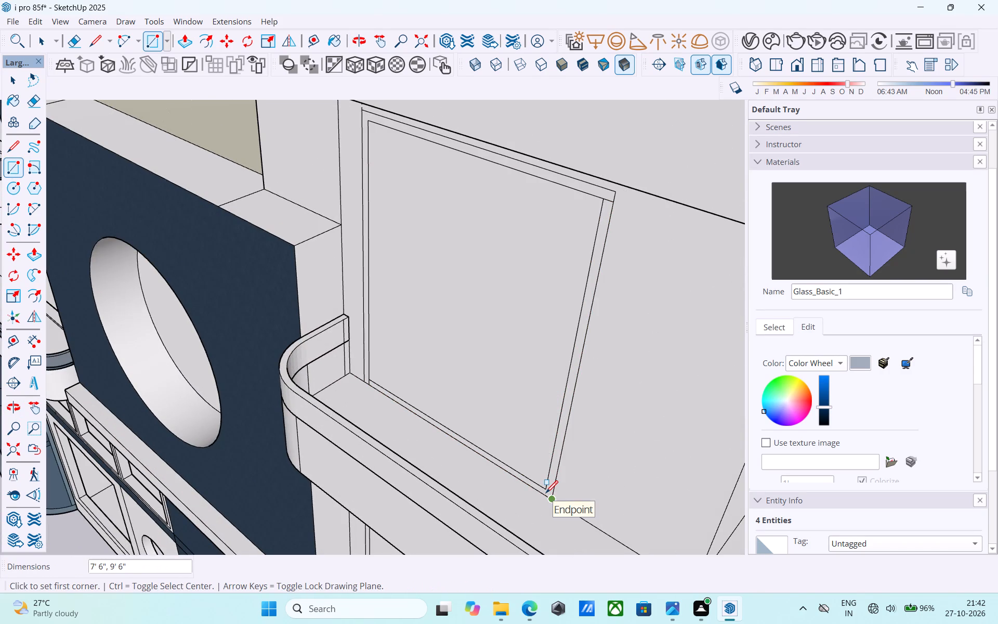
Push the face inside the frame border on the lowest balcony's wall in by 9" to cut the opening through.
scroll(619, 341, down, 12)
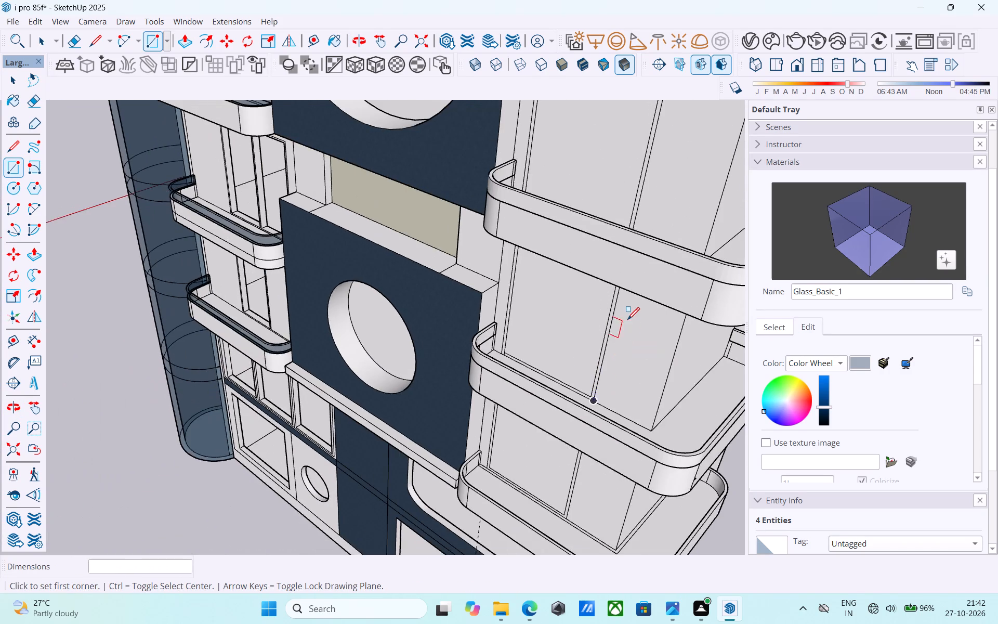
middle_drag(615, 317, 598, 269)
scroll(581, 287, down, 5)
scroll(531, 335, down, 3)
middle_drag(524, 353, 637, 311)
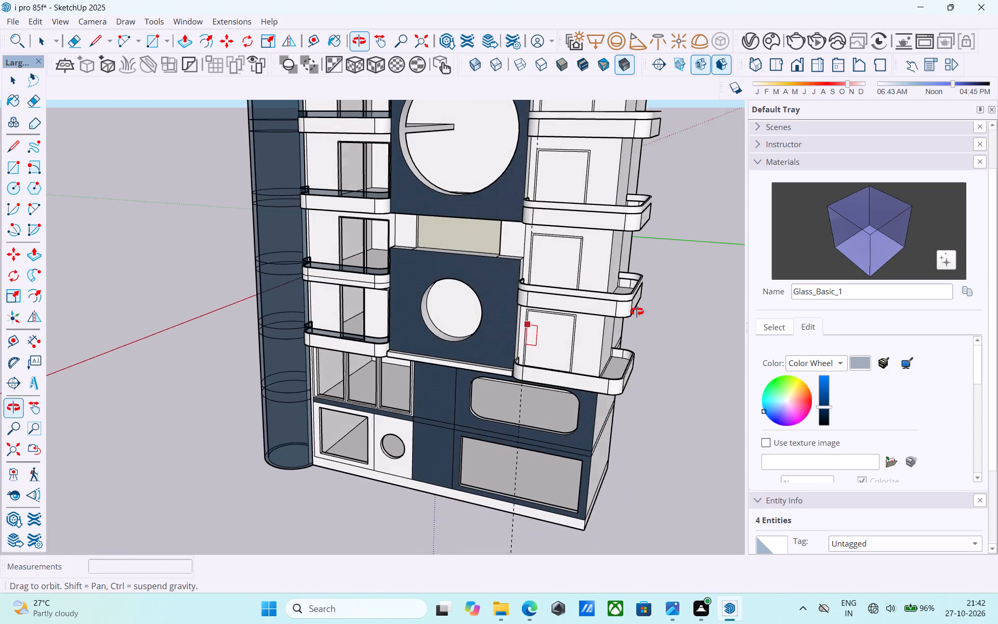
middle_drag(637, 311, 684, 437)
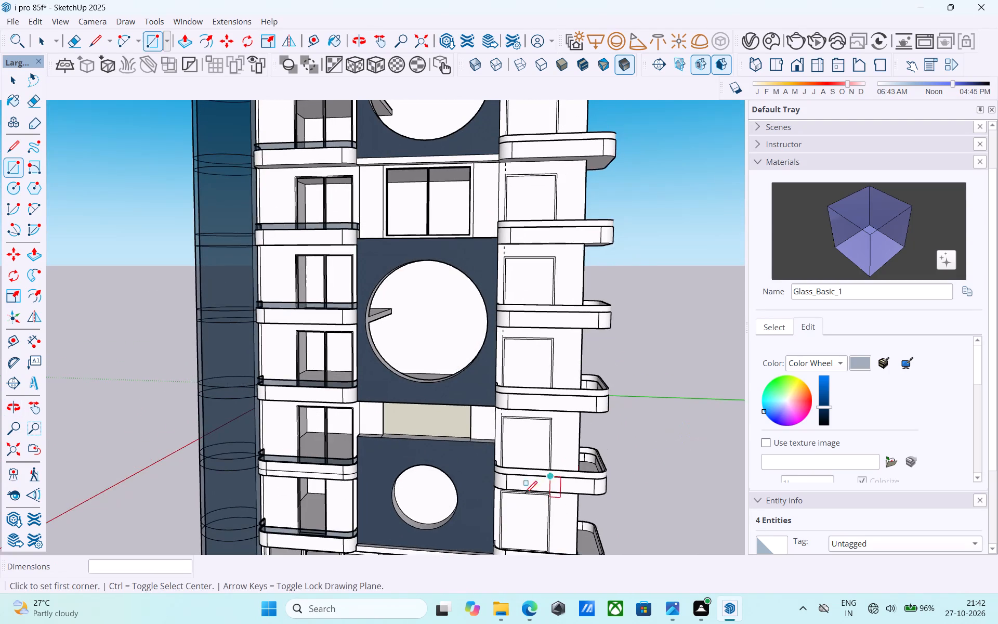
scroll(503, 534, up, 4)
key(space)
click(527, 525)
key(p)
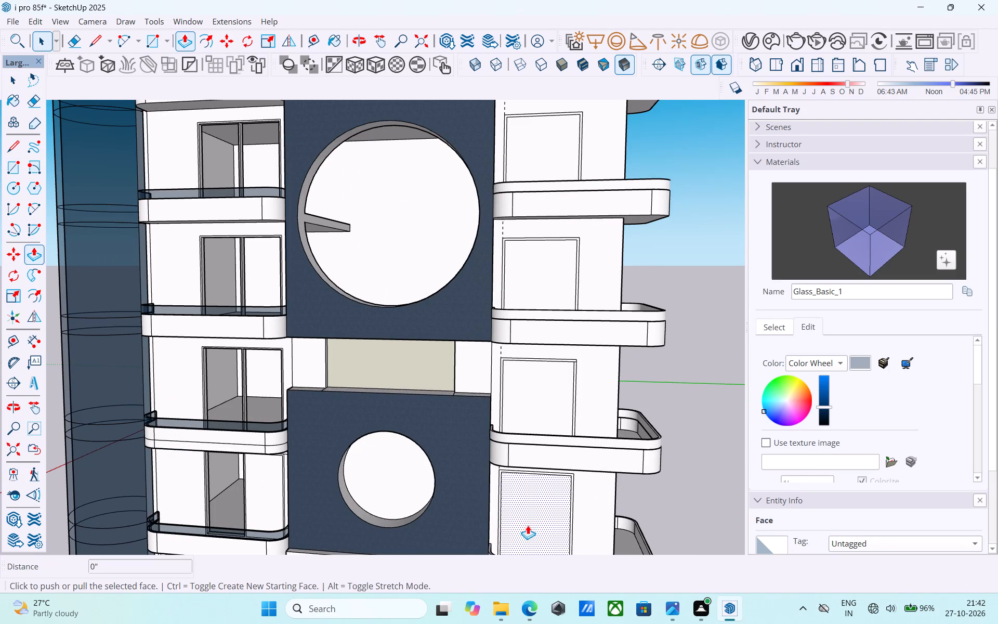
middle_drag(528, 525, 485, 439)
click(490, 441)
scroll(490, 441, up, 4)
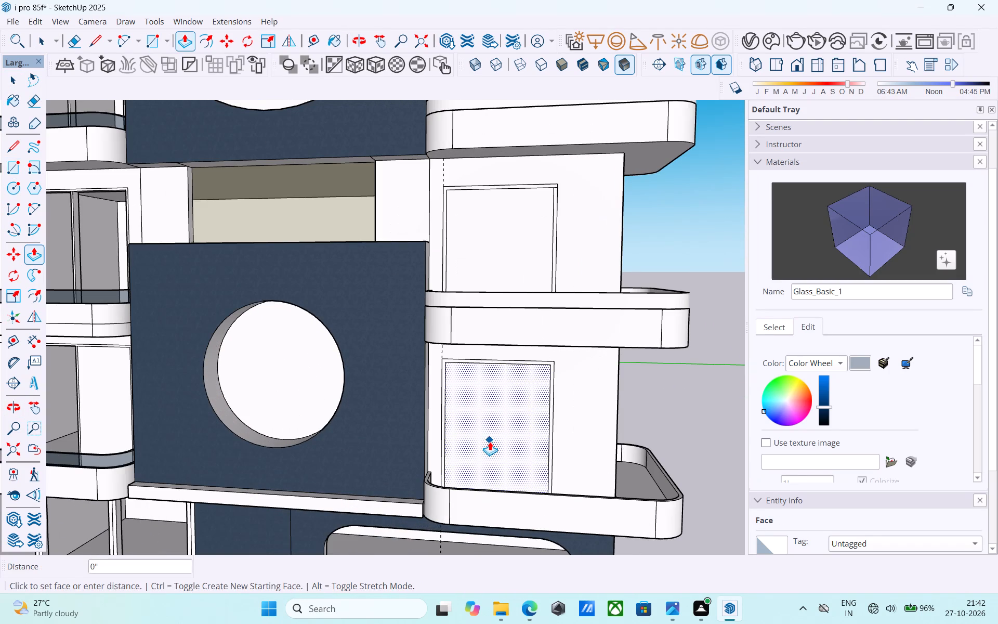
scroll(490, 406, up, 4)
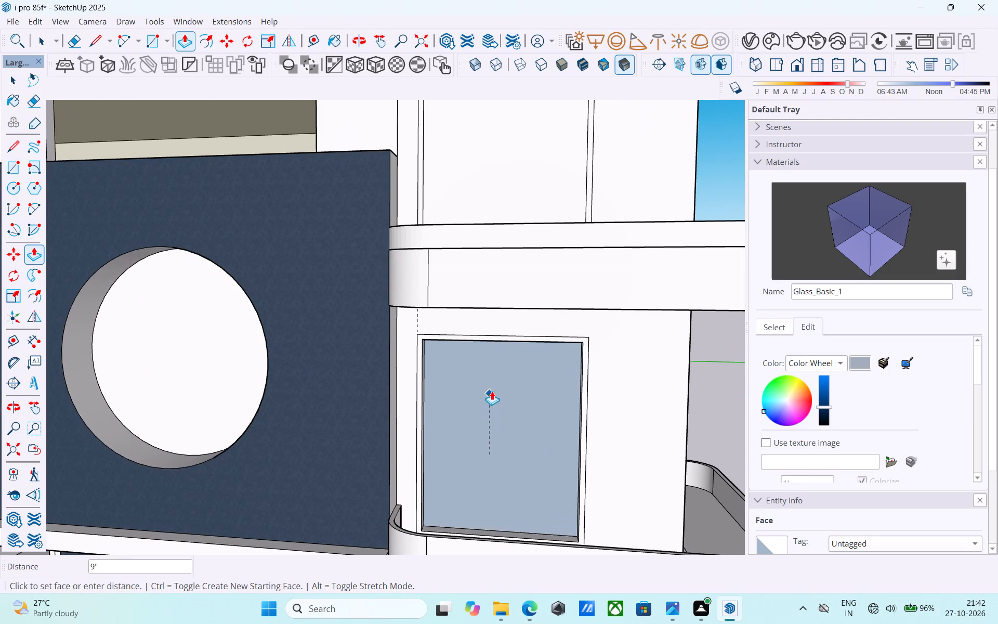
click(518, 372)
Repeat the 9" push on the face inside the frame border on the second balcony's wall.
scroll(518, 372, down, 4)
shift+middle_drag(515, 375, 509, 403)
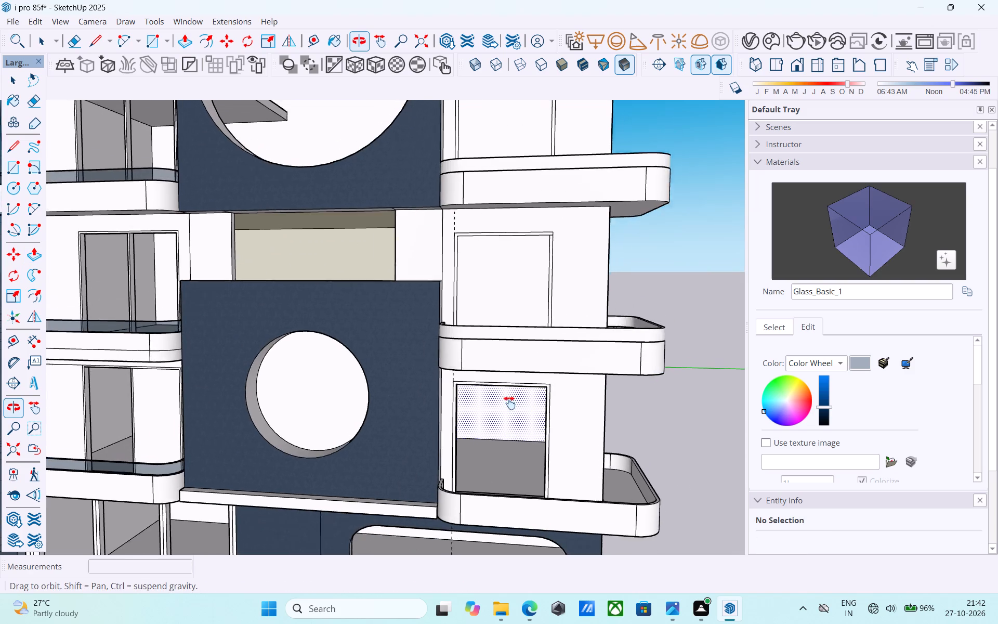
shift+middle_drag(509, 403, 510, 423)
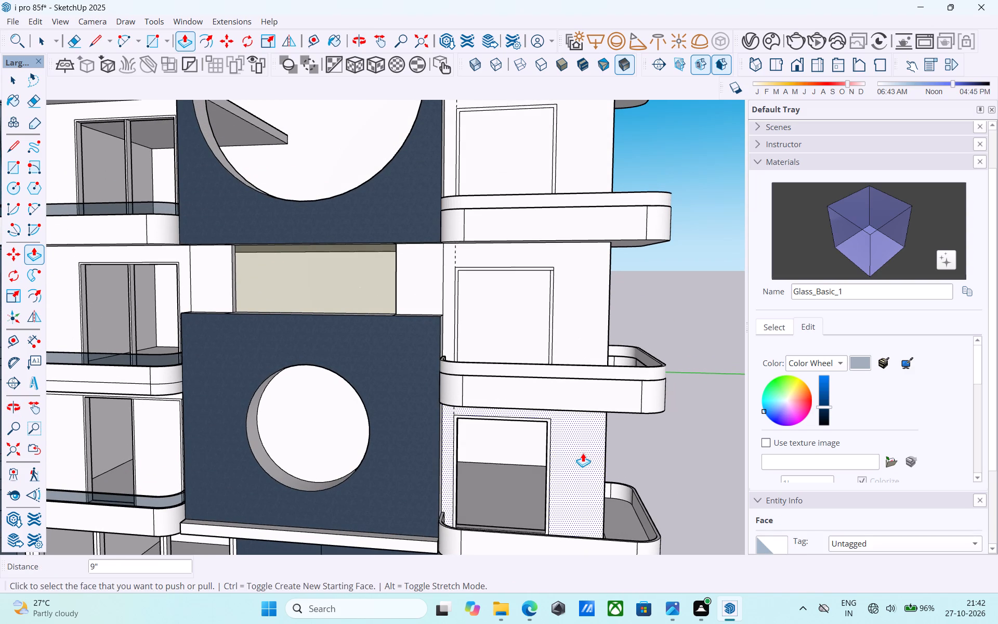
scroll(586, 454, down, 3)
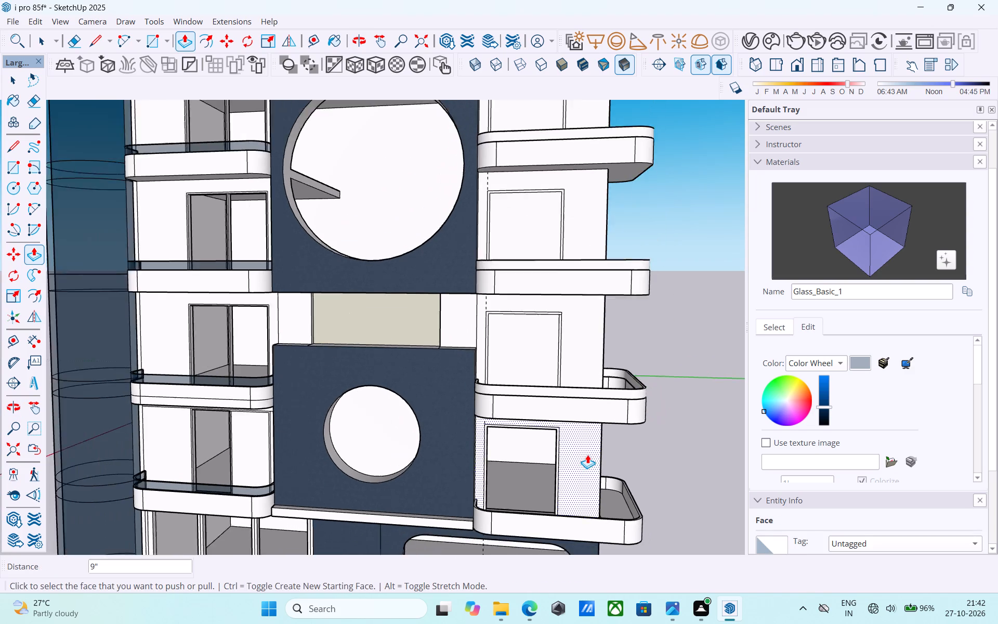
scroll(587, 454, down, 2)
shift+middle_drag(587, 454, 482, 481)
double_click(534, 420)
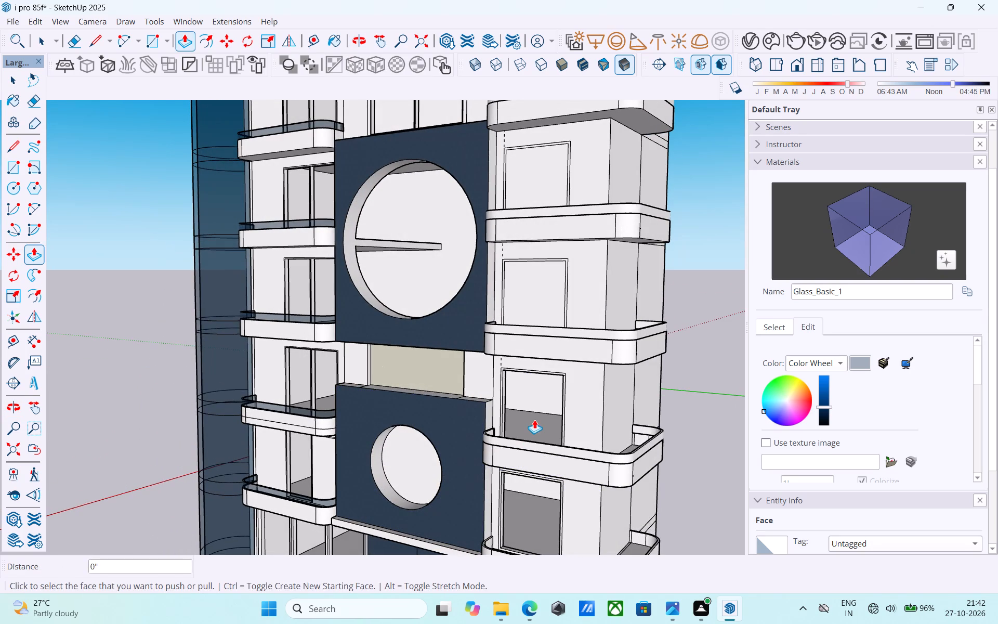
Repeat the 9" push on the faces inside the frame borders of the five remaining balcony walls, up to the top floor.
scroll(535, 420, down, 3)
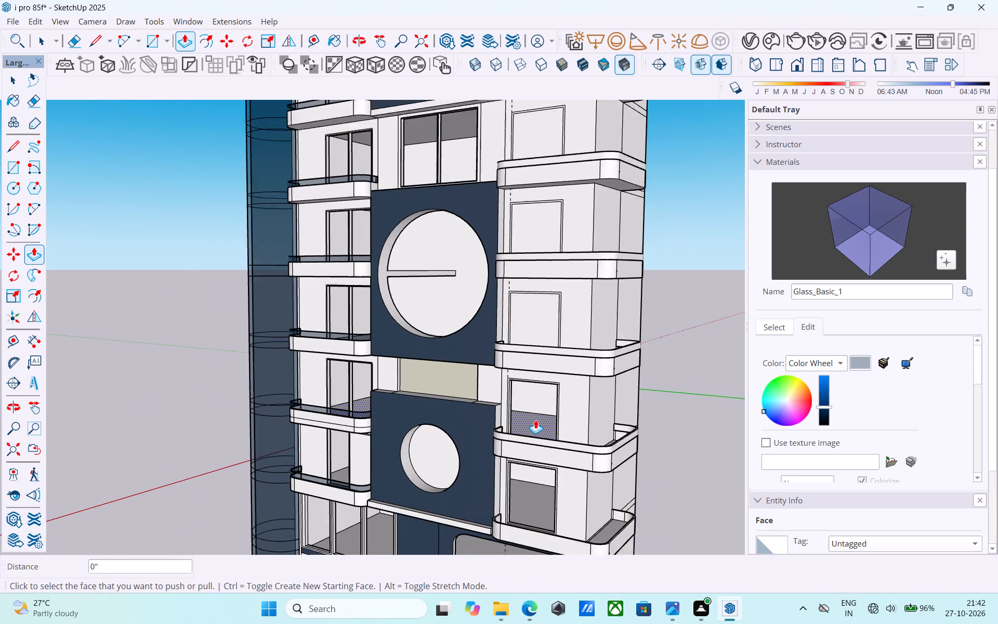
scroll(535, 420, down, 1)
shift+middle_drag(535, 420, 479, 542)
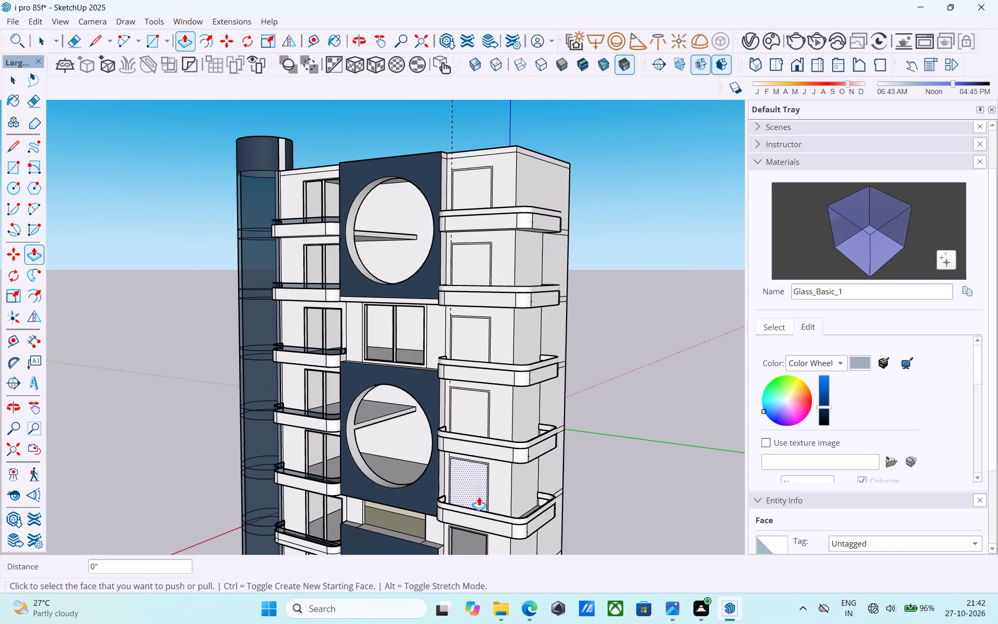
double_click(479, 486)
middle_drag(495, 423, 503, 466)
scroll(502, 465, up, 3)
double_click(481, 458)
middle_drag(480, 454, 488, 493)
scroll(483, 439, up, 4)
double_click(480, 422)
scroll(489, 387, down, 2)
middle_drag(489, 387, 497, 516)
double_click(489, 444)
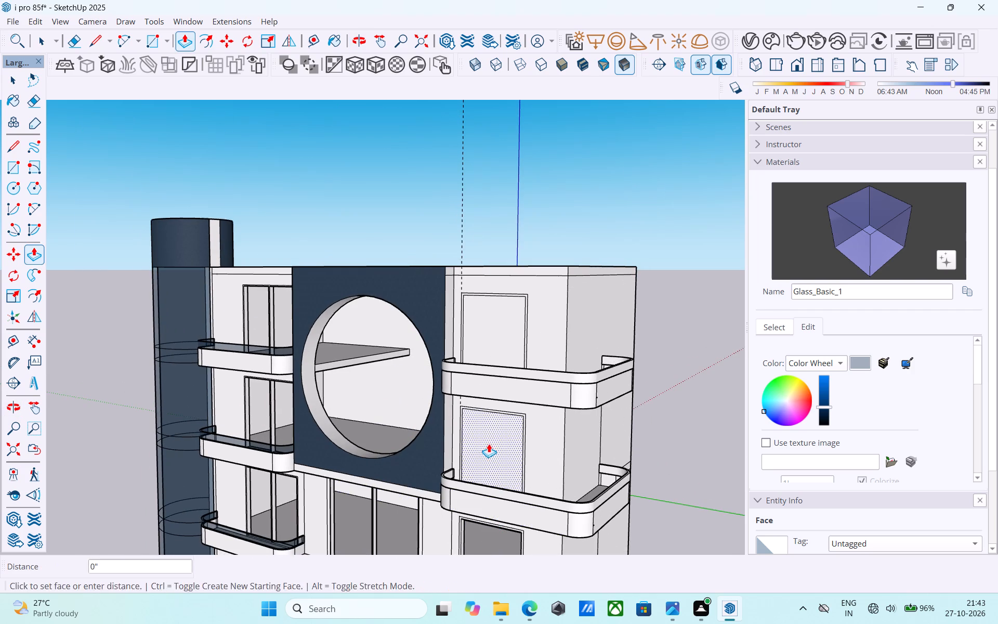
shift+middle_drag(490, 435, 478, 517)
double_click(492, 435)
scroll(492, 429, down, 5)
Save the model.
middle_drag(509, 478, 522, 372)
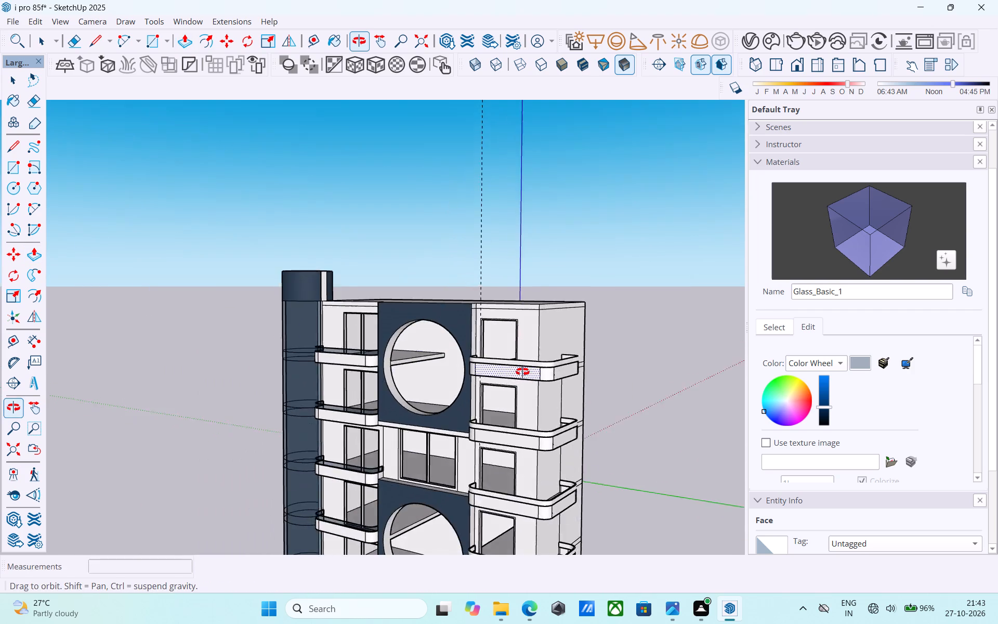
middle_drag(522, 372, 685, 319)
shift+middle_drag(621, 445, 584, 393)
scroll(666, 295, up, 1)
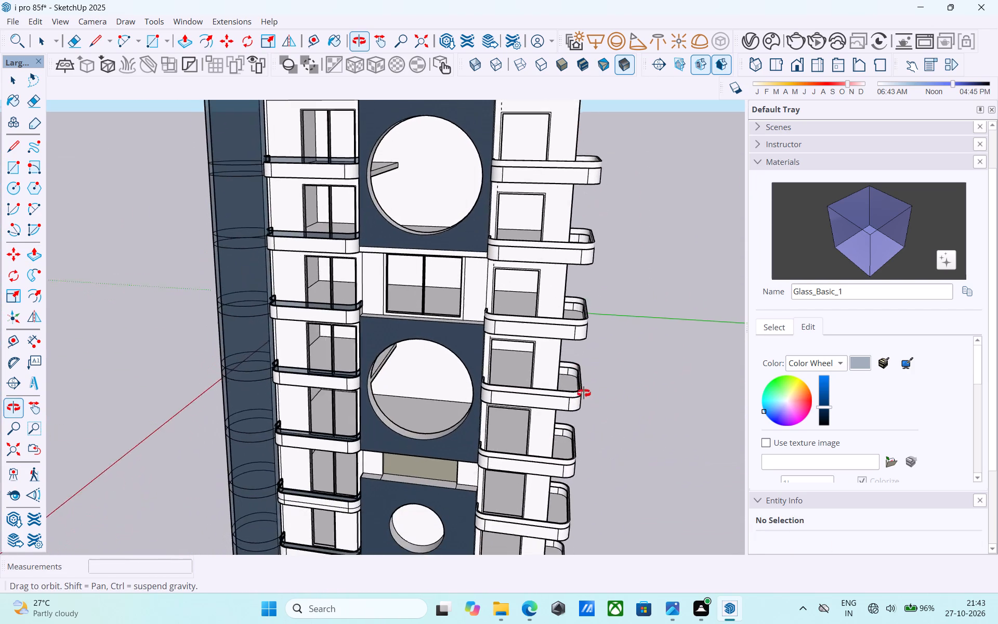
shift+middle_drag(584, 393, 515, 397)
key(ctrl+s)
key(ctrl+s)
key(ctrl+s)
key(ctrl+s)
key(space)
Examine the tower's front around the balconies, the circular panels and the beam beneath the upper circular panel.
scroll(518, 395, down, 10)
middle_drag(519, 404, 528, 355)
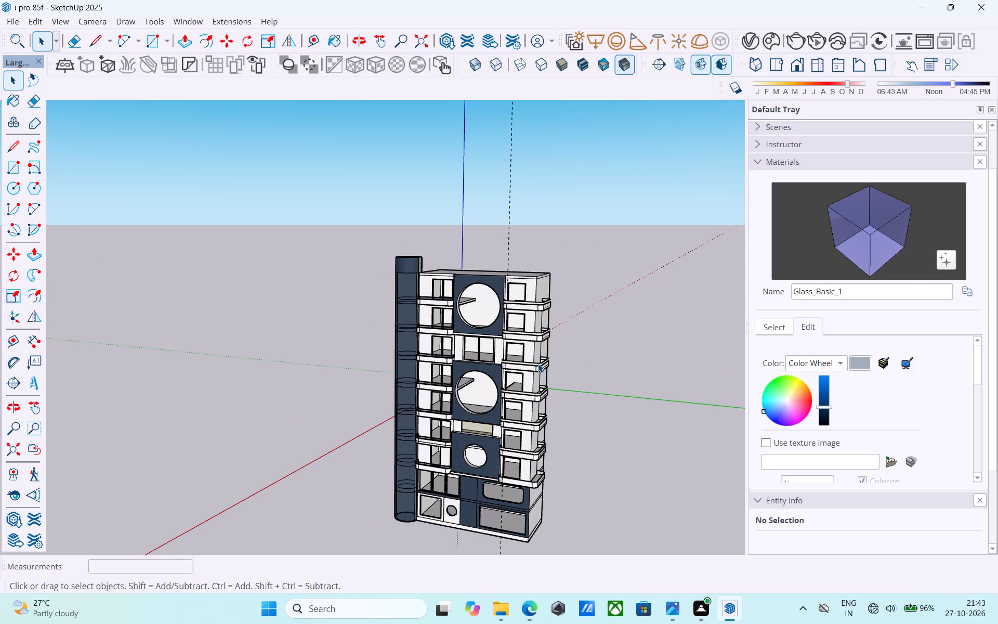
scroll(599, 310, down, 3)
middle_drag(598, 308, 686, 346)
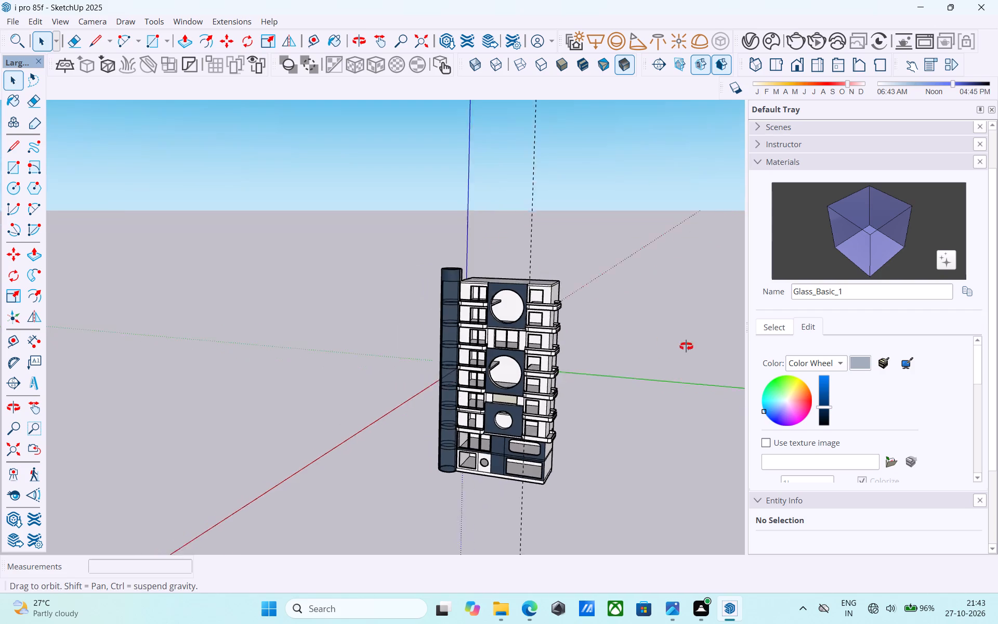
middle_drag(686, 346, 702, 363)
scroll(489, 313, up, 15)
middle_drag(473, 339, 411, 350)
scroll(416, 349, up, 3)
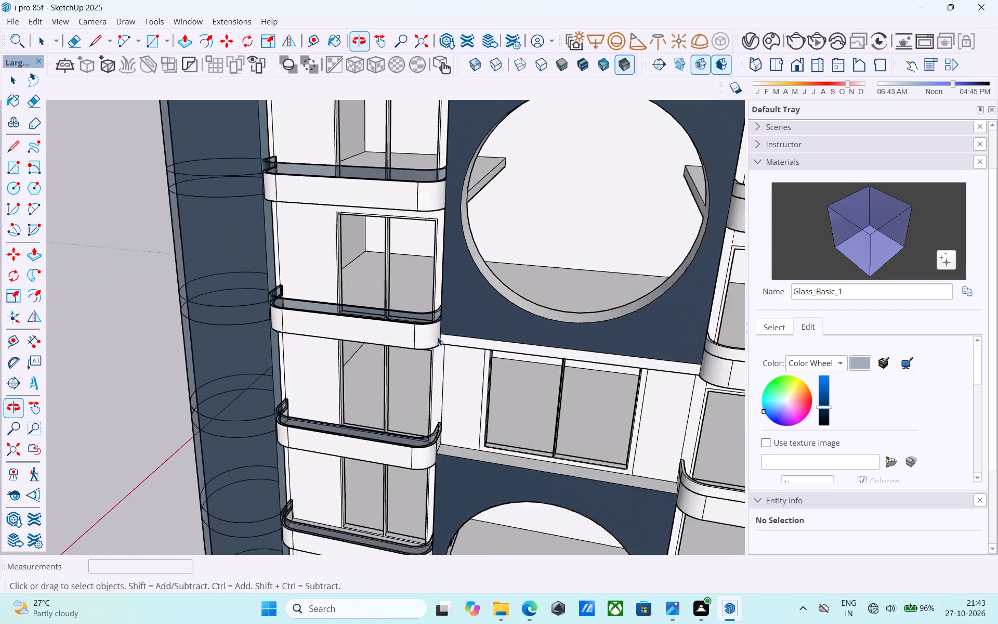
scroll(437, 336, up, 5)
scroll(442, 338, down, 3)
middle_drag(457, 345, 494, 348)
scroll(505, 347, up, 4)
middle_drag(508, 342, 389, 375)
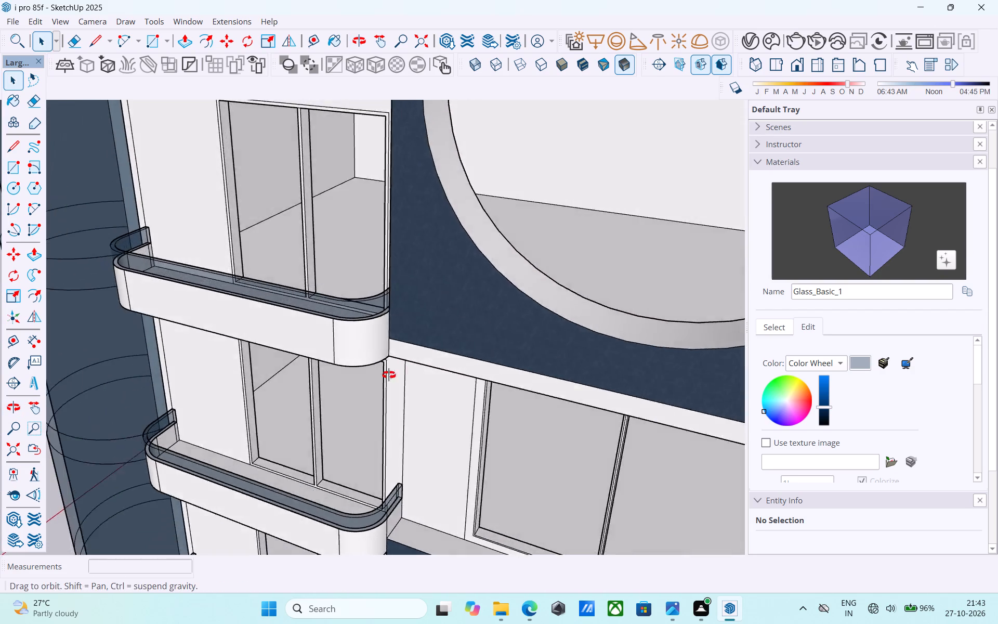
middle_drag(389, 375, 288, 393)
scroll(288, 393, down, 7)
middle_drag(347, 404, 380, 408)
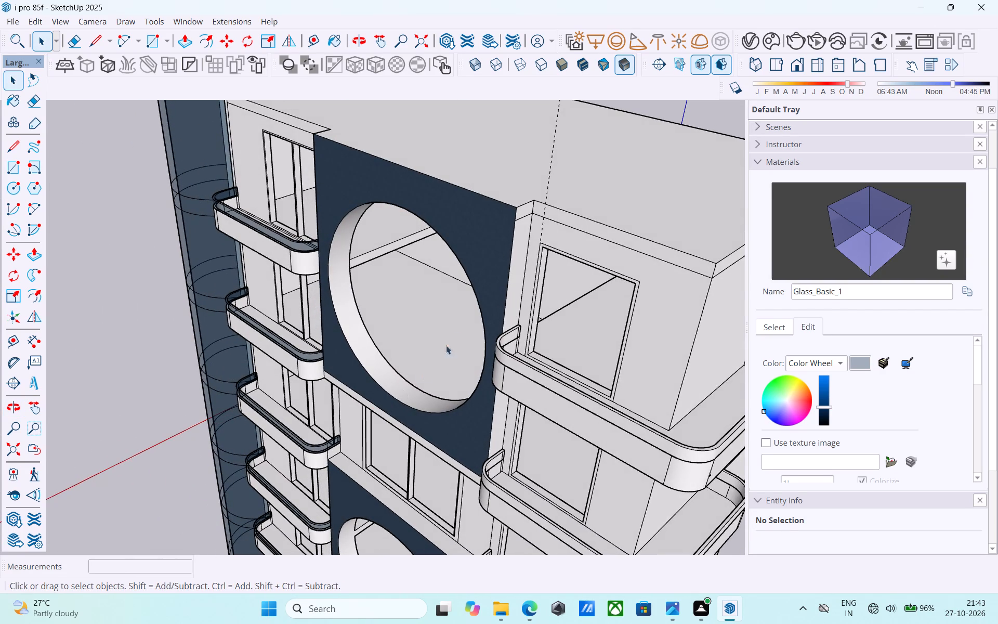
scroll(453, 337, down, 4)
Push the dark face around the upper circular opening in by 1'.
scroll(423, 407, up, 8)
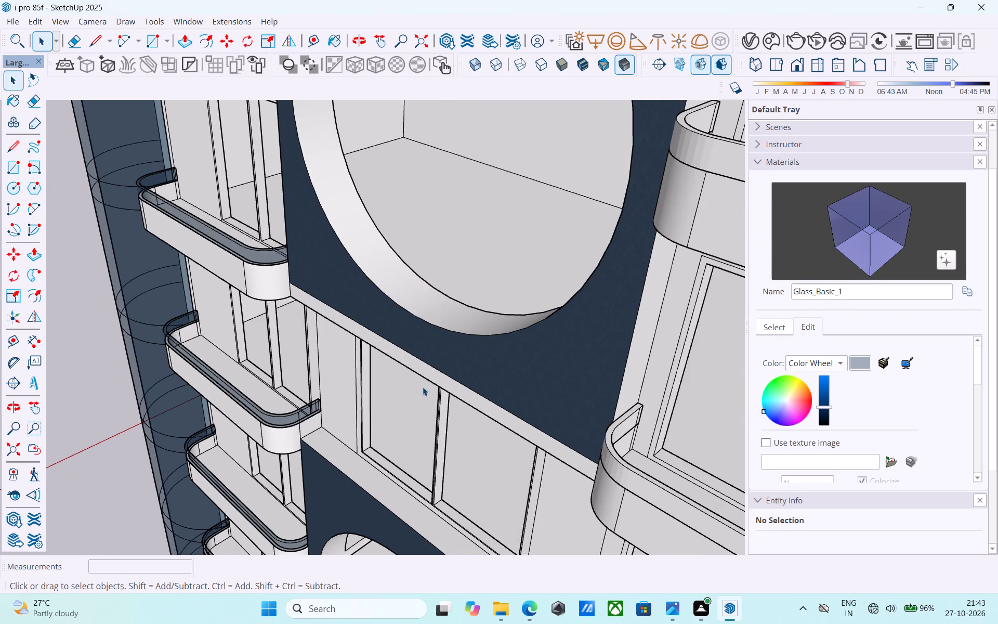
click(434, 376)
click(561, 383)
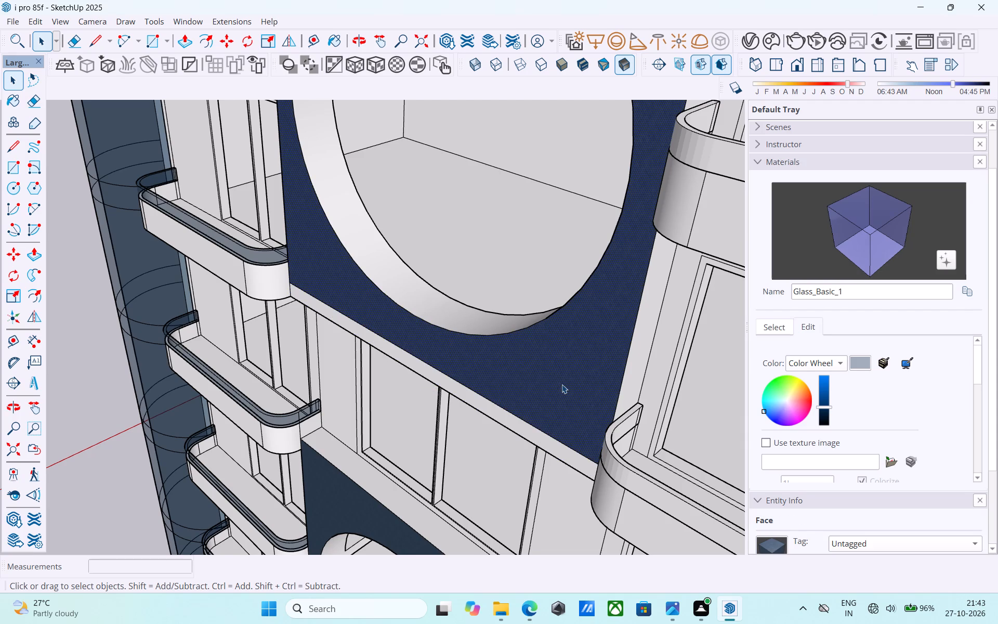
scroll(562, 384, up, 1)
key(p)
click(562, 384)
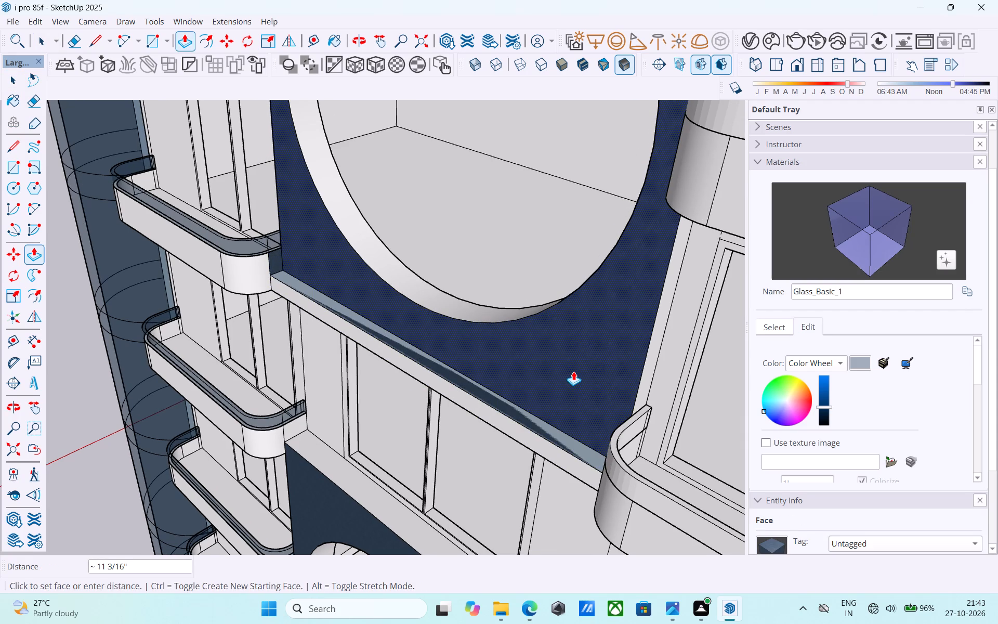
key(1)
key(apostrophe)
key(Return)
key(space)
middle_drag(573, 373, 569, 397)
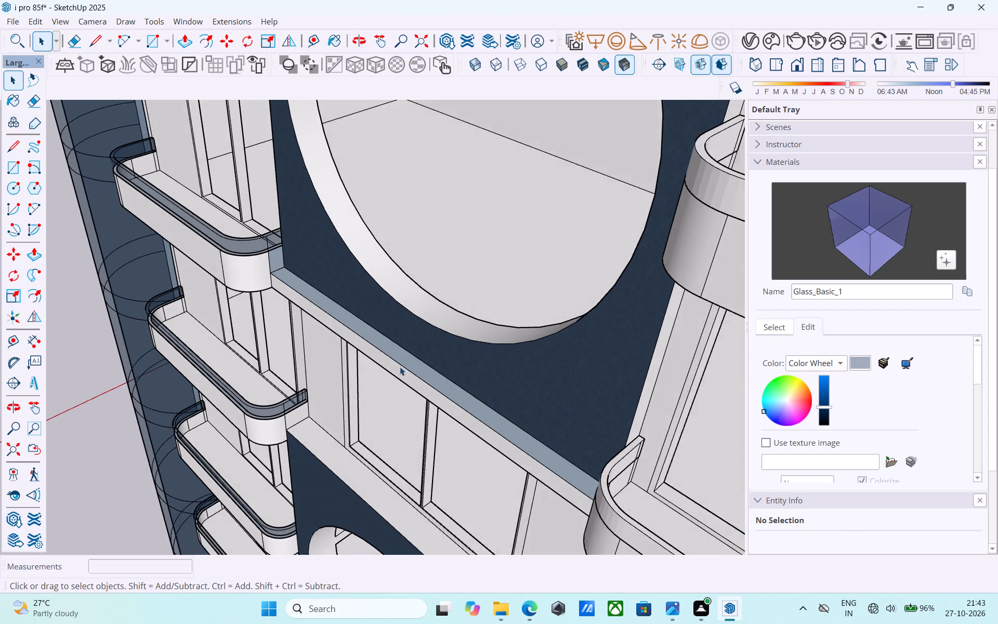
Reverse the narrow ledge face exposed along the bottom of the upper circular panel.
scroll(398, 363, up, 4)
click(399, 353)
right_click(399, 353)
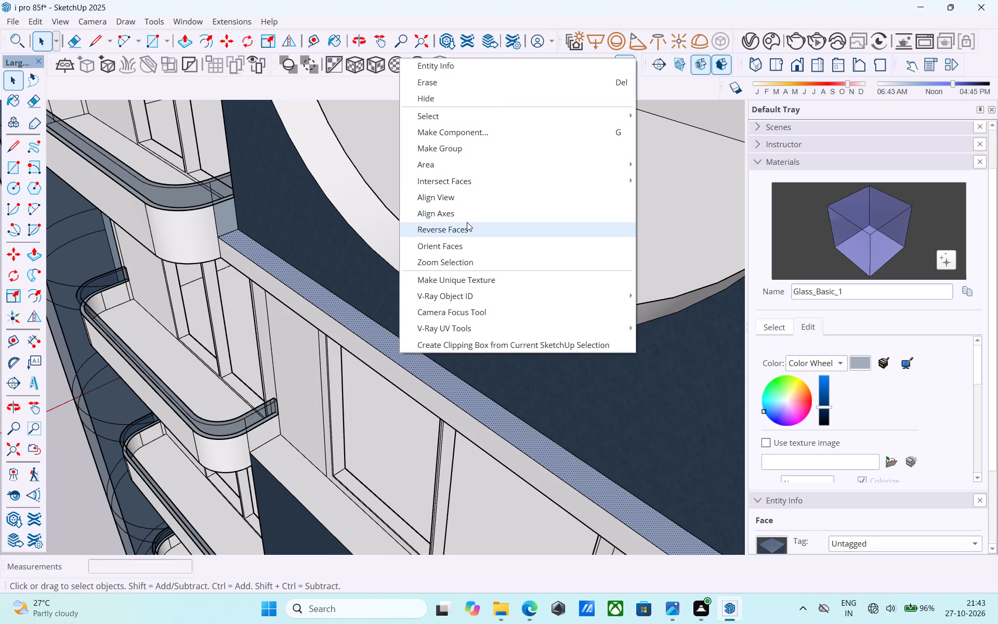
click(467, 222)
Draw a line along the middle of the ledge below the upper circular panel, from one end to the other.
scroll(467, 228, down, 3)
middle_drag(468, 236, 559, 303)
shift+middle_drag(398, 317, 310, 302)
scroll(280, 281, up, 3)
shift+middle_drag(282, 278, 266, 283)
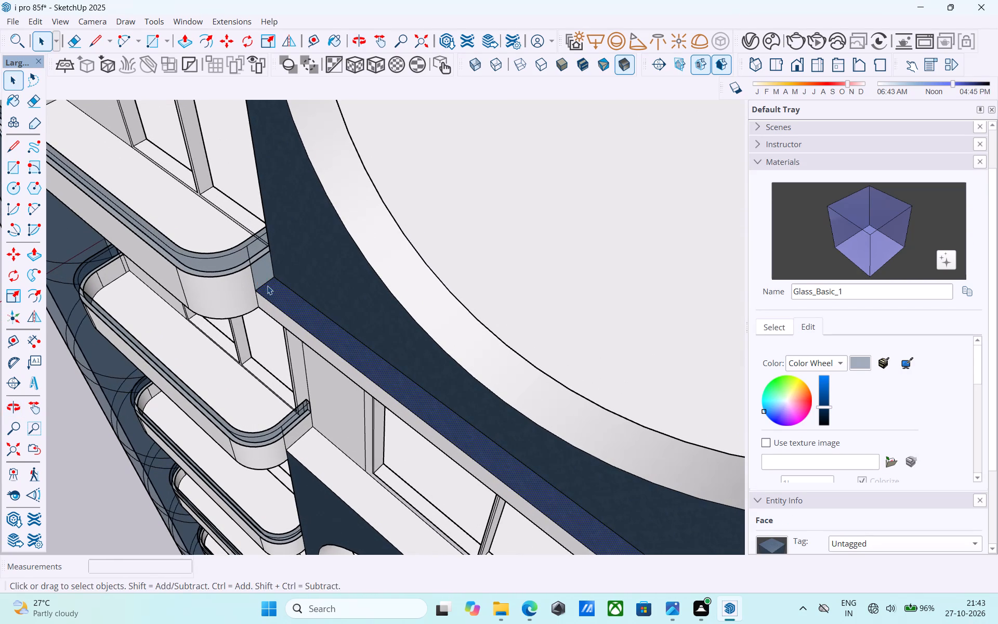
key(l)
click(266, 285)
scroll(268, 284, down, 8)
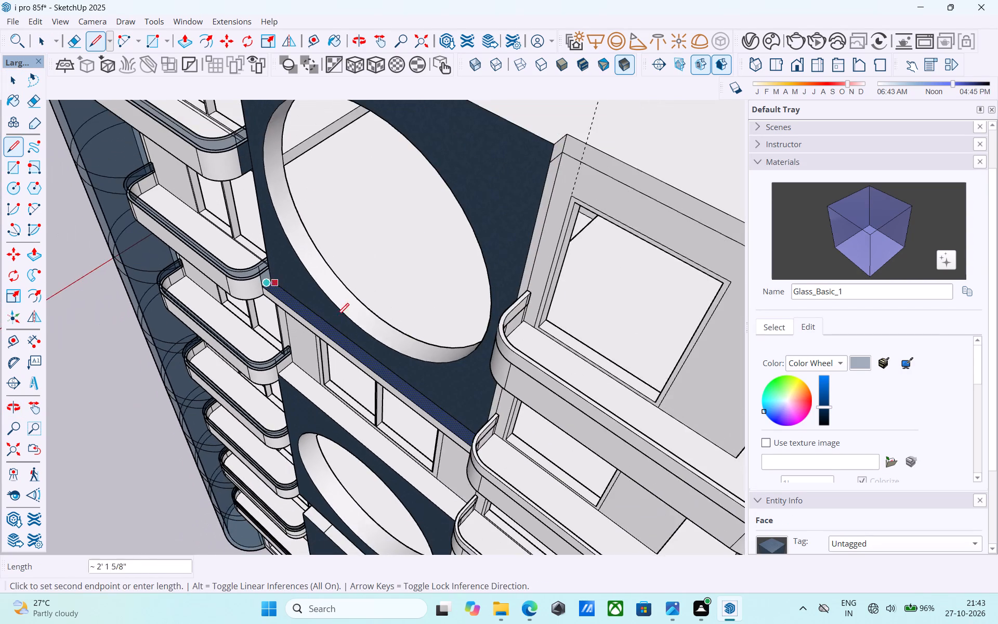
shift+middle_drag(444, 371, 696, 386)
scroll(585, 355, up, 5)
scroll(541, 291, up, 5)
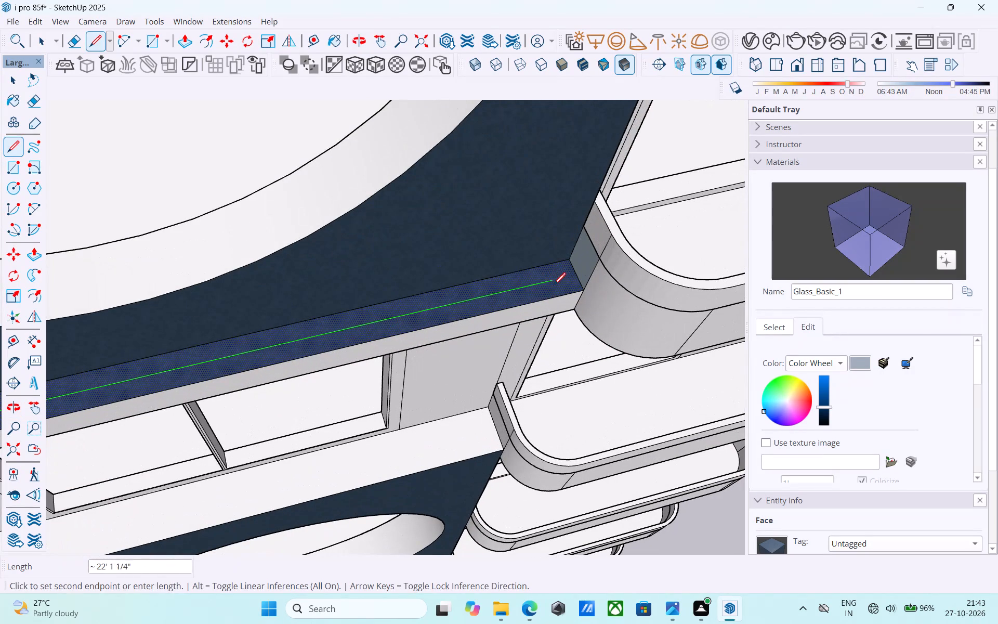
click(575, 277)
Pull the front half of the split ledge up by 1' 6" to raise the beam's front edge.
scroll(576, 276, down, 4)
shift+middle_drag(576, 276, 647, 274)
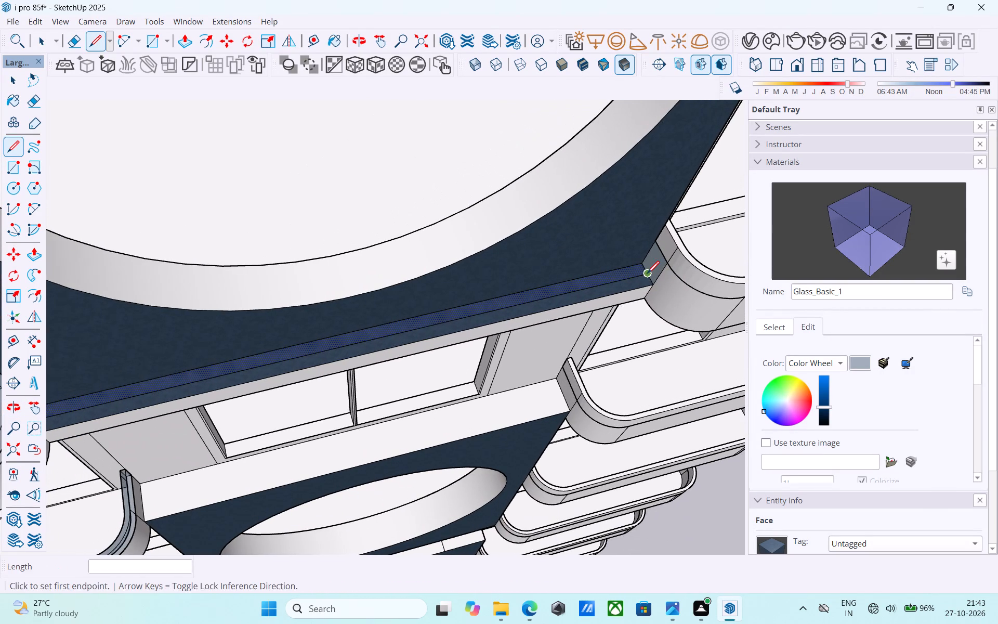
key(space)
click(643, 281)
key(p)
click(643, 281)
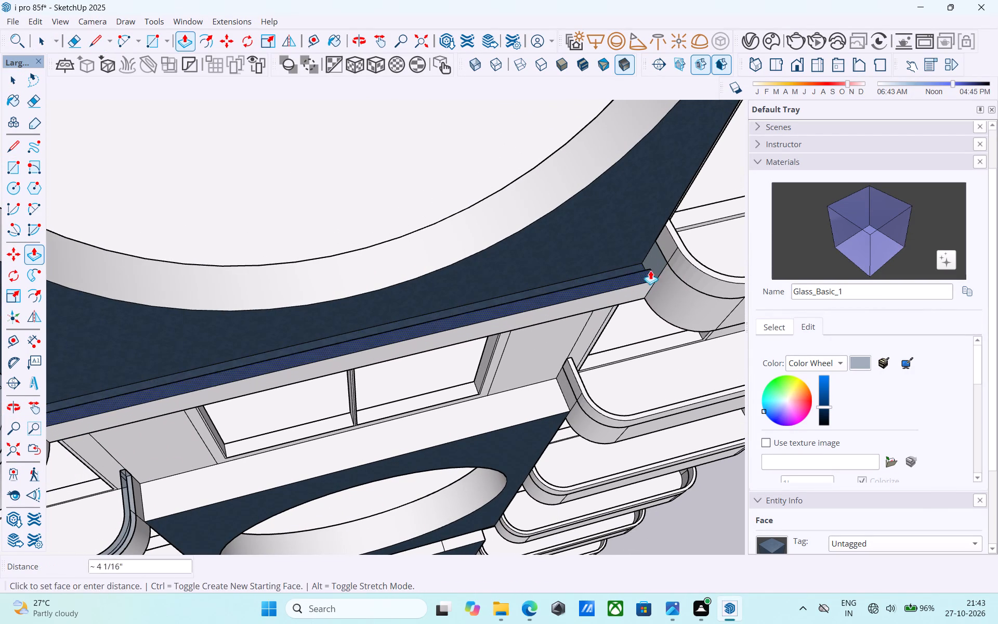
click(673, 254)
Paint the front face of the raised beam below the upper circular panel with the Fabric material Carpet_04_1K.
scroll(673, 254, down, 4)
middle_drag(671, 257, 632, 226)
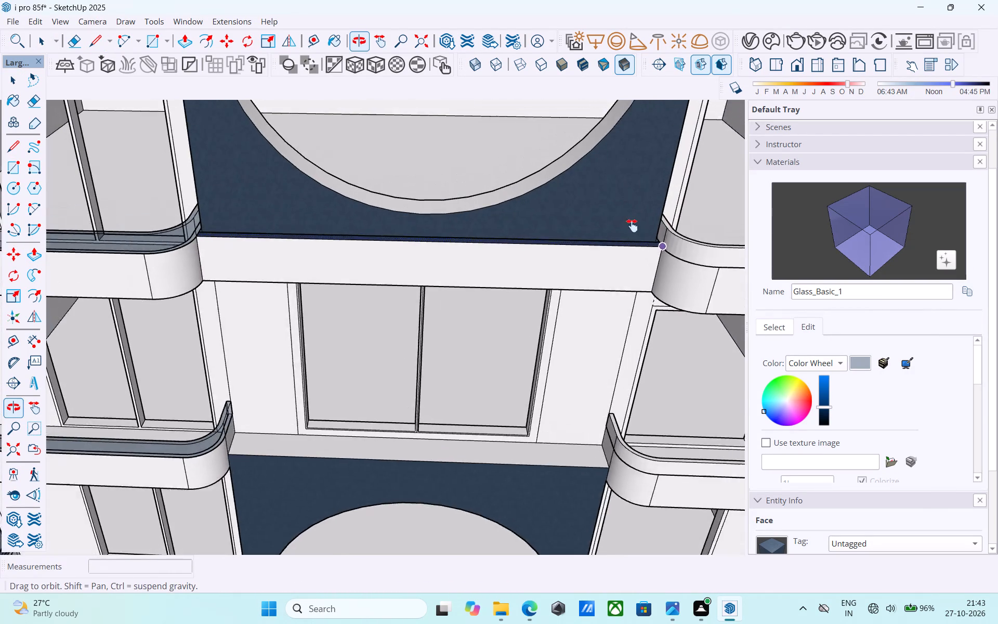
middle_drag(632, 226, 646, 205)
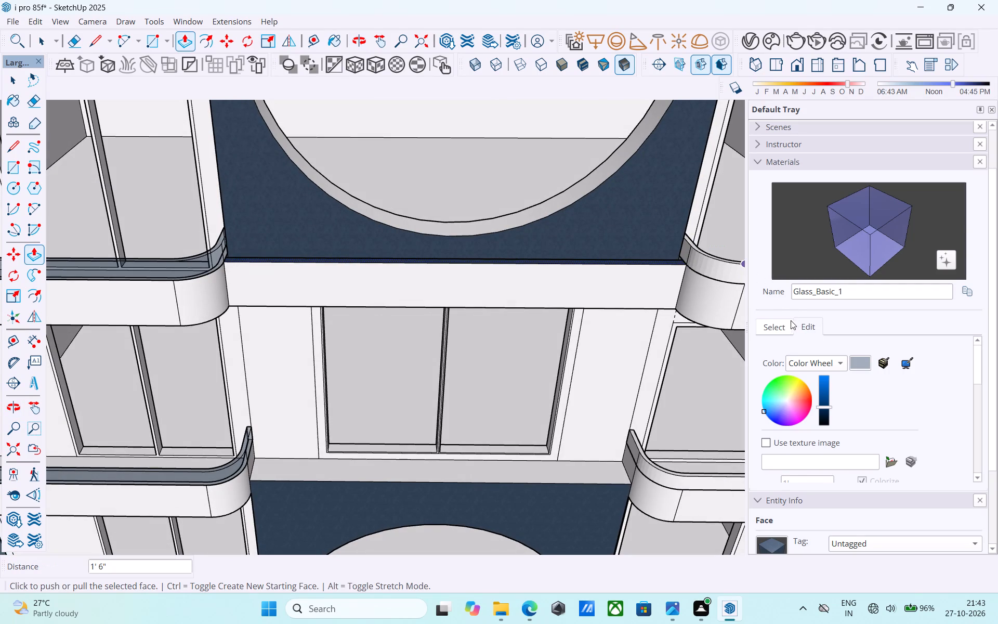
click(785, 323)
click(829, 352)
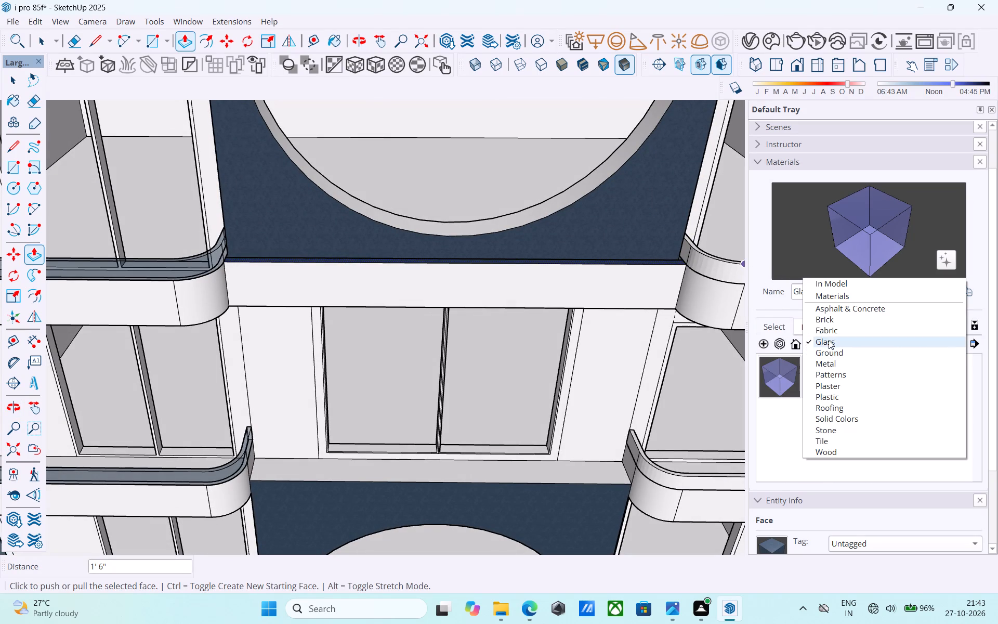
click(829, 333)
click(823, 369)
scroll(503, 337, down, 2)
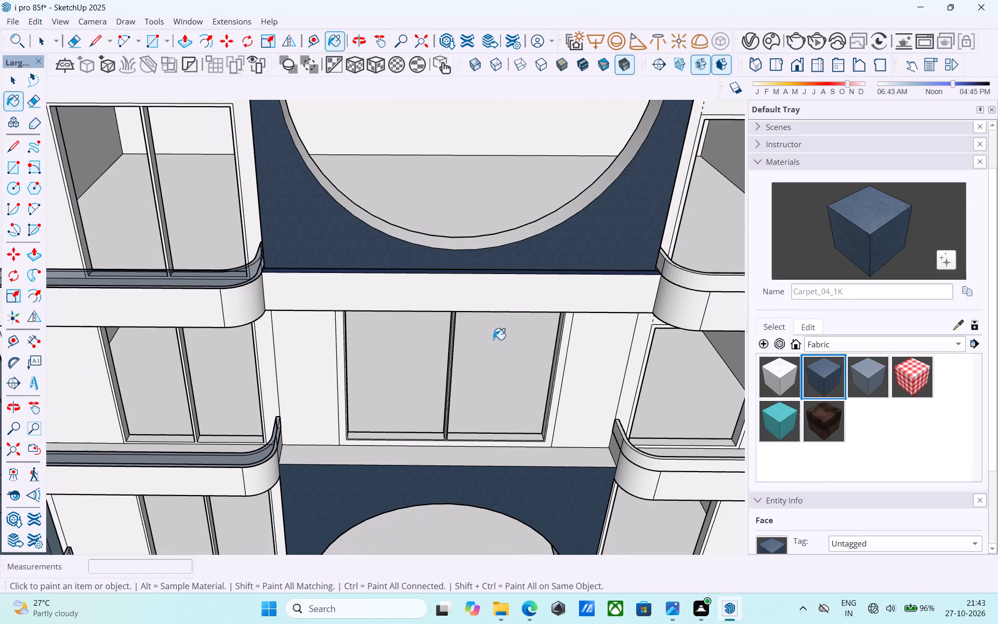
click(484, 297)
Paint the front and rounded corner faces of the adjoining balcony band on the cylinder side with Carpet_04_1K.
scroll(696, 243, down, 5)
scroll(358, 294, up, 4)
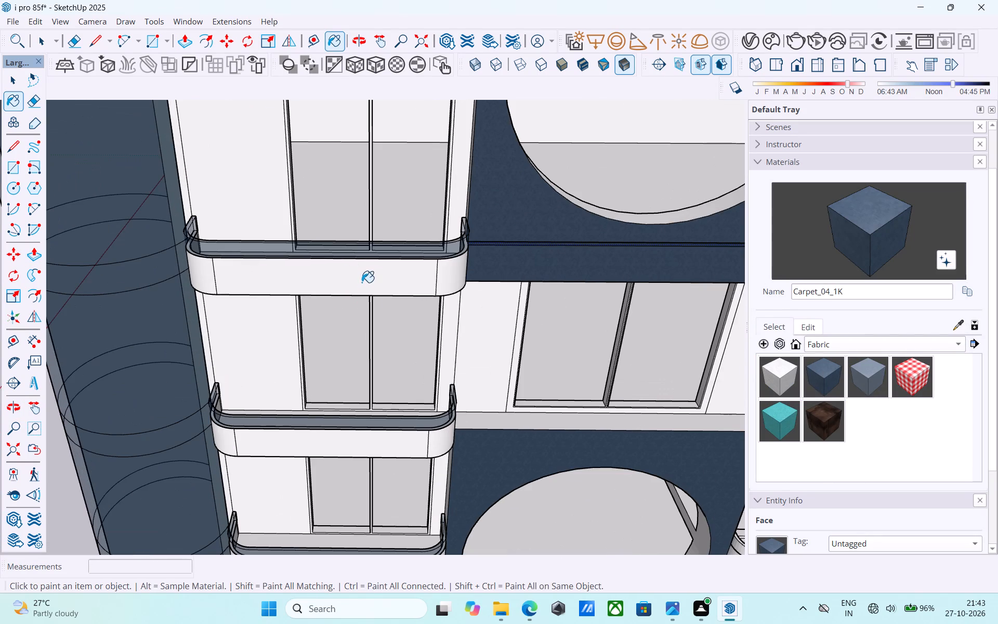
click(362, 281)
click(447, 272)
scroll(448, 268, down, 4)
scroll(279, 272, up, 3)
click(279, 271)
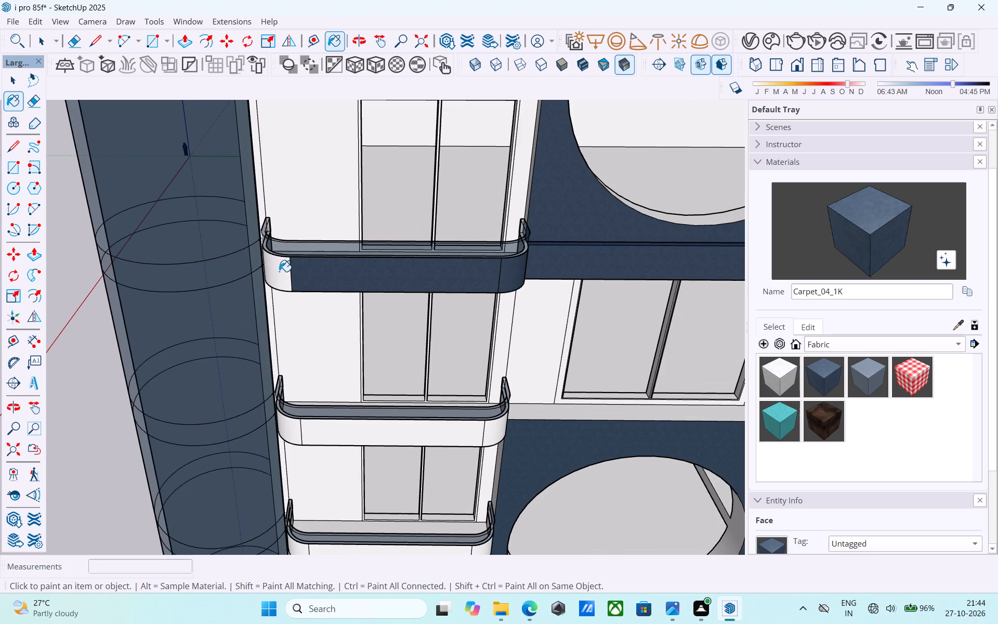
scroll(285, 290, down, 4)
Paint all outer faces of the same-level wraparound balcony band, away from the cylinder, with Carpet_04_1K, including its corners and end.
scroll(284, 295, down, 4)
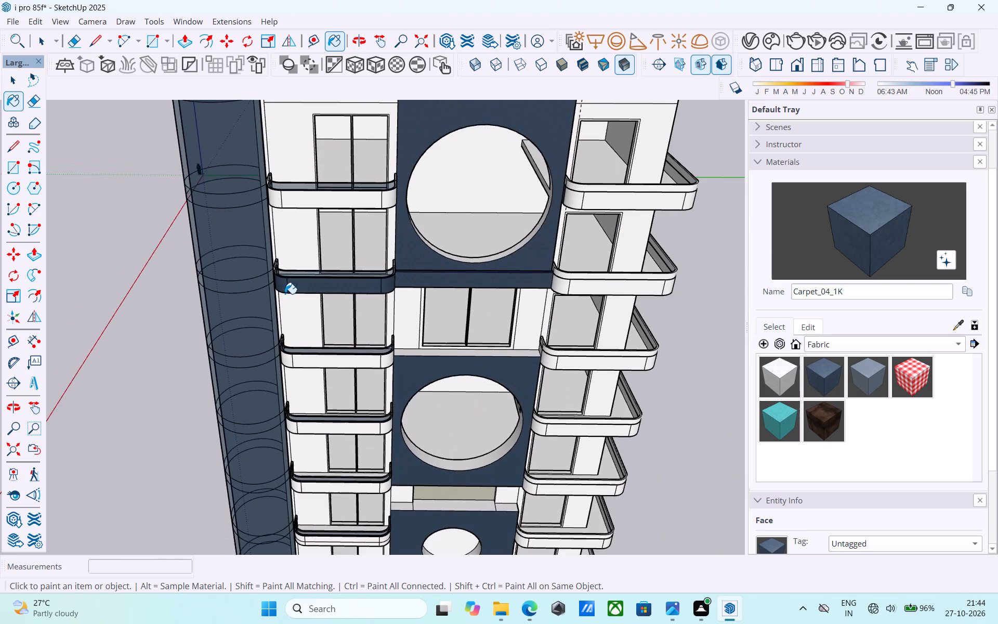
middle_drag(453, 282, 333, 267)
scroll(467, 274, down, 3)
scroll(511, 304, up, 7)
click(519, 302)
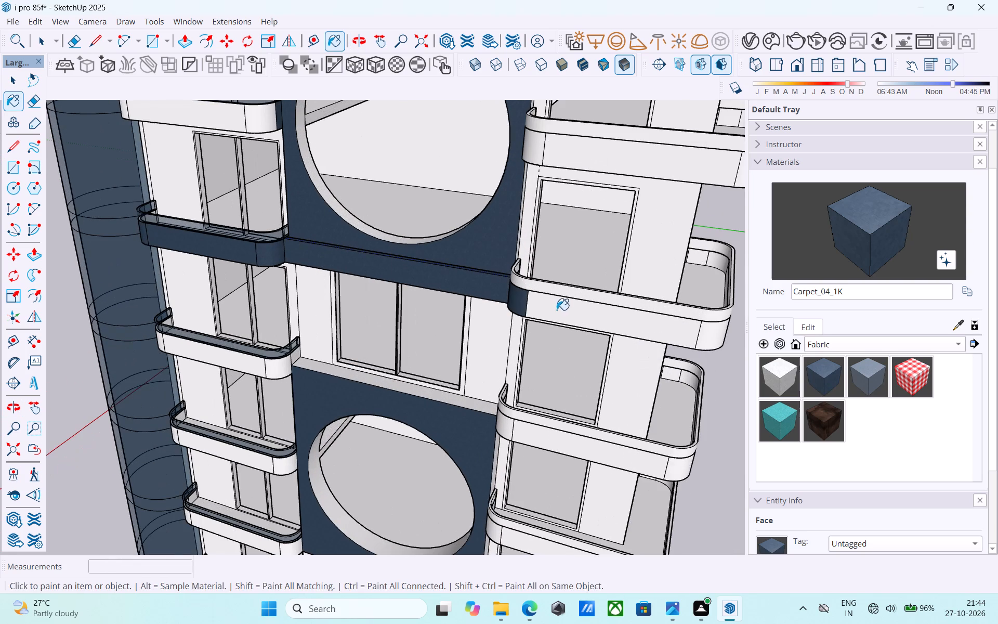
click(557, 310)
scroll(386, 281, down, 5)
middle_drag(577, 314, 457, 282)
scroll(475, 303, up, 5)
click(515, 321)
click(555, 317)
middle_drag(555, 316, 374, 316)
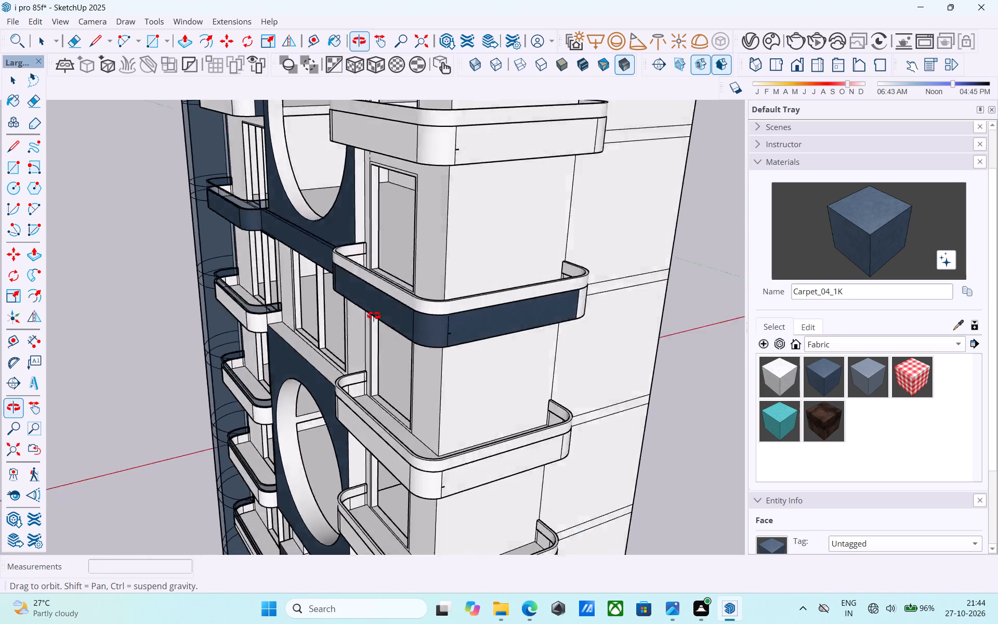
middle_drag(374, 316, 272, 314)
scroll(309, 321, up, 3)
click(369, 325)
middle_drag(400, 310, 303, 326)
scroll(300, 326, up, 4)
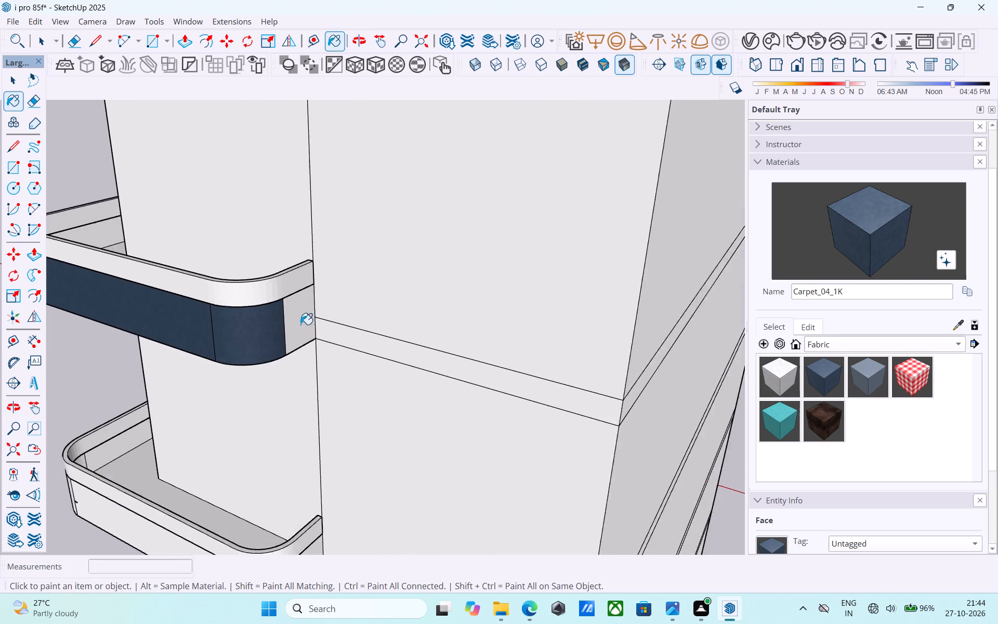
click(300, 324)
Paint the front and corner faces of the top balcony band on the cylinder side with Carpet_04_1K.
scroll(297, 322, down, 3)
middle_drag(303, 324, 612, 305)
scroll(616, 308, down, 8)
middle_drag(459, 334, 675, 342)
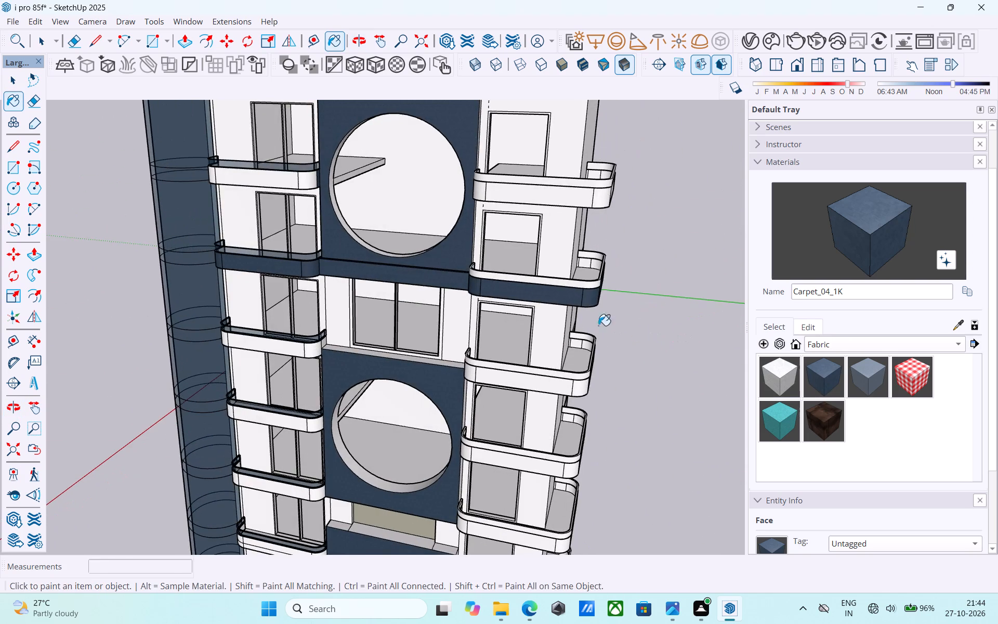
scroll(538, 309, down, 5)
scroll(317, 228, up, 12)
click(349, 230)
click(373, 239)
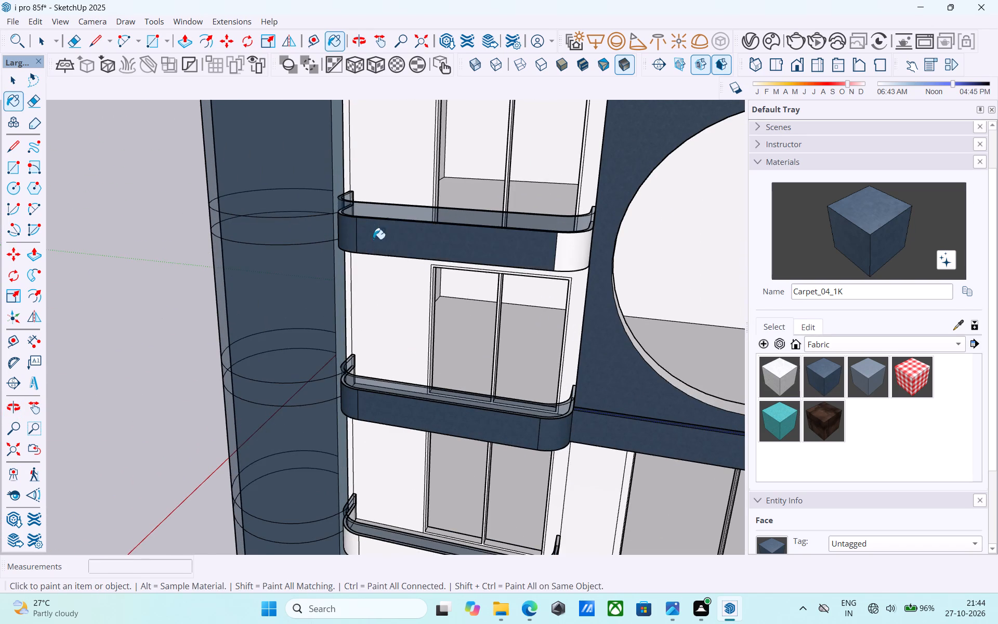
middle_drag(412, 249, 316, 255)
click(533, 269)
Paint the front, side and corner faces of the top wraparound balcony band, away from the cylinder, with Carpet_04_1K.
scroll(393, 277, down, 9)
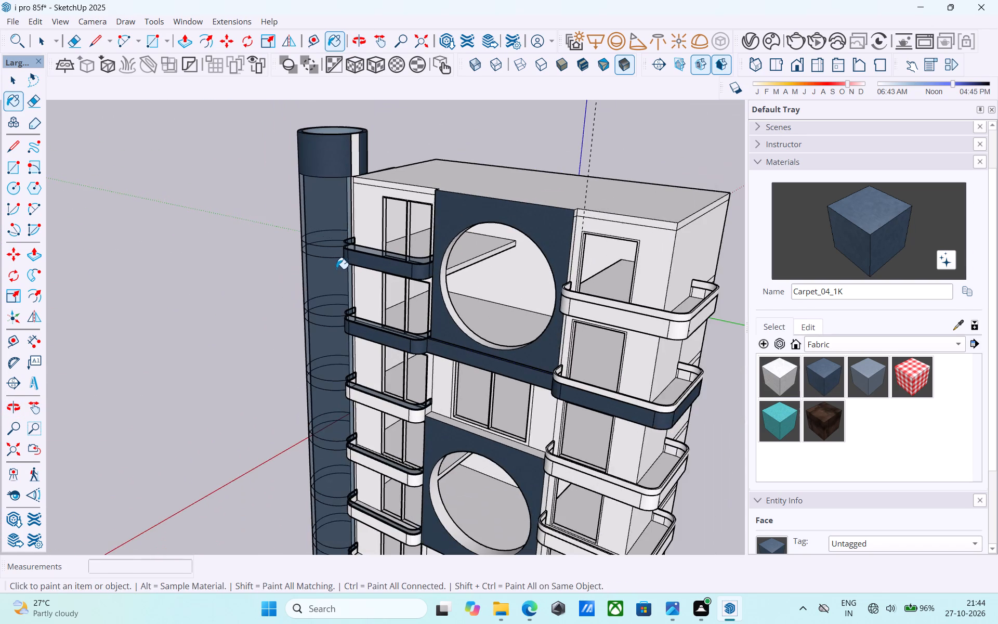
scroll(336, 269, down, 4)
scroll(543, 287, up, 7)
middle_drag(402, 289, 642, 286)
scroll(515, 285, up, 2)
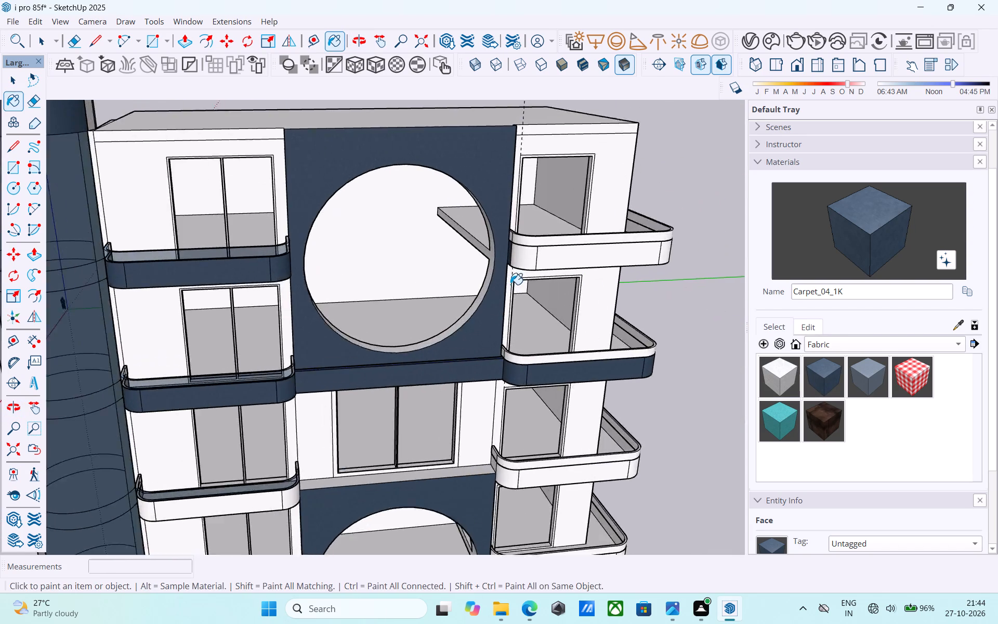
scroll(510, 284, up, 5)
click(521, 242)
click(584, 243)
middle_drag(584, 243, 357, 249)
scroll(356, 249, down, 3)
middle_drag(509, 266, 399, 264)
scroll(428, 286, up, 3)
click(417, 305)
click(506, 299)
middle_drag(510, 296, 267, 287)
click(418, 296)
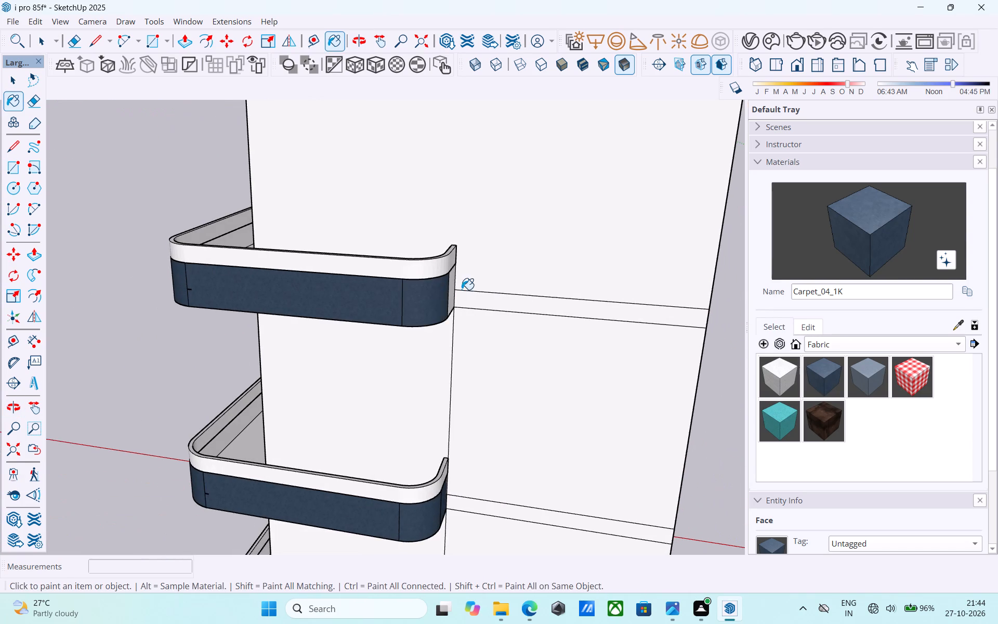
Paint the end face of the top wraparound balcony band, where it meets the side wall, with Carpet_04_1K.
middle_drag(459, 289, 331, 285)
scroll(331, 284, up, 4)
click(332, 283)
Paint the end, rounded corner and front faces of the third balcony band from the top, on the cylinder side, with Carpet_04_1K.
scroll(332, 281, down, 9)
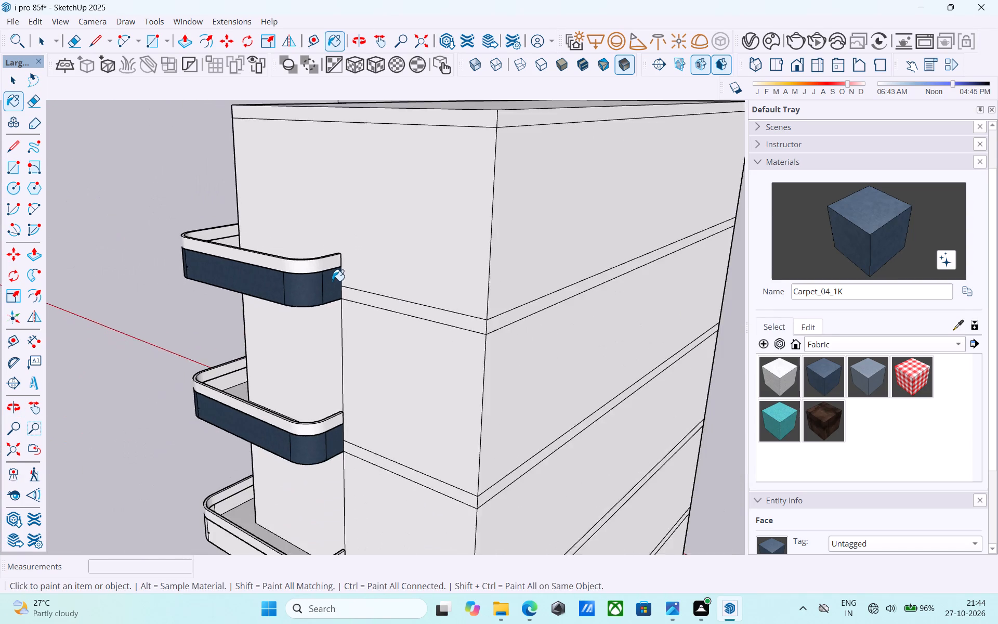
scroll(332, 281, down, 3)
middle_drag(332, 281, 677, 275)
scroll(548, 283, down, 2)
middle_drag(558, 285, 798, 264)
scroll(386, 356, up, 7)
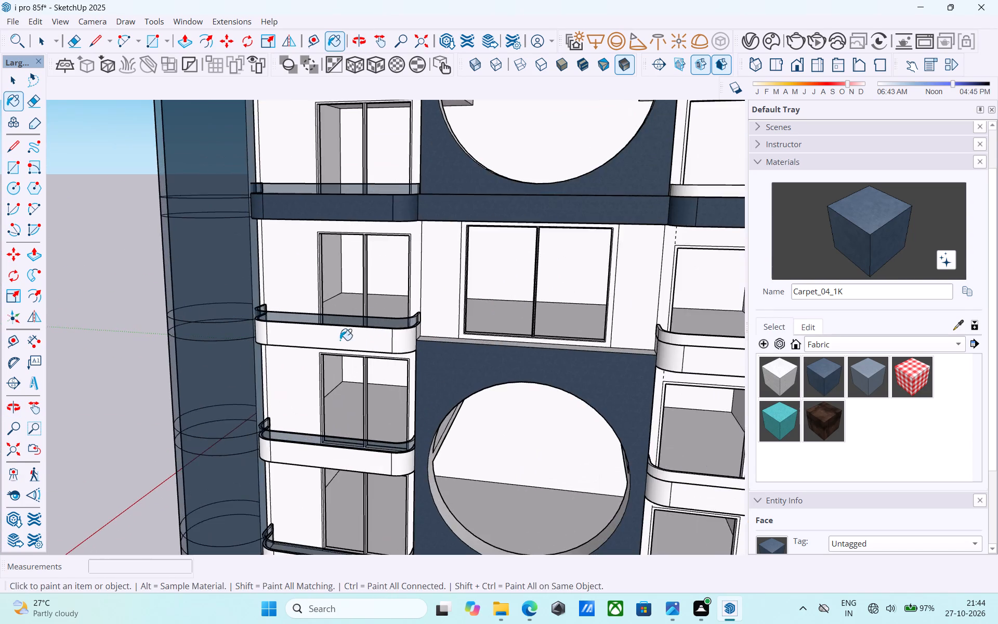
middle_drag(225, 316, 385, 296)
scroll(304, 343, up, 3)
middle_drag(245, 337, 305, 330)
scroll(245, 336, up, 1)
scroll(301, 334, up, 3)
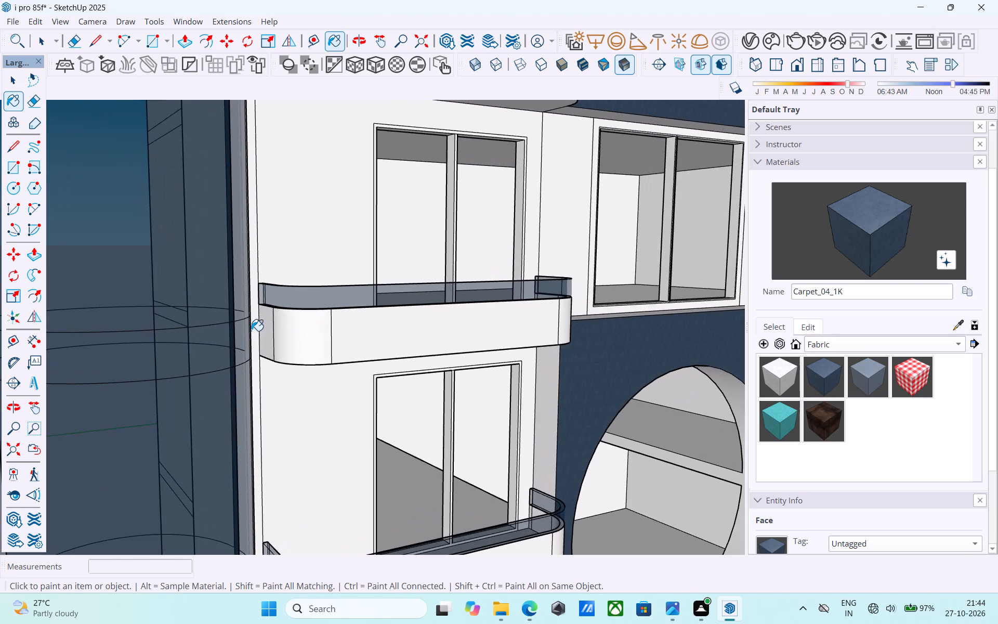
click(268, 334)
click(304, 340)
click(363, 334)
middle_drag(391, 319, 185, 326)
middle_drag(443, 318, 343, 315)
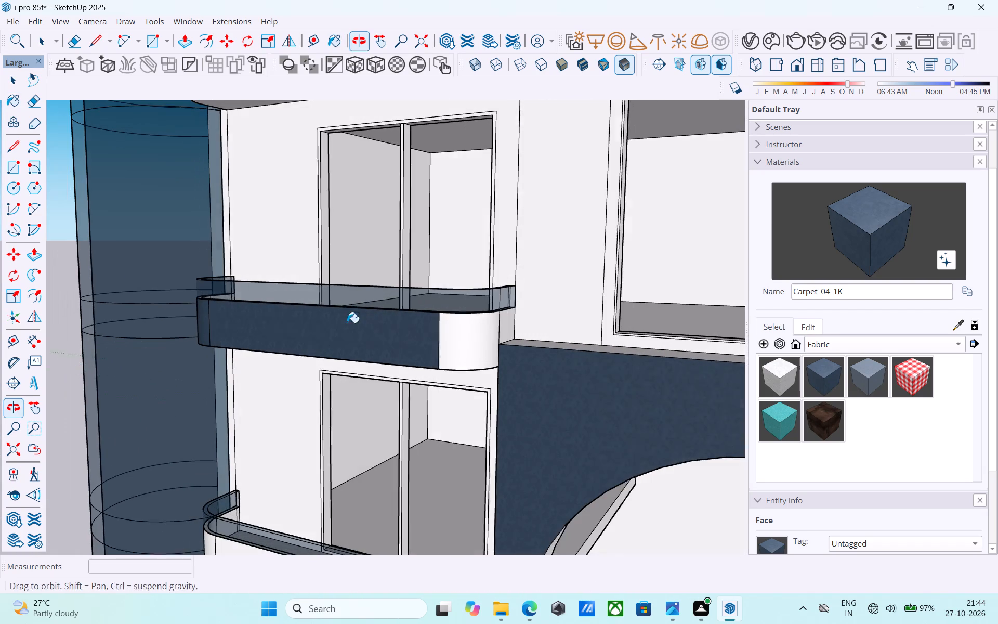
click(434, 337)
drag(494, 330, 505, 327)
click(505, 327)
Paint all outer faces of the third wraparound balcony band from the top with Carpet_04_1K, including its rounded corners and end.
scroll(397, 305, down, 5)
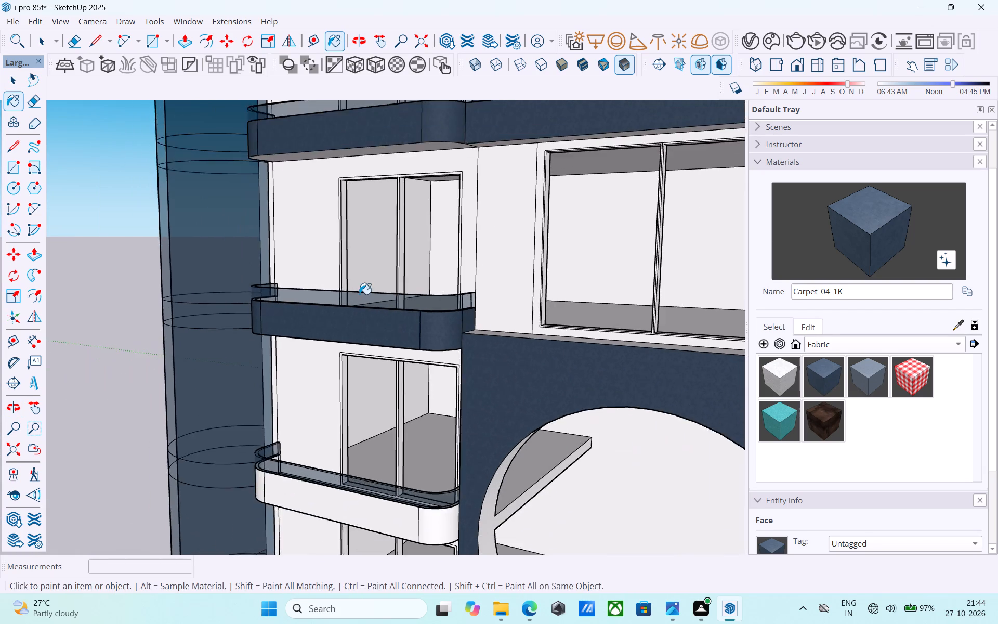
scroll(359, 294, down, 11)
middle_drag(487, 316, 429, 316)
scroll(454, 316, up, 6)
middle_drag(469, 313, 663, 289)
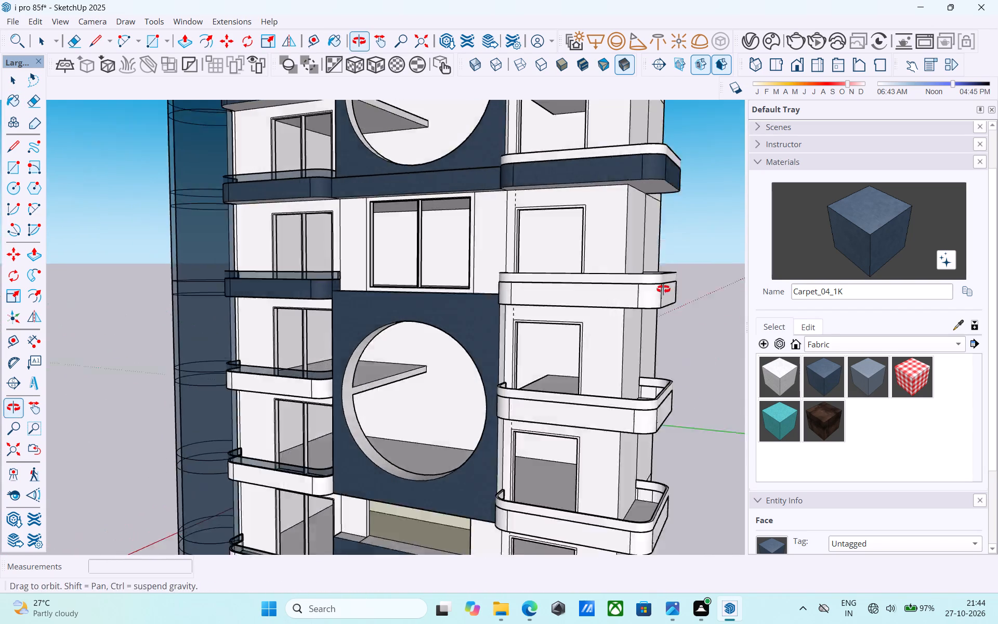
middle_drag(663, 289, 703, 290)
scroll(586, 289, up, 7)
scroll(481, 287, up, 2)
click(481, 287)
middle_drag(481, 287, 653, 317)
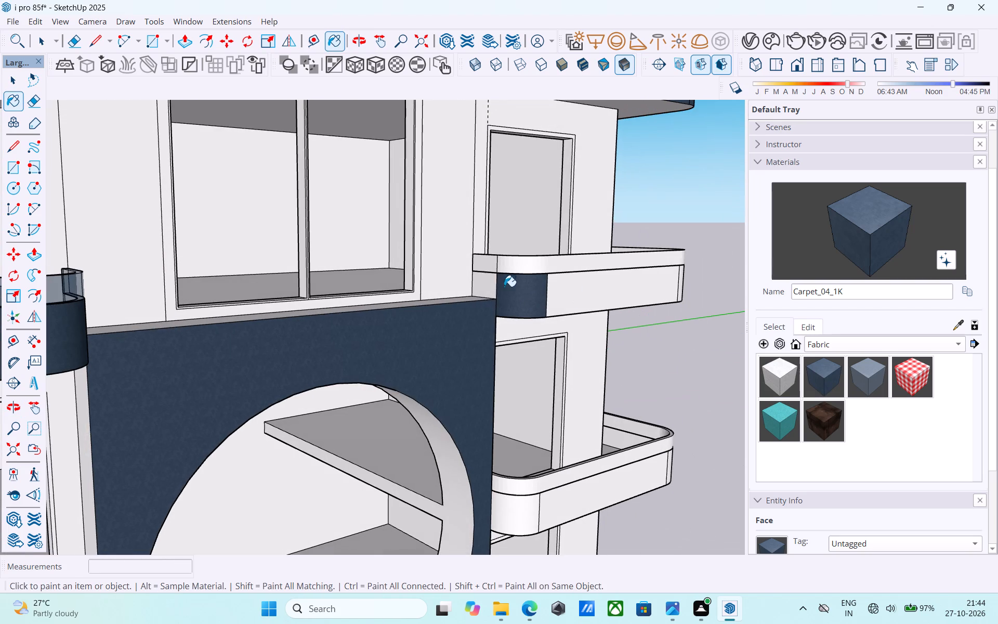
click(483, 289)
click(597, 282)
middle_drag(611, 280, 286, 281)
middle_drag(615, 283, 542, 623)
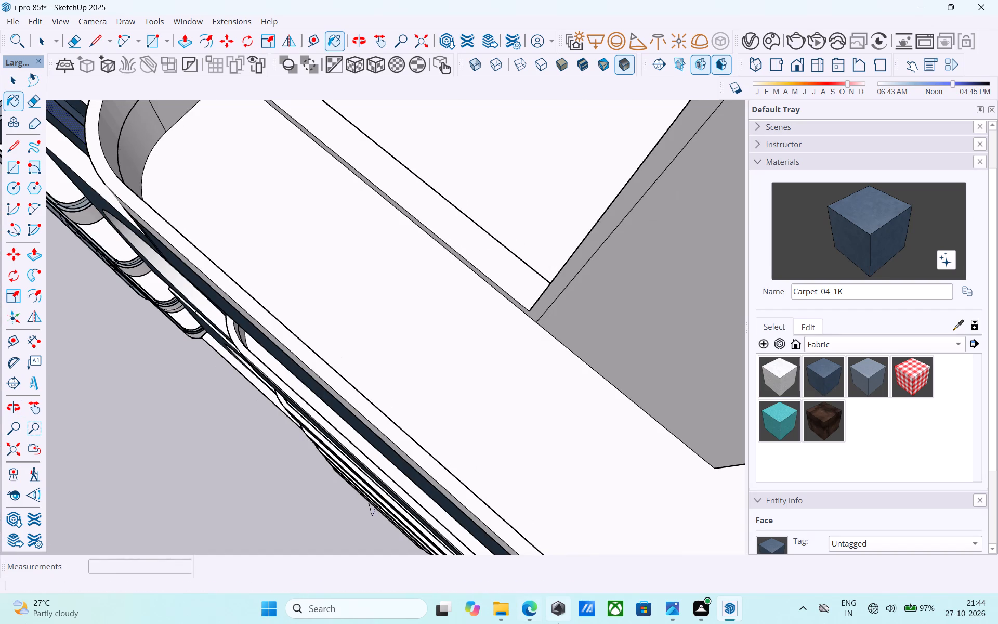
scroll(551, 590, down, 8)
middle_drag(674, 480, 688, 447)
scroll(654, 417, down, 9)
middle_drag(646, 432, 649, 308)
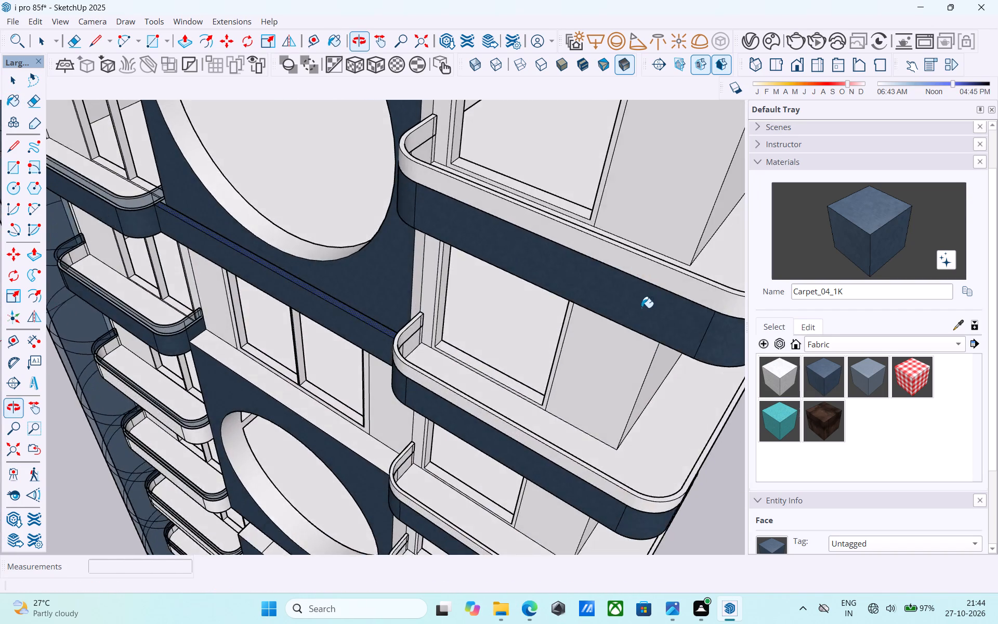
scroll(638, 306, down, 8)
middle_drag(605, 341, 484, 250)
scroll(486, 258, down, 4)
middle_drag(472, 322, 526, 261)
scroll(543, 373, up, 2)
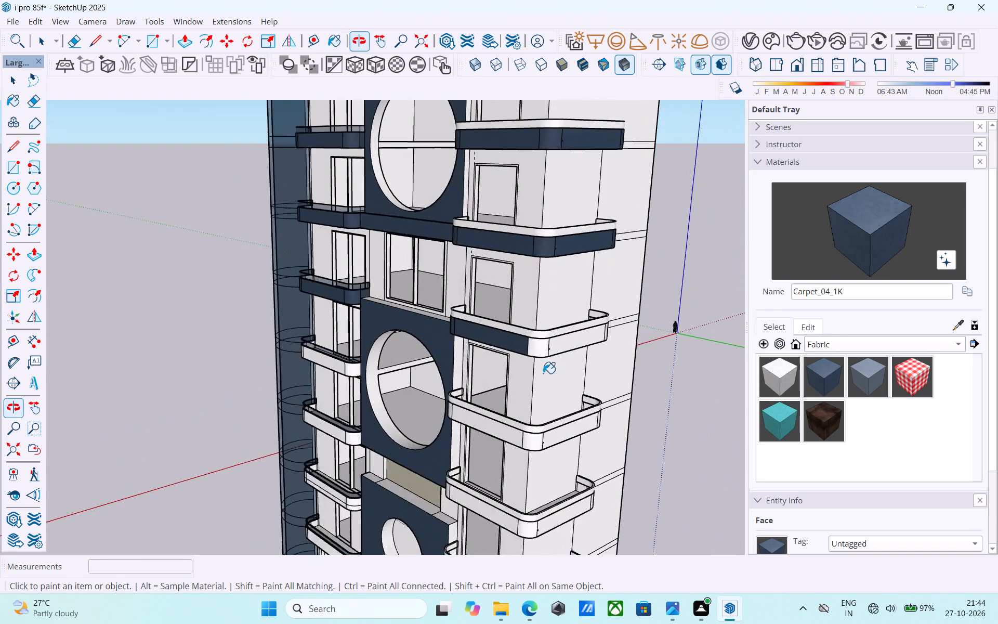
scroll(543, 373, up, 5)
click(531, 330)
click(570, 336)
middle_drag(582, 326, 335, 326)
scroll(397, 342, up, 4)
click(413, 334)
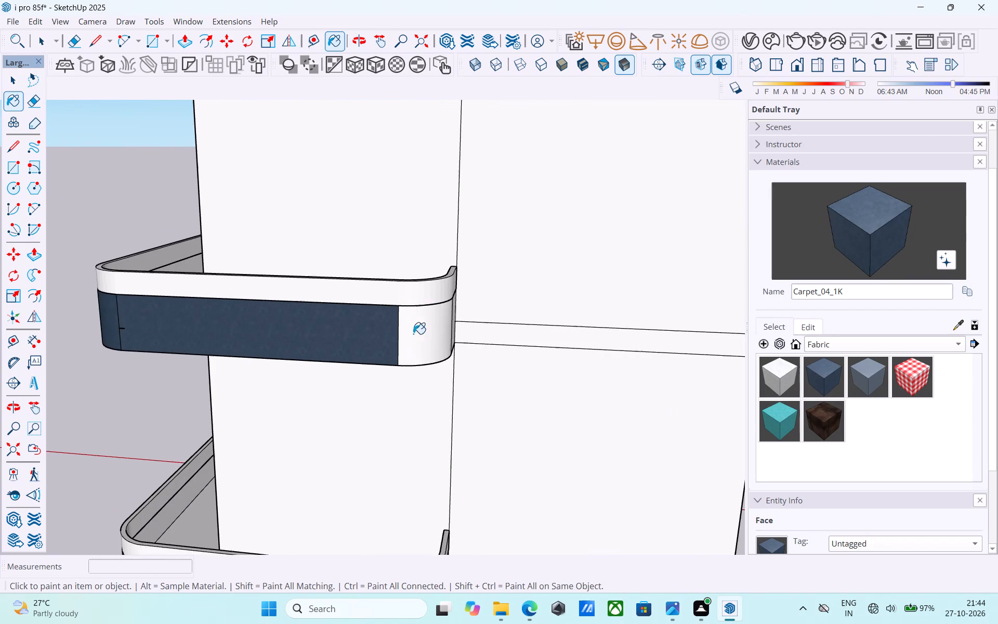
middle_drag(419, 331, 332, 332)
scroll(397, 319, up, 4)
click(389, 319)
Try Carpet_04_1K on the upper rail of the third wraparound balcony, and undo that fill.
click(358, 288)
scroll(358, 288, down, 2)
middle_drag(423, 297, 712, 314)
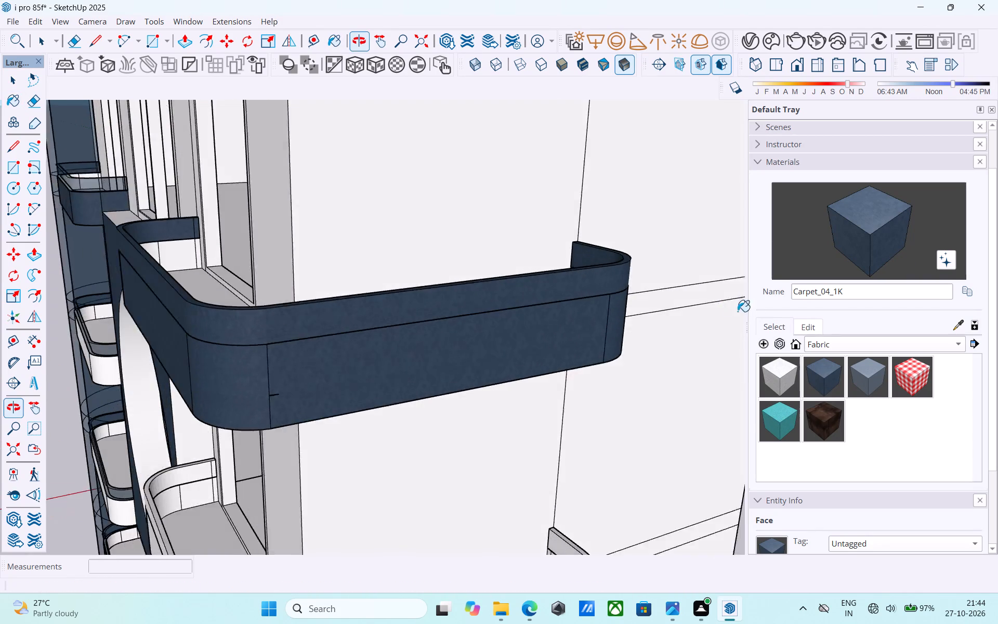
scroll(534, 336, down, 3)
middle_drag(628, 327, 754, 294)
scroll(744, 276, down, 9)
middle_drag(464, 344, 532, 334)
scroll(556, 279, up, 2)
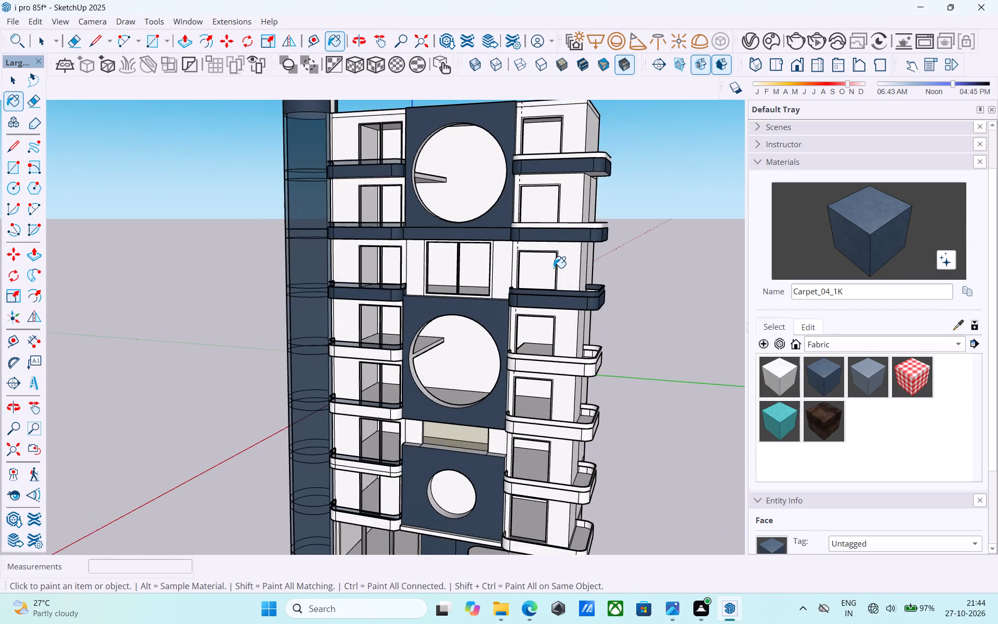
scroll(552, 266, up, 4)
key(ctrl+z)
Paint the front, side, corner and end faces of the fourth wraparound balcony band from the top with Carpet_04_1K.
scroll(550, 267, down, 4)
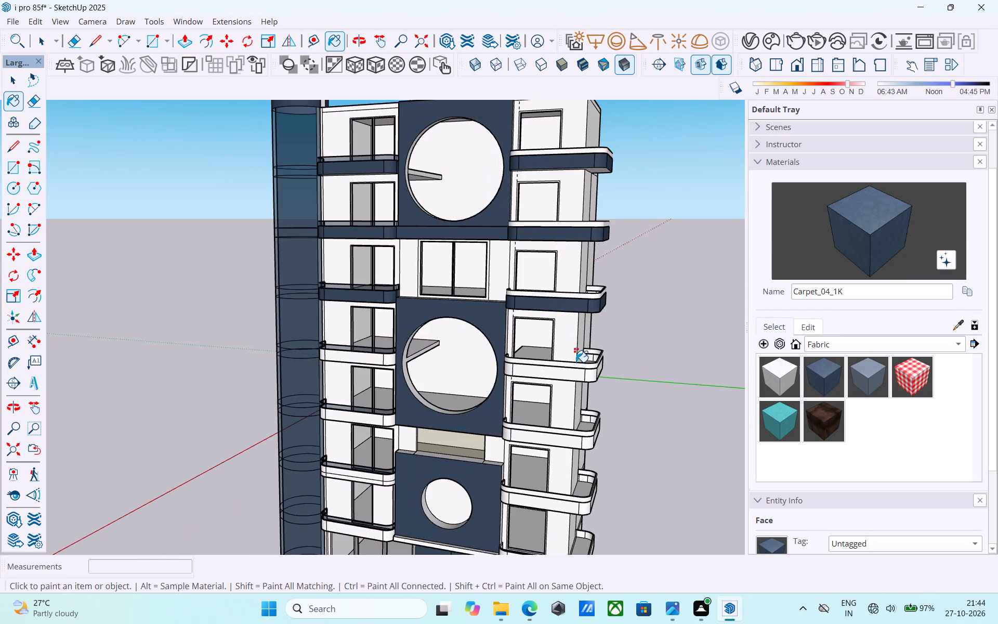
shift+middle_drag(577, 367, 561, 347)
scroll(550, 355, up, 7)
click(547, 356)
middle_drag(457, 357, 462, 359)
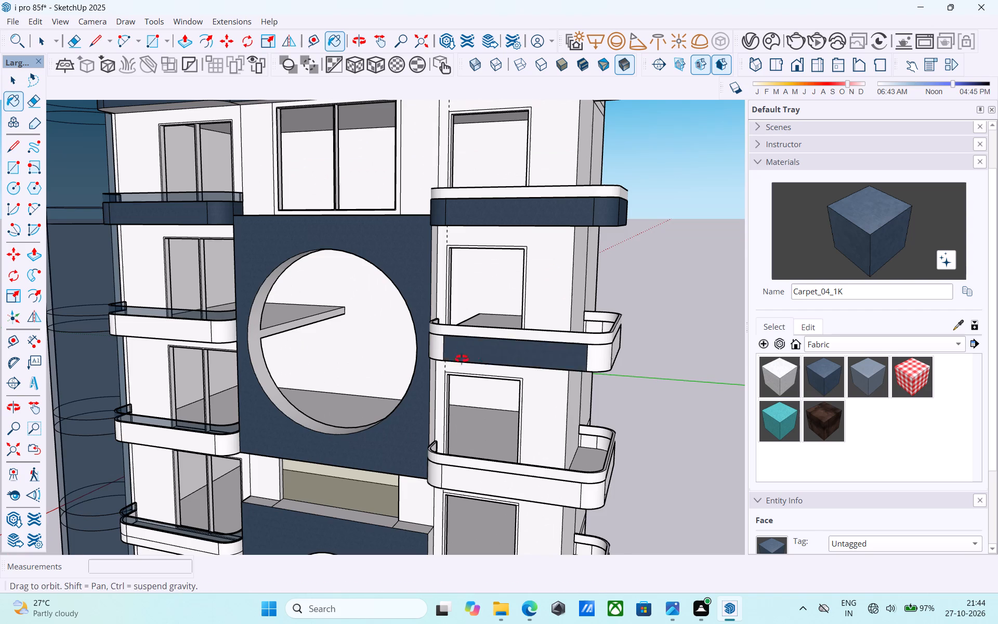
middle_drag(462, 359, 592, 344)
scroll(495, 349, up, 4)
click(470, 332)
middle_drag(559, 328, 235, 349)
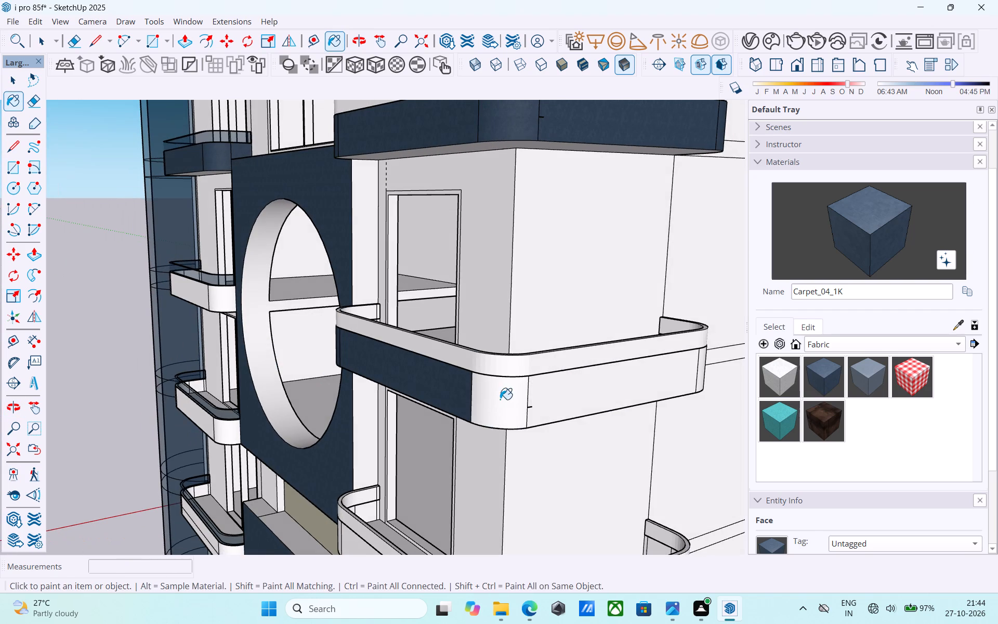
click(500, 399)
click(542, 400)
middle_drag(557, 392, 210, 381)
click(343, 405)
click(402, 405)
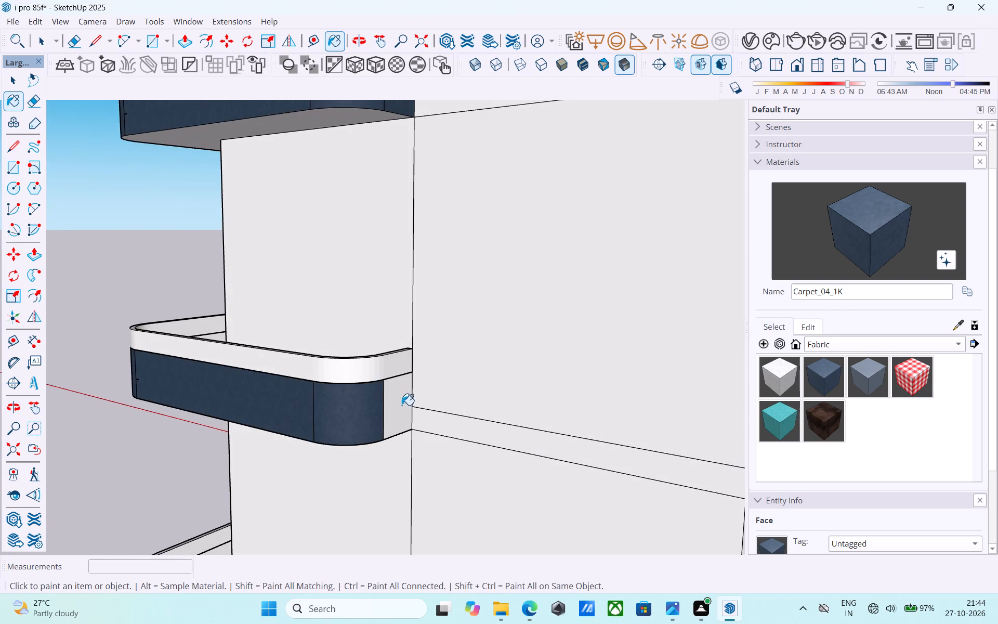
Paint the side, front, corner and end faces of the fifth wraparound balcony band from the top with Carpet_04_1K.
scroll(307, 411, down, 4)
middle_drag(289, 421, 675, 303)
scroll(669, 303, down, 2)
shift+middle_drag(664, 329, 616, 223)
scroll(574, 315, up, 3)
drag(571, 315, 564, 315)
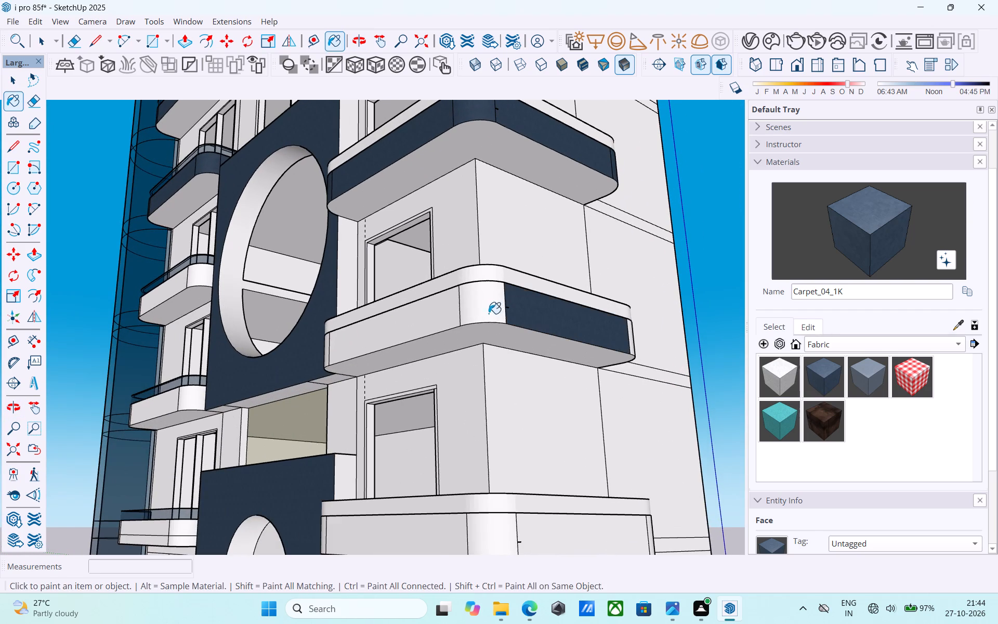
click(489, 314)
click(423, 322)
middle_drag(527, 321, 359, 356)
scroll(467, 366, up, 1)
middle_drag(408, 357, 258, 386)
scroll(282, 381, up, 1)
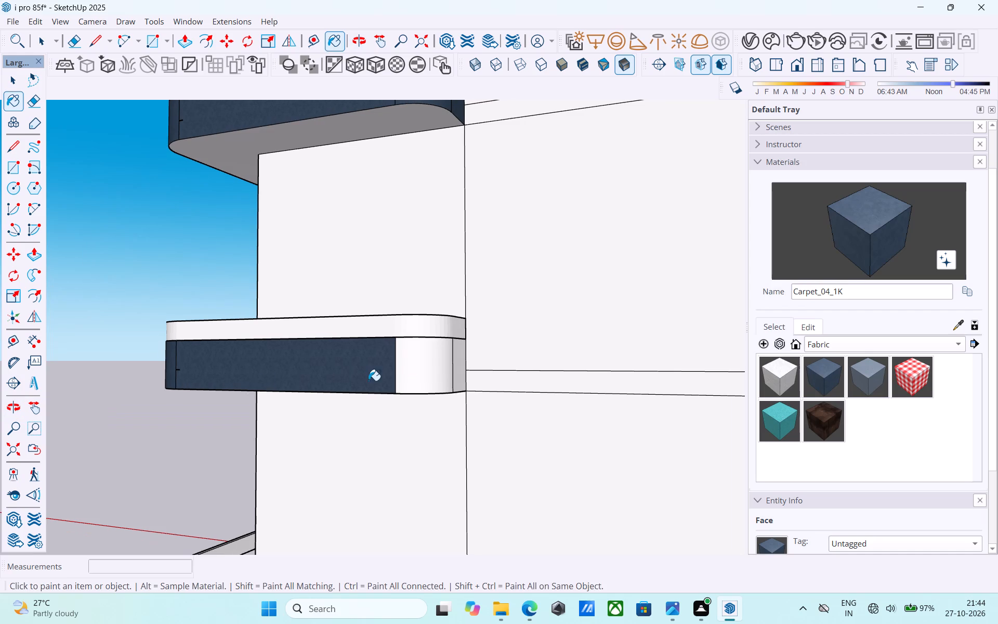
click(423, 366)
click(464, 355)
middle_drag(329, 386, 871, 376)
scroll(548, 380, down, 3)
middle_drag(515, 388, 574, 391)
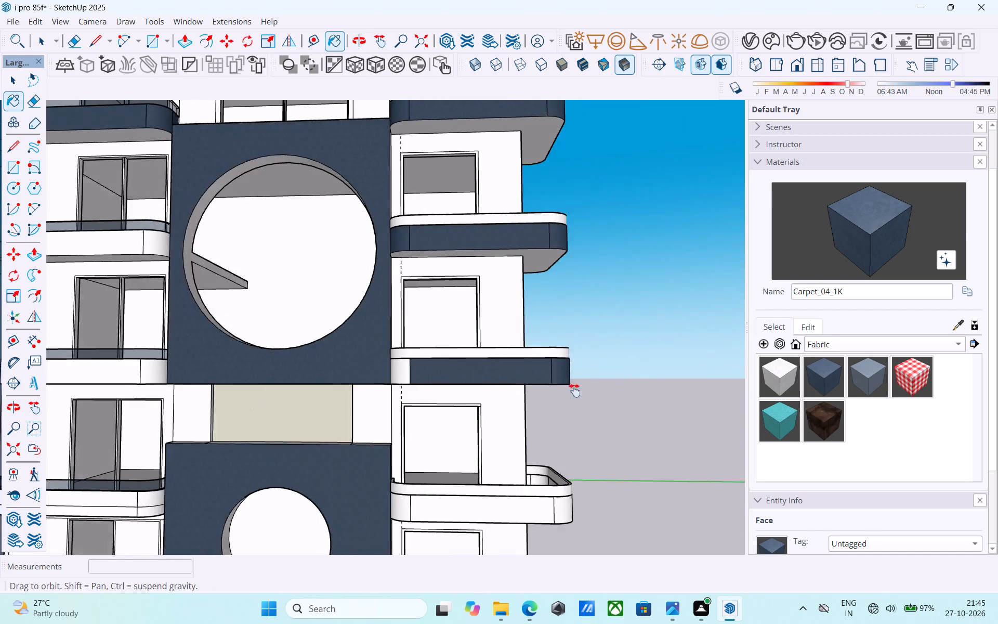
middle_drag(574, 391, 793, 389)
scroll(508, 391, up, 3)
click(486, 370)
Paint all outer faces of the sixth wraparound balcony band, beside the small circular panel, with Carpet_04_1K, leaving its upper rail white.
middle_drag(527, 384, 416, 227)
middle_drag(398, 406, 396, 389)
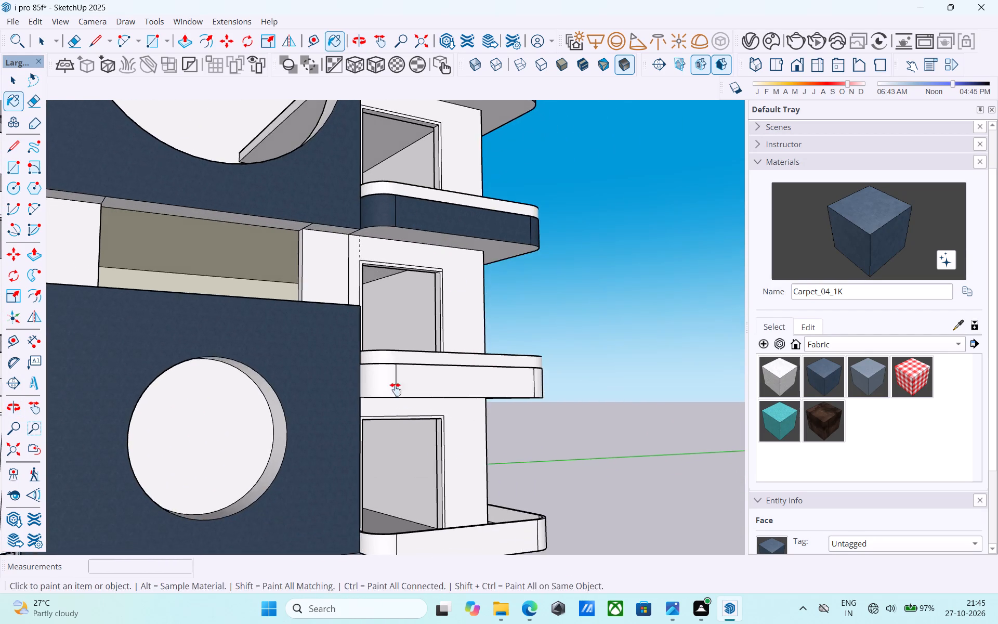
middle_drag(396, 389, 418, 315)
scroll(417, 315, up, 4)
click(396, 282)
click(455, 285)
middle_drag(514, 292, 96, 368)
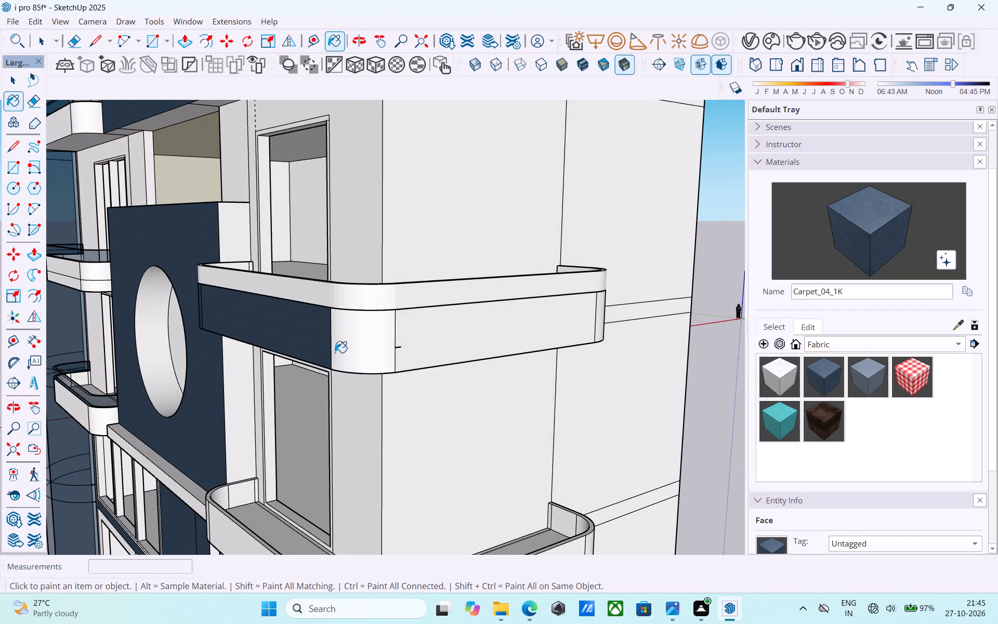
click(335, 353)
click(482, 342)
middle_drag(458, 342, 166, 358)
click(359, 348)
click(396, 334)
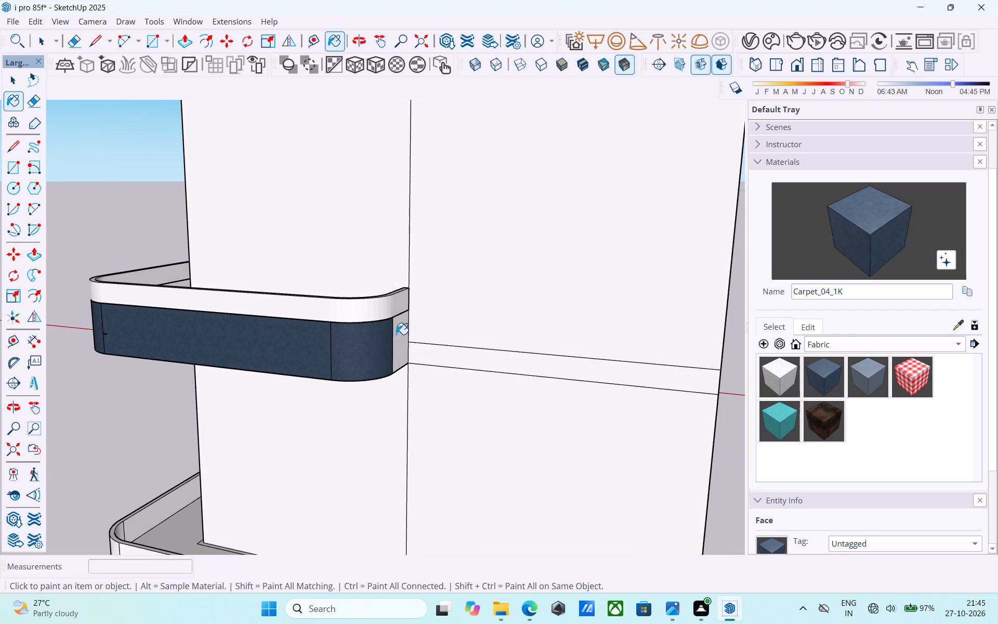
Paint the end, side, front and rounded corner faces of the lowest wraparound balcony band, above the rounded-rectangle opening, with Carpet_04_1K.
middle_drag(279, 370, 551, 326)
scroll(545, 292, down, 8)
shift+middle_drag(516, 414, 504, 336)
middle_drag(512, 361, 164, 359)
scroll(264, 383, up, 3)
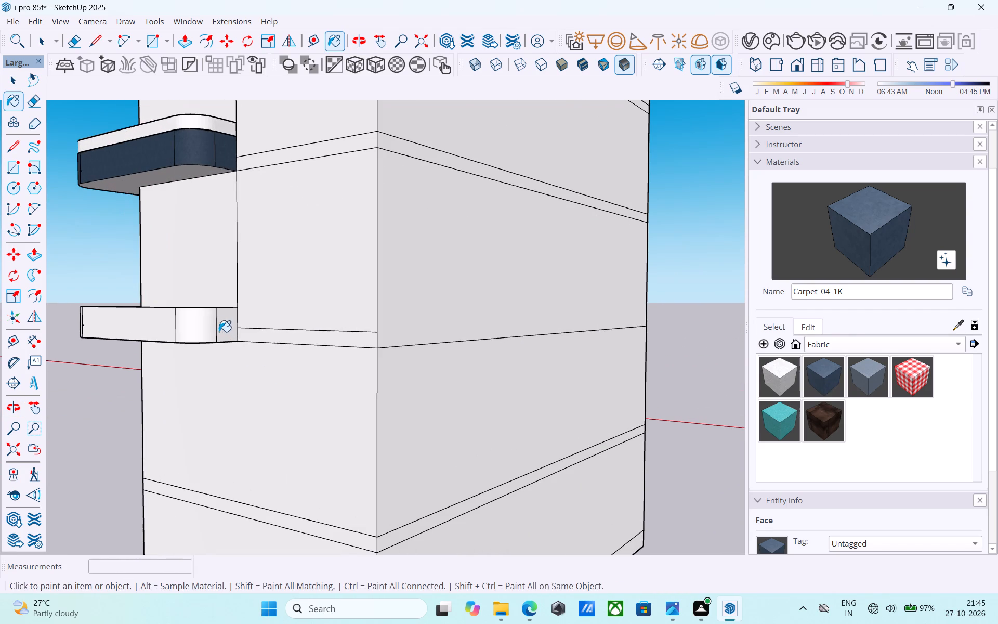
click(220, 329)
click(208, 329)
middle_drag(216, 332, 481, 374)
click(474, 372)
middle_drag(415, 389, 574, 349)
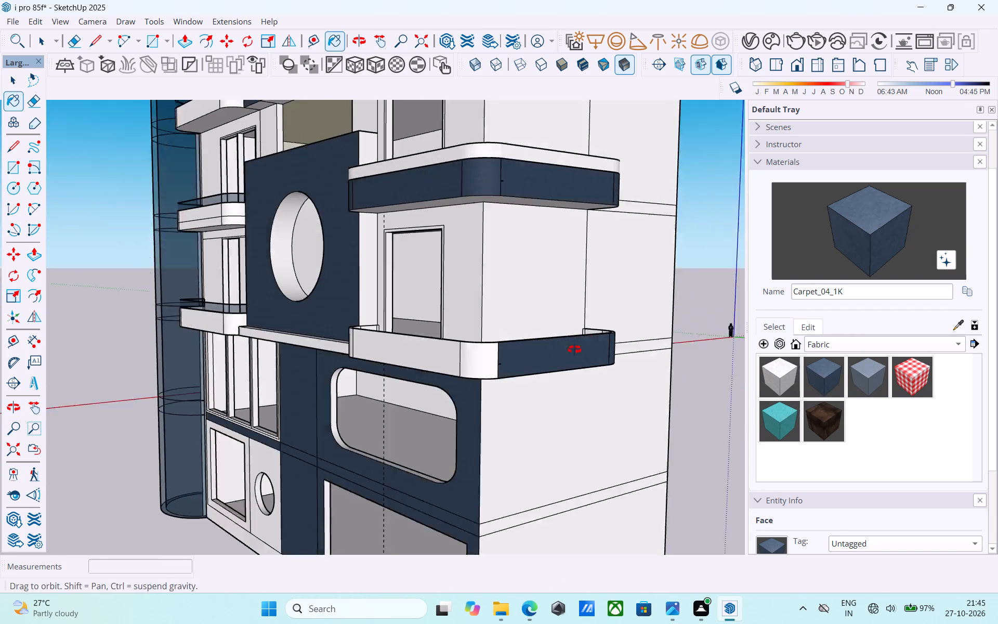
middle_drag(574, 349, 575, 349)
scroll(572, 352, up, 3)
click(514, 348)
click(446, 347)
middle_drag(443, 345, 907, 344)
scroll(624, 331, up, 3)
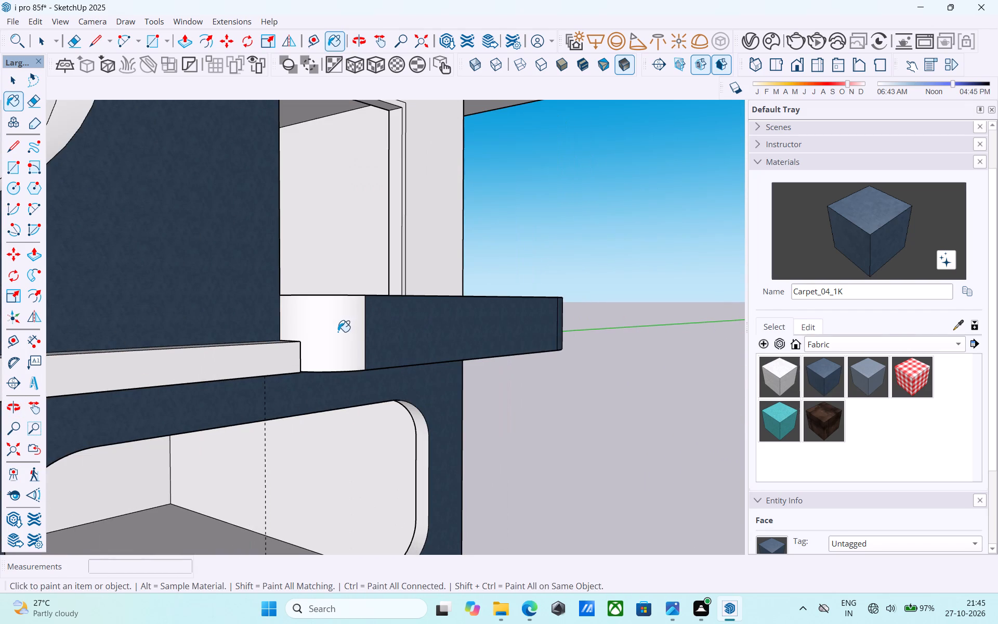
click(338, 332)
Paint the front, rounded corner and end faces of the lowest balcony band on the cylinder side with Carpet_04_1K.
scroll(424, 293, down, 13)
middle_drag(428, 317, 415, 484)
scroll(445, 422, down, 2)
middle_drag(447, 422, 434, 385)
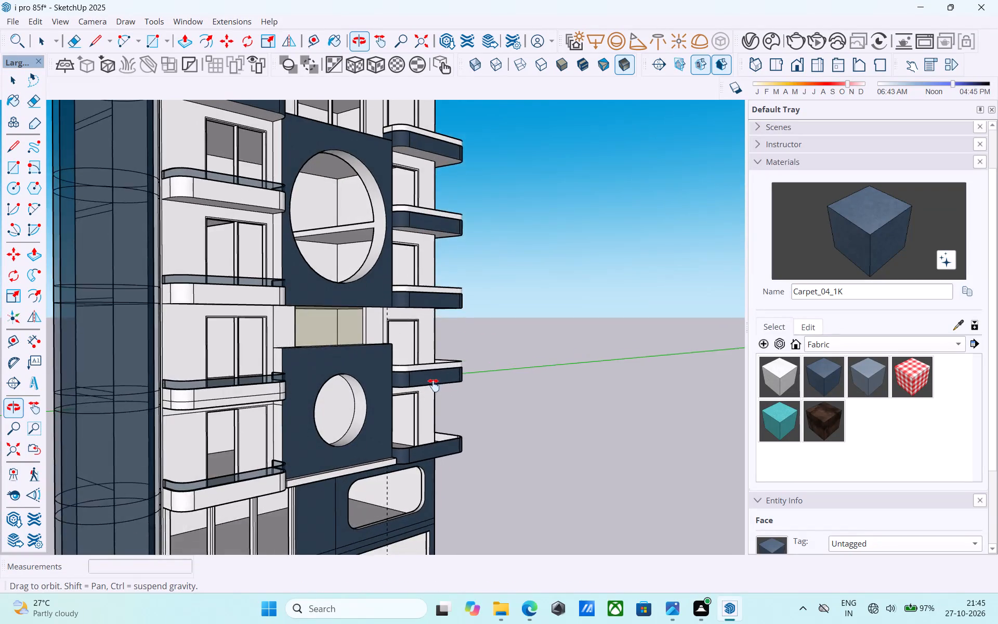
middle_drag(434, 385, 362, 314)
scroll(366, 318, down, 1)
shift+middle_drag(366, 318, 488, 266)
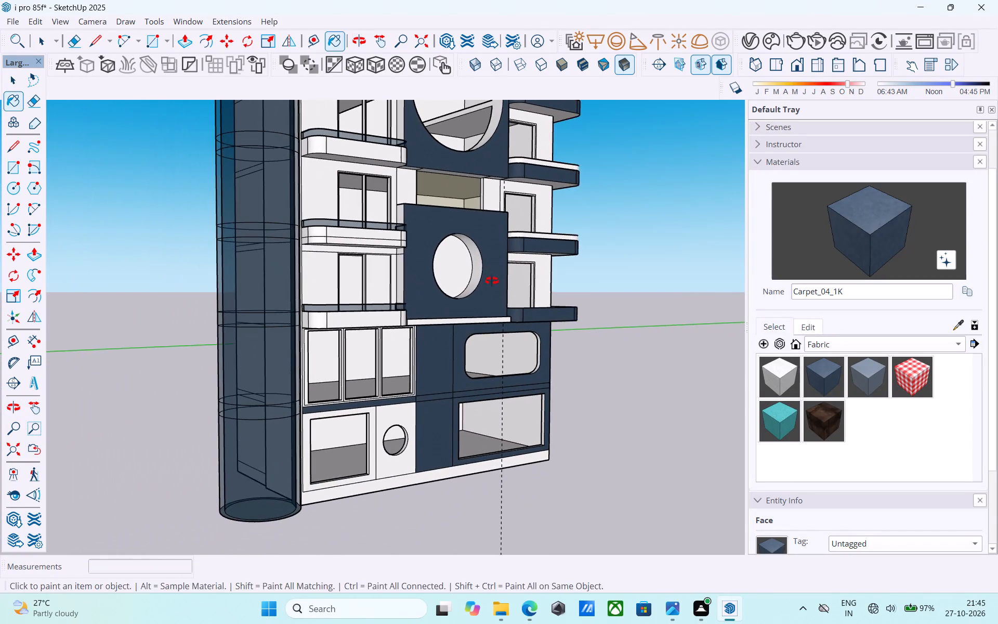
middle_drag(492, 281, 170, 322)
scroll(203, 327, up, 5)
middle_drag(451, 349, 333, 369)
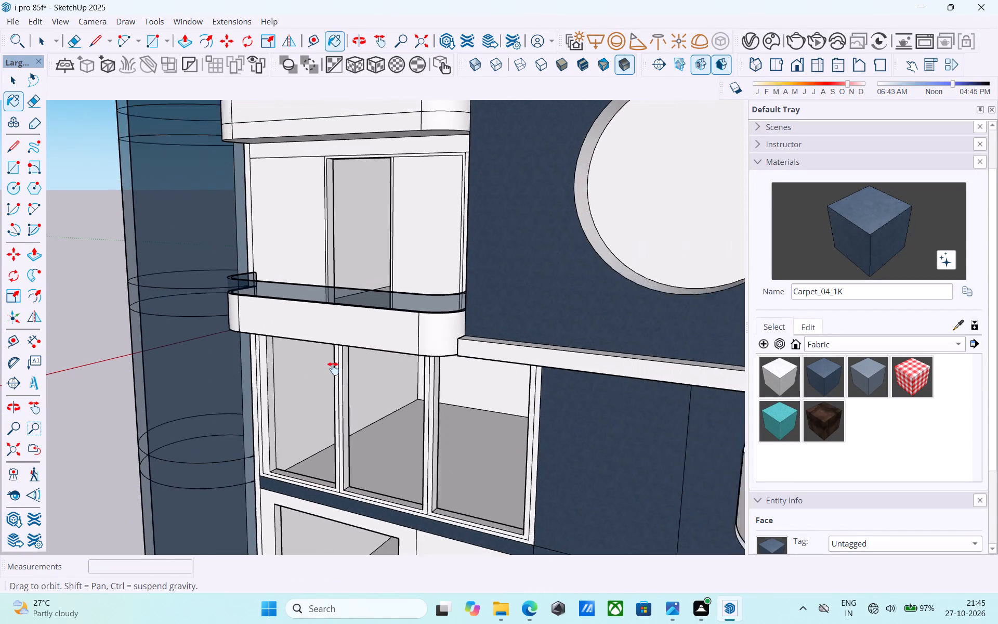
middle_drag(333, 369, 325, 371)
click(350, 361)
click(283, 362)
middle_drag(285, 361, 759, 360)
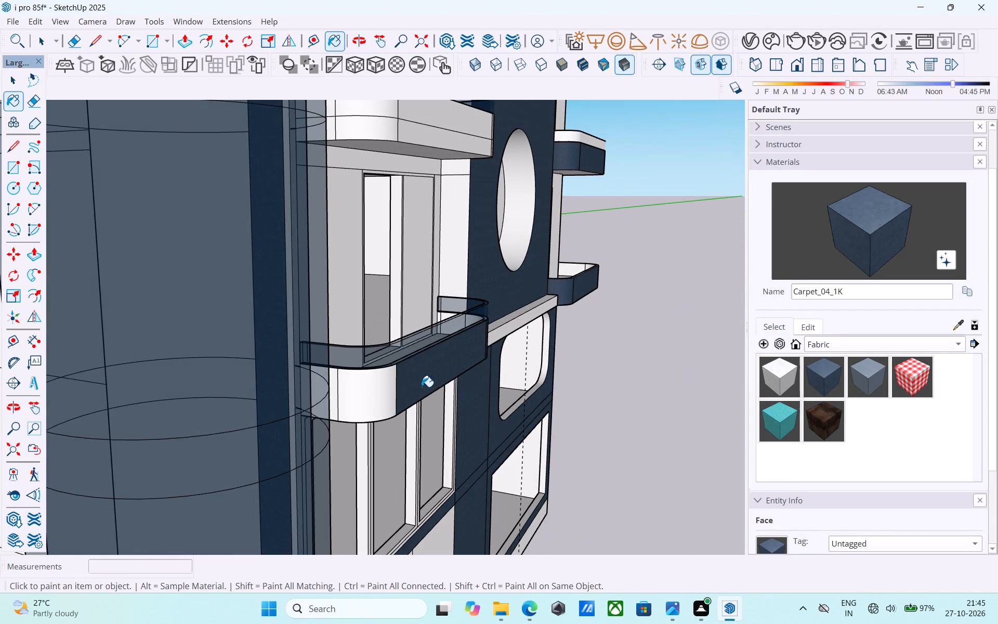
click(376, 395)
middle_drag(322, 404, 299, 408)
scroll(299, 408, up, 3)
click(325, 384)
Paint the end, front and rounded corner faces of the second-lowest balcony band on the cylinder side with Carpet_04_1K.
scroll(378, 313, down, 3)
shift+middle_drag(336, 447, 336, 455)
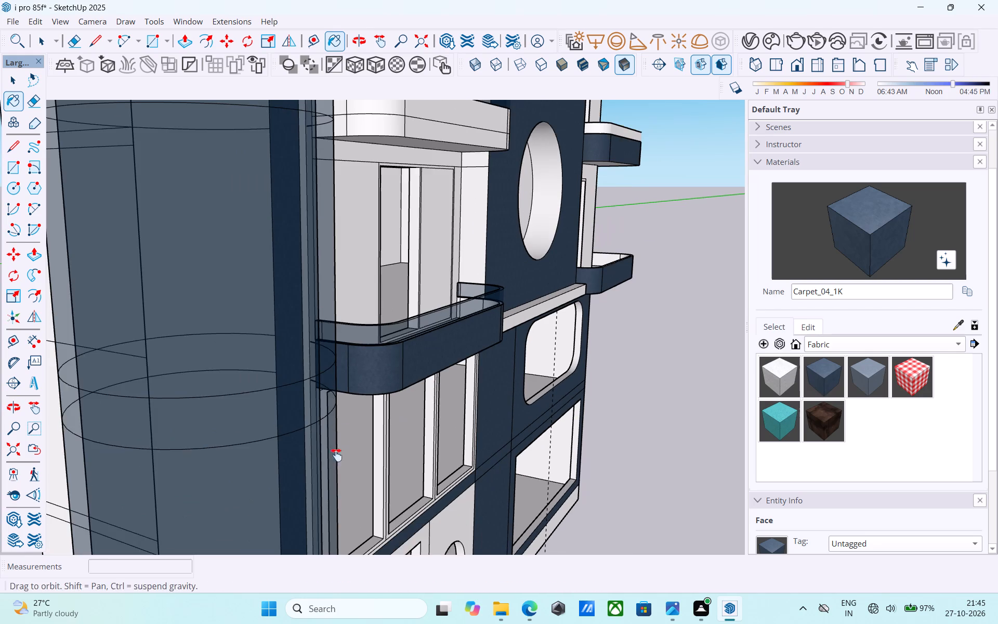
shift+middle_drag(336, 455, 338, 495)
shift+middle_drag(414, 295, 331, 441)
scroll(200, 383, up, 6)
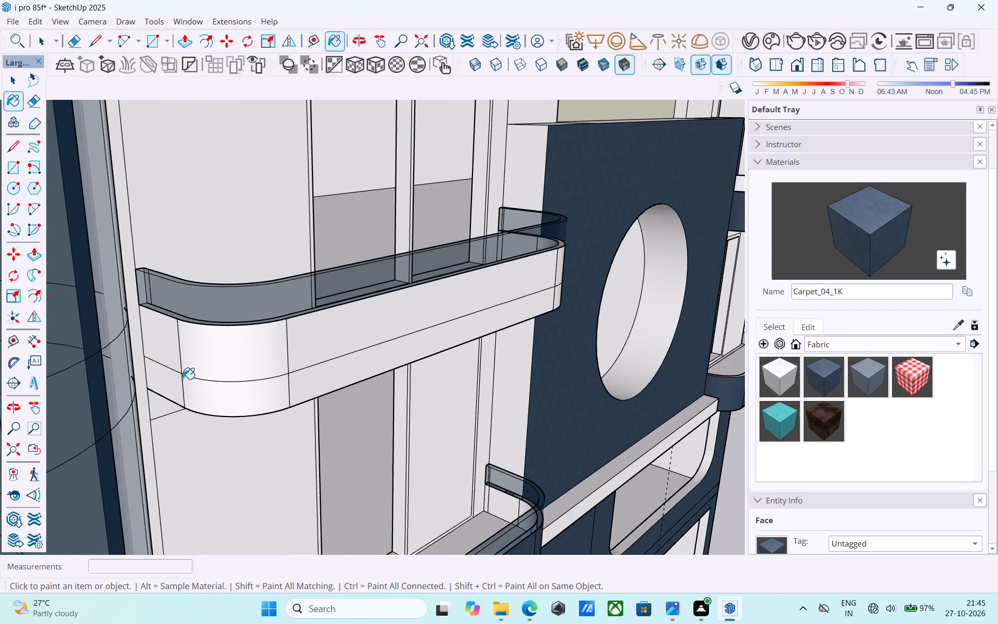
click(179, 382)
click(166, 352)
click(239, 359)
click(246, 391)
click(348, 336)
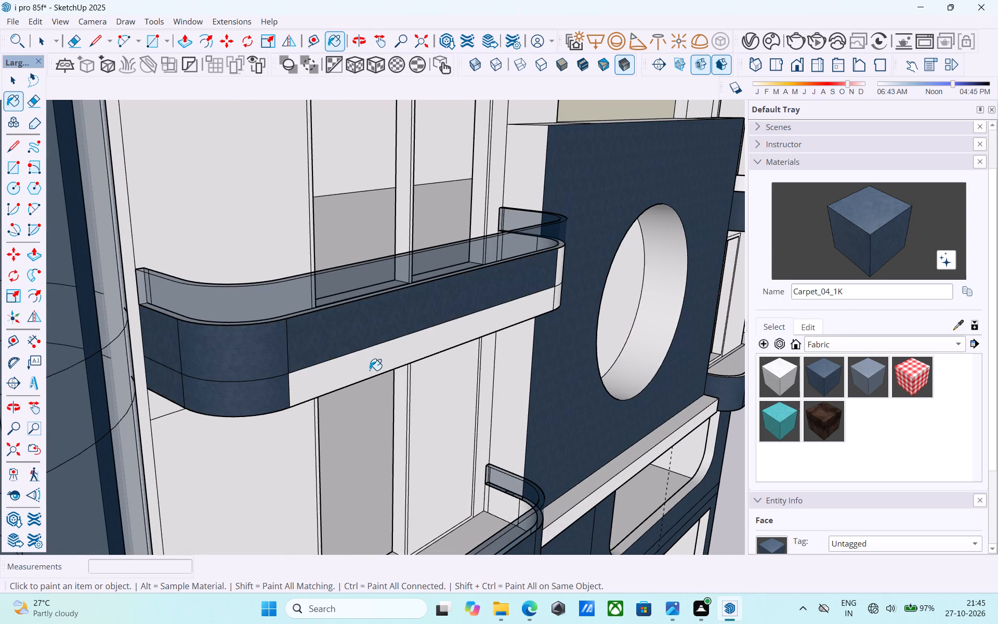
click(370, 370)
middle_drag(447, 324, 79, 365)
click(444, 361)
click(465, 383)
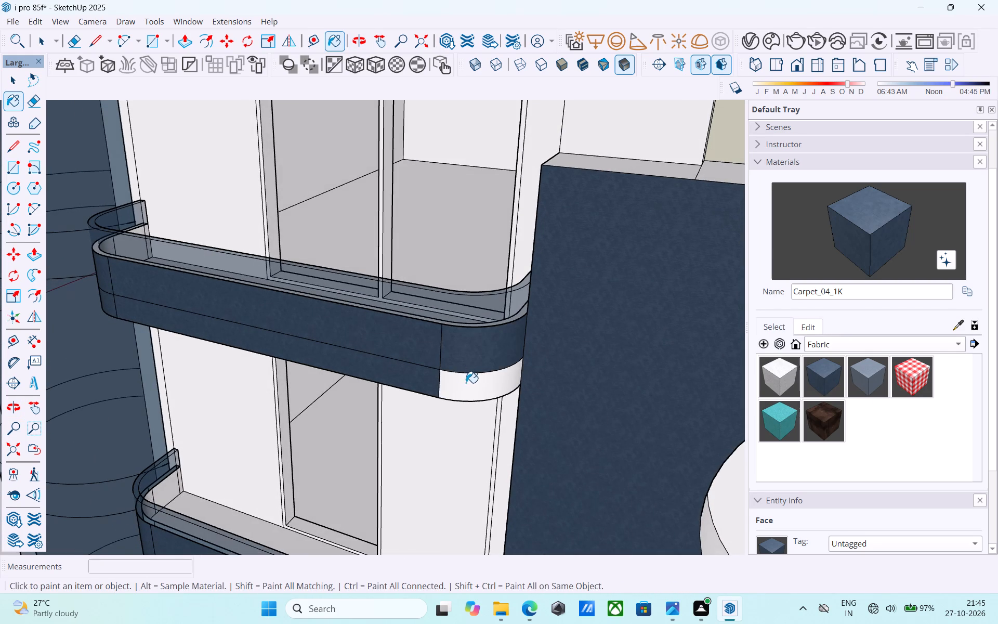
Paint the front, both rounded corners and the end face of the third balcony band from the bottom, cylinder side, with Carpet_04_1K.
scroll(451, 369, down, 16)
shift+middle_drag(537, 382, 506, 381)
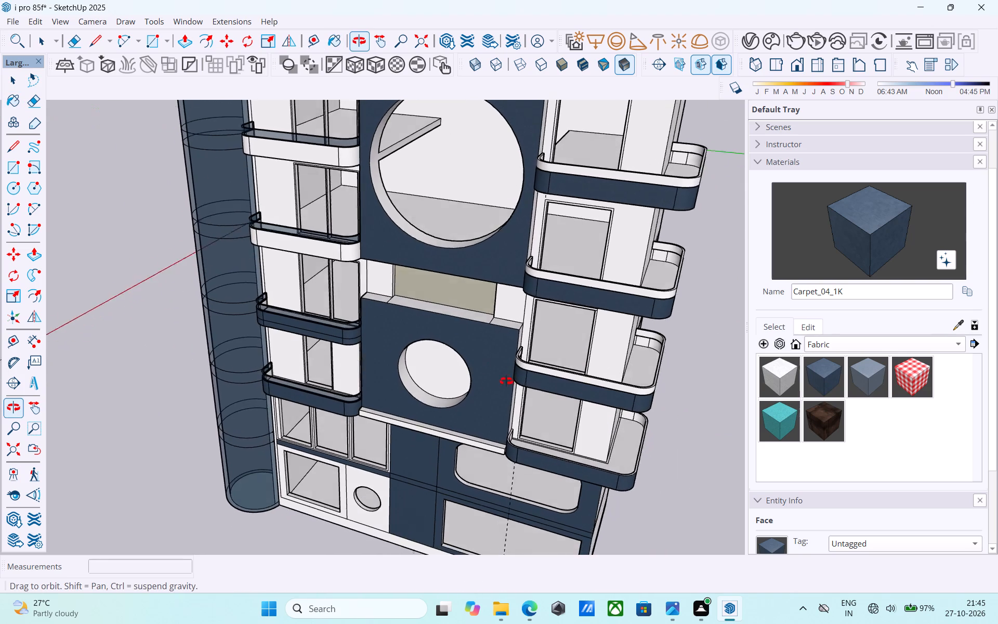
shift+middle_drag(506, 381, 508, 385)
scroll(385, 320, up, 8)
scroll(401, 316, down, 3)
middle_drag(402, 316, 396, 340)
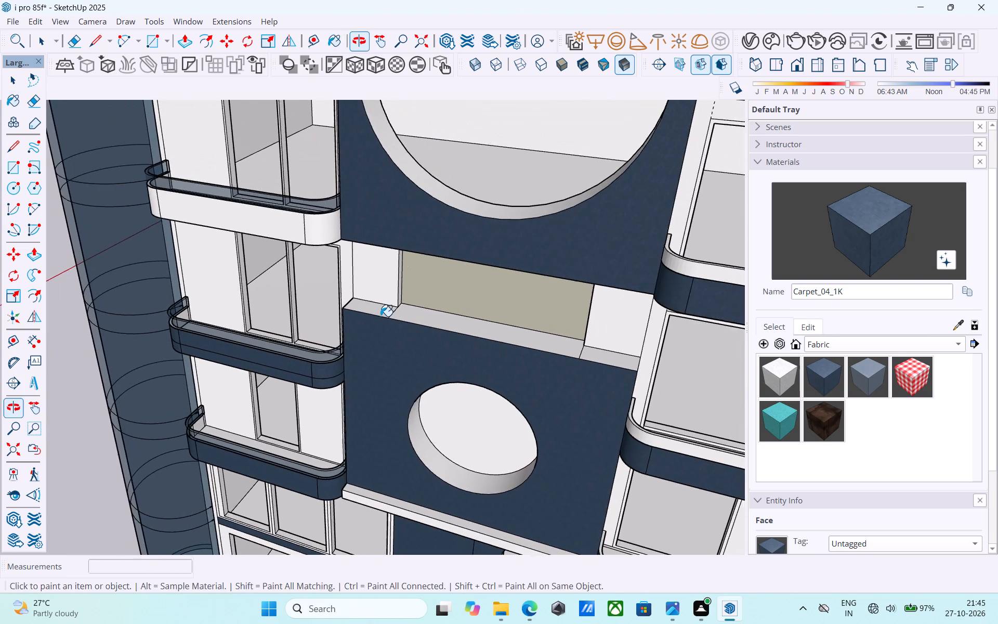
scroll(380, 316, down, 4)
middle_drag(380, 316, 426, 401)
scroll(380, 347, up, 4)
click(382, 350)
click(355, 344)
middle_drag(352, 343, 533, 327)
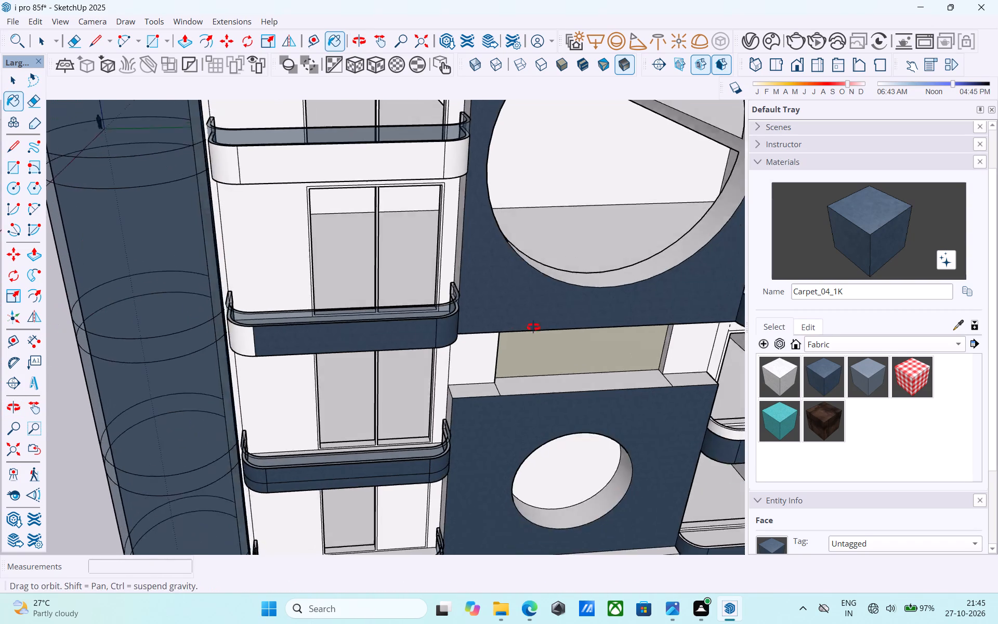
middle_drag(533, 327, 547, 324)
click(268, 346)
middle_drag(265, 346, 308, 329)
scroll(286, 332, up, 9)
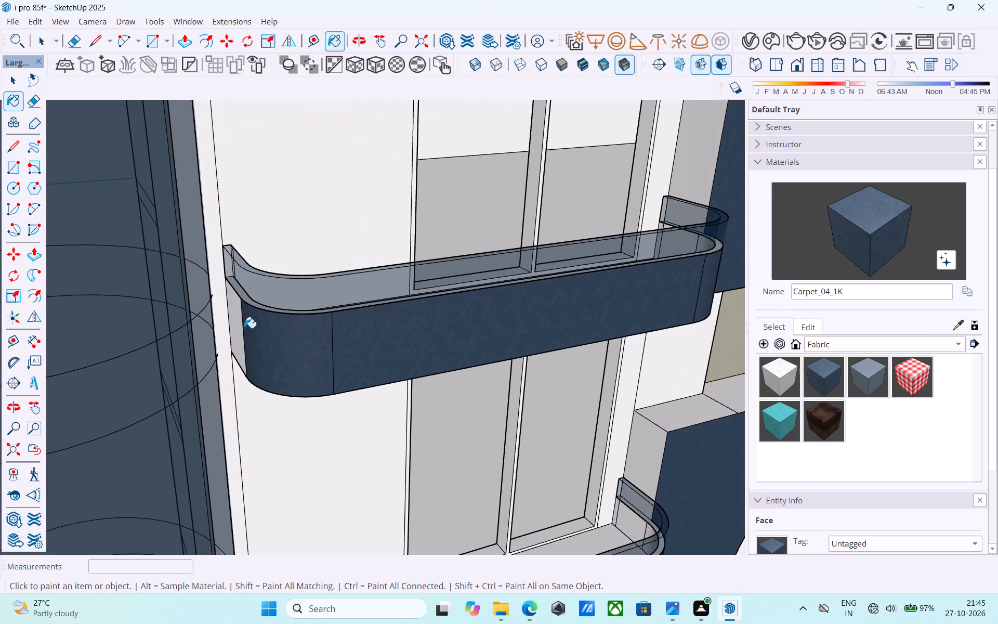
click(241, 325)
Paint the end, front and rounded corner faces of the fourth balcony band from the bottom, cylinder side, with Carpet_04_1K.
scroll(241, 321, down, 6)
shift+middle_drag(292, 327, 342, 493)
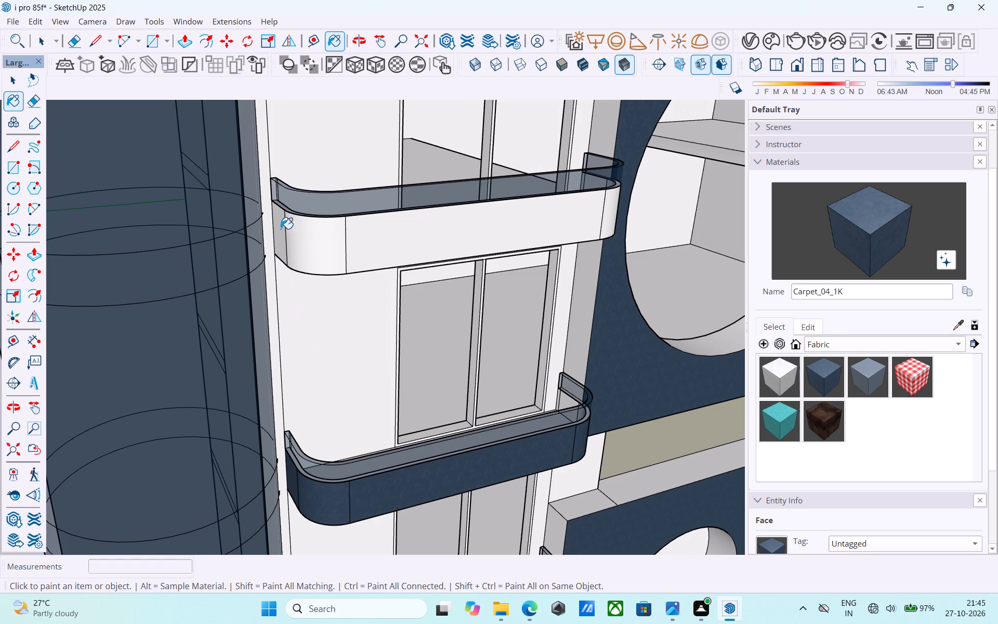
click(280, 229)
click(321, 246)
click(393, 243)
middle_drag(406, 240, 104, 253)
click(510, 269)
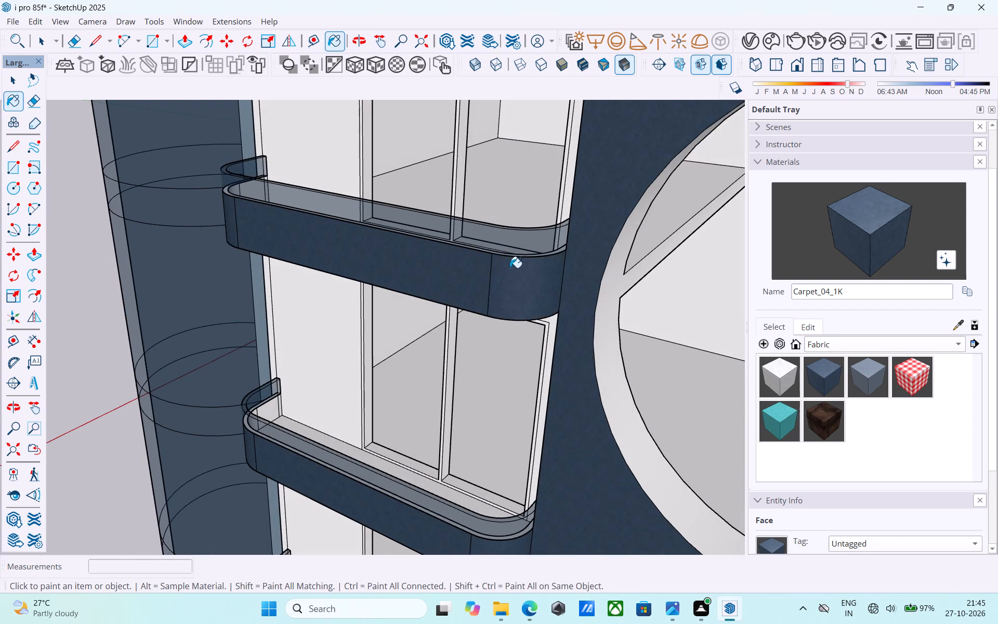
Examine the tower's front from several angles to check that every balcony band is painted on both sides.
scroll(507, 264, down, 7)
middle_drag(496, 267, 732, 448)
shift+middle_drag(631, 282, 438, 274)
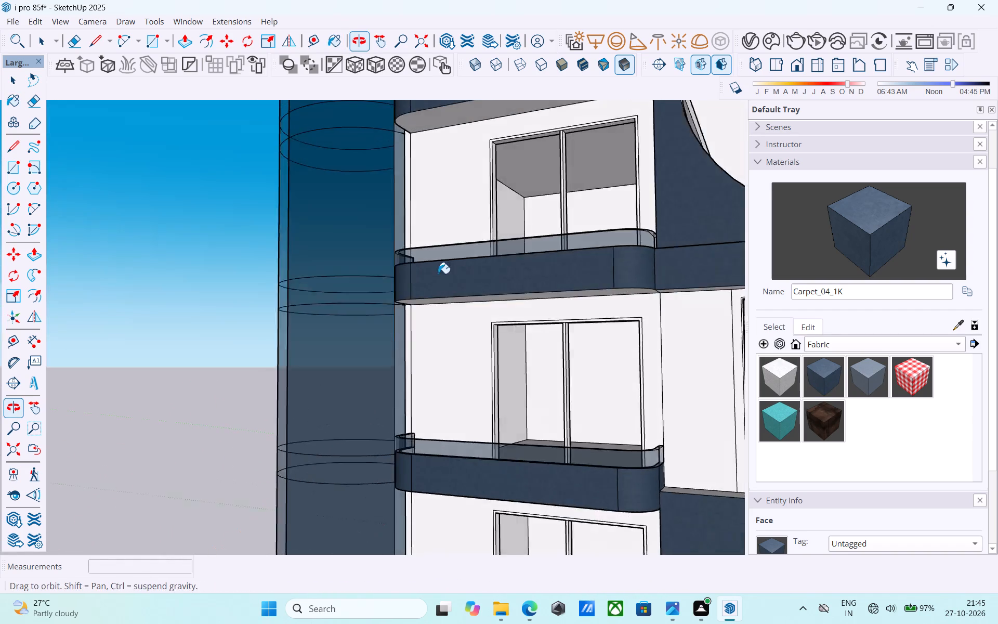
shift+middle_drag(438, 274, 495, 289)
scroll(334, 236, down, 13)
scroll(362, 279, down, 4)
middle_drag(364, 280, 546, 335)
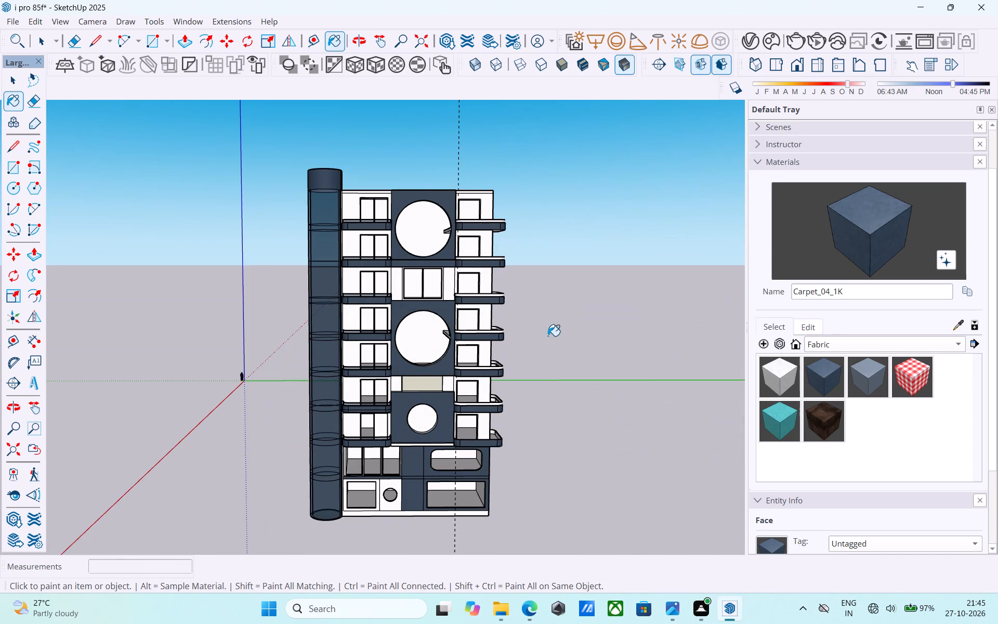
middle_drag(546, 340, 518, 283)
scroll(507, 281, down, 5)
middle_drag(584, 313, 390, 340)
scroll(415, 331, up, 5)
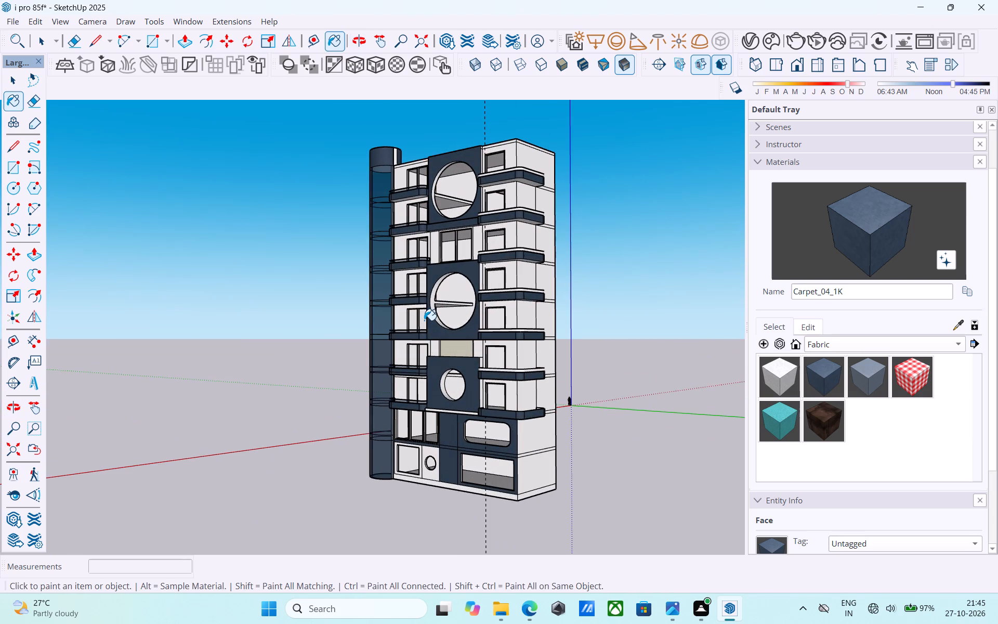
scroll(426, 319, up, 3)
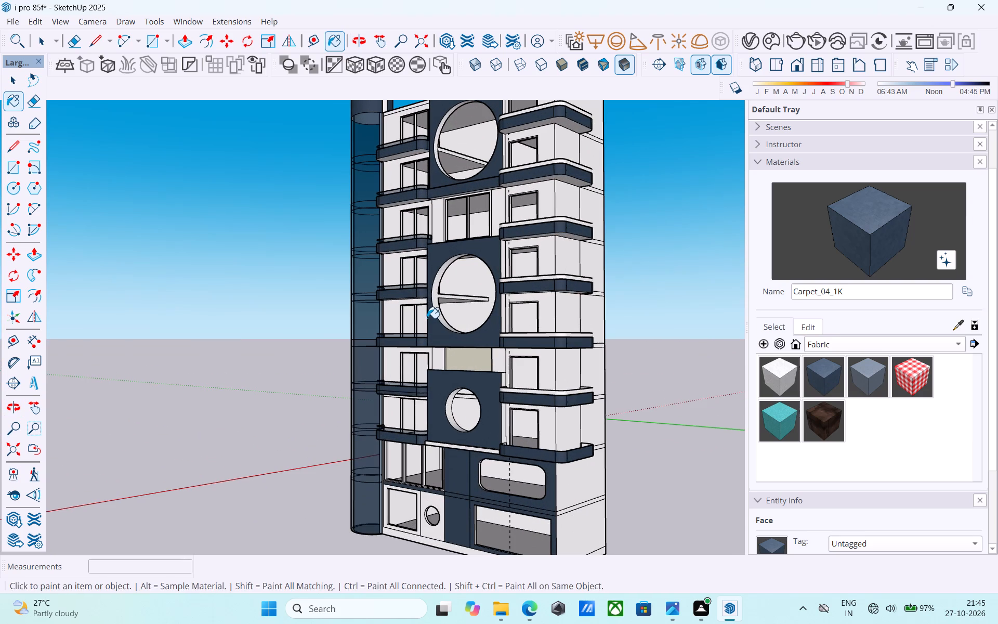
Save the model.
key(space)
key(ctrl+s)
key(space)
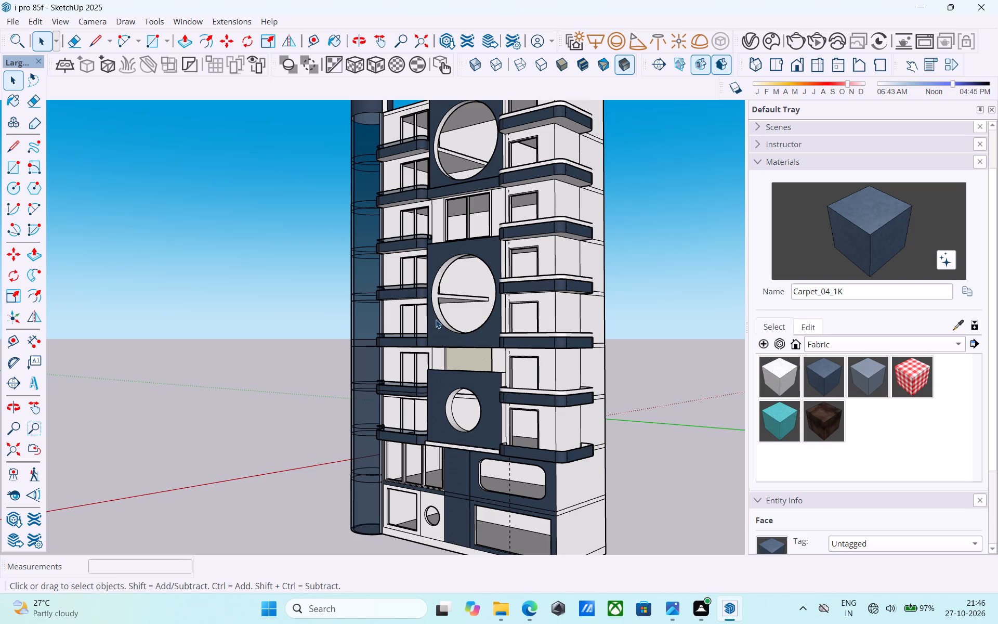
Copy the upper rail group of the second-lowest wraparound balcony 12' 6" straight down onto the lowest wraparound balcony.
scroll(436, 319, down, 4)
middle_drag(436, 319, 527, 399)
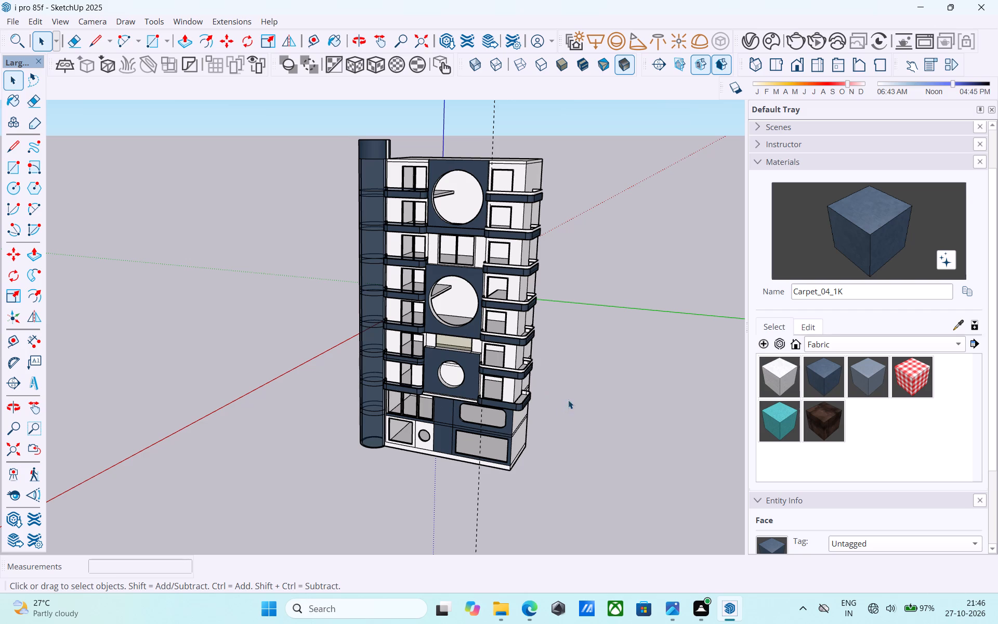
scroll(576, 394, down, 6)
middle_drag(576, 394, 586, 344)
scroll(520, 354, up, 10)
scroll(576, 427, down, 5)
middle_drag(574, 427, 540, 472)
scroll(519, 412, up, 12)
click(560, 410)
middle_drag(567, 412, 484, 416)
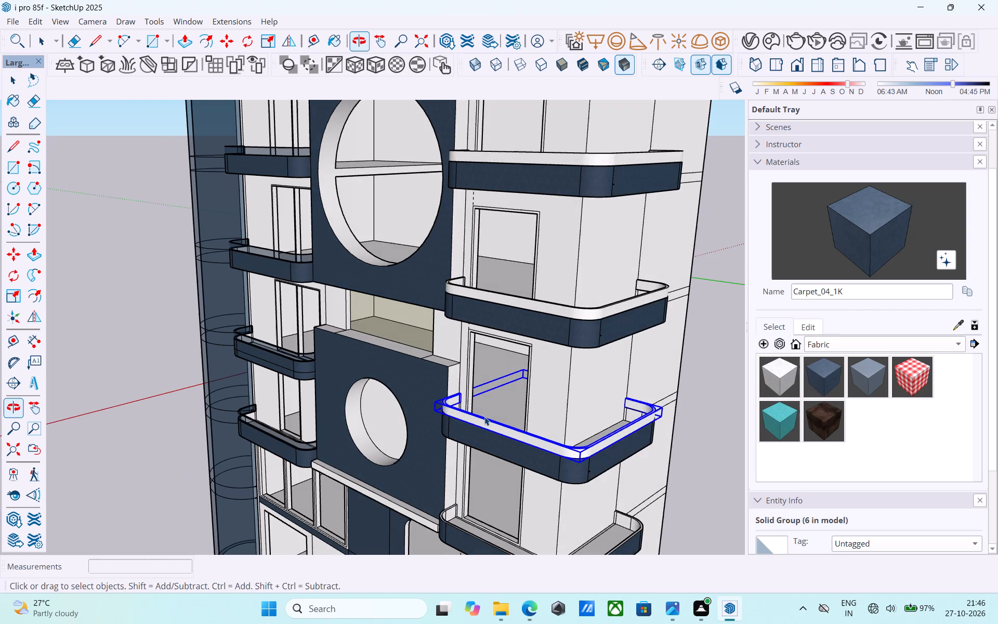
key(m)
scroll(596, 409, up, 8)
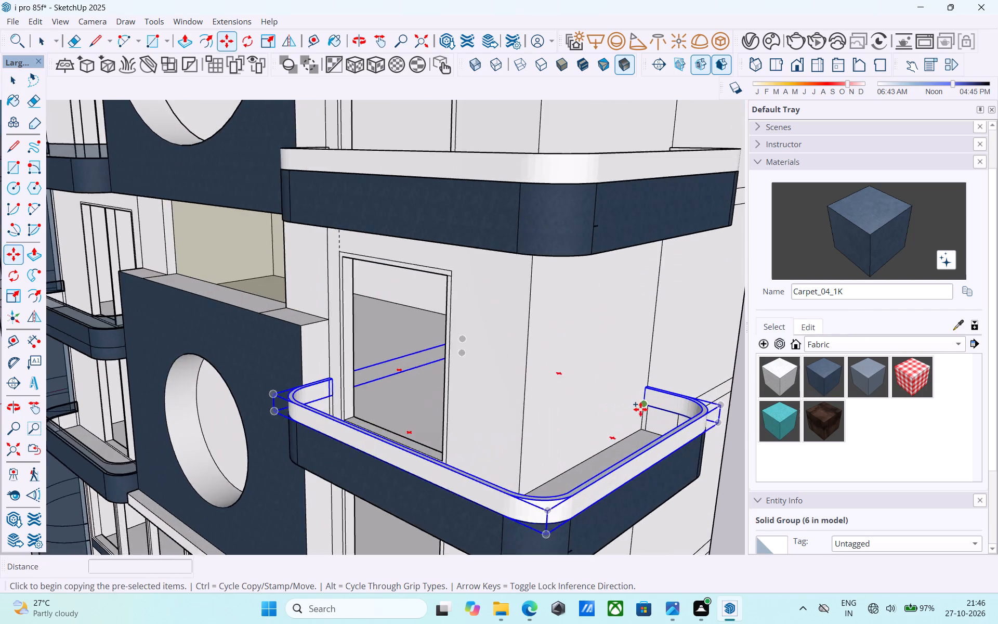
scroll(640, 409, up, 9)
click(639, 452)
scroll(633, 290, down, 5)
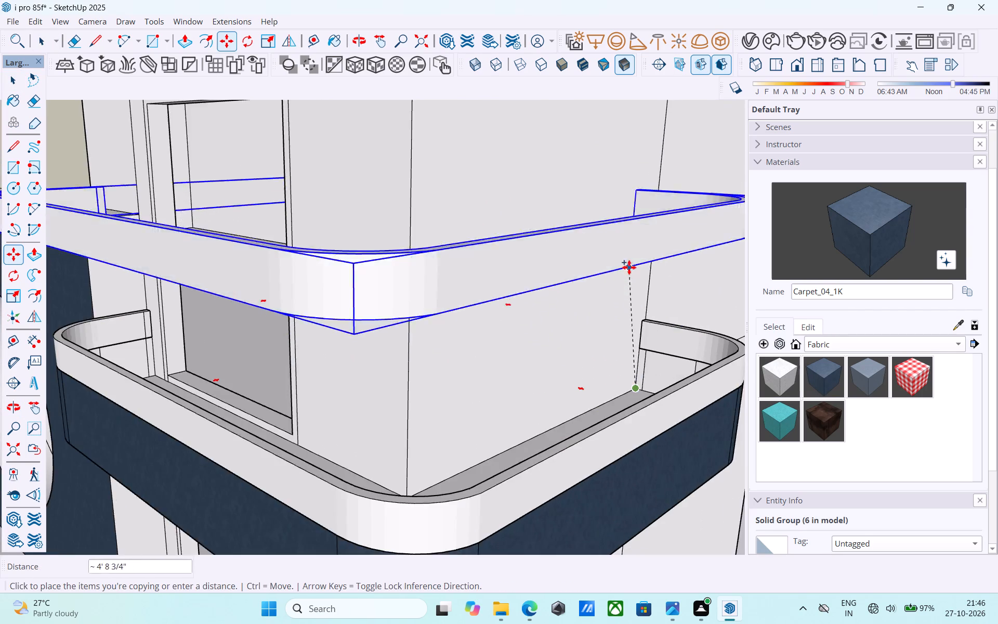
scroll(629, 267, down, 4)
shift+middle_drag(640, 426, 652, 212)
scroll(634, 434, up, 11)
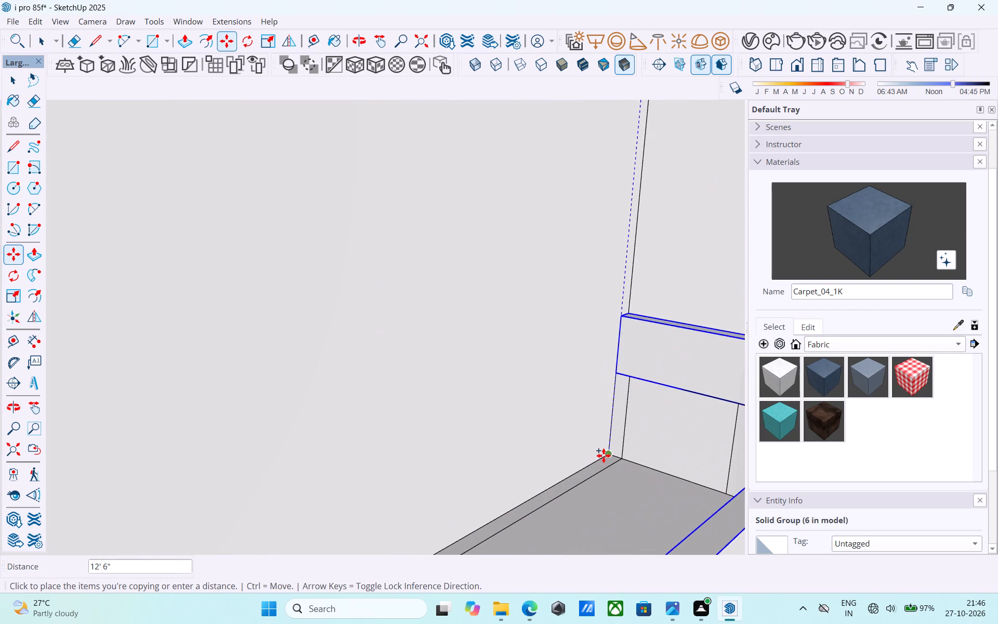
click(603, 456)
scroll(607, 446, down, 20)
scroll(607, 446, down, 4)
key(space)
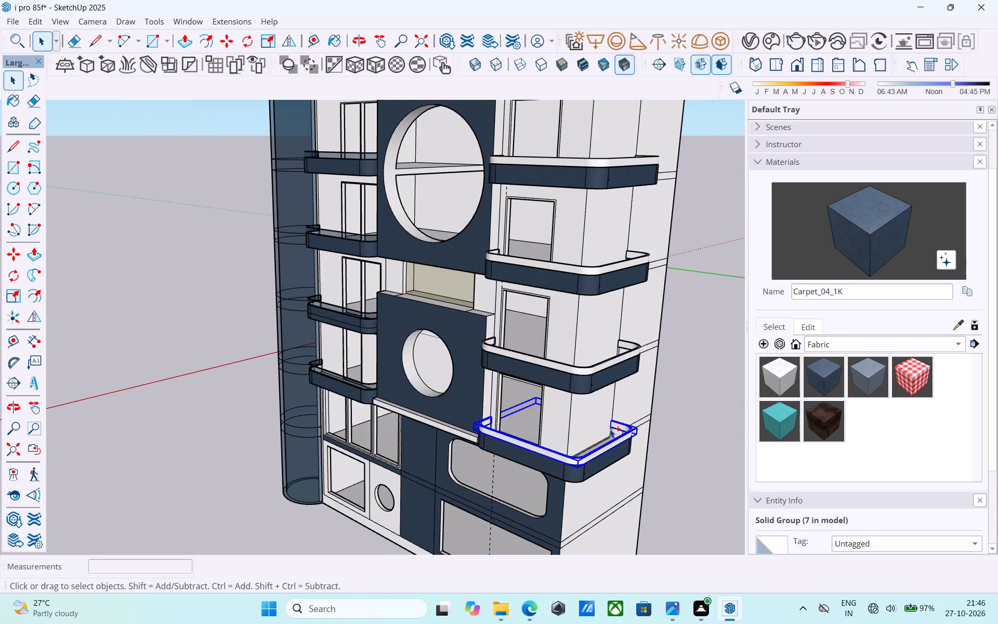
Save the model with the copied rail and clear the selection.
key(ctrl+s)
scroll(610, 428, down, 6)
key(space)
click(739, 422)
middle_drag(564, 424, 607, 406)
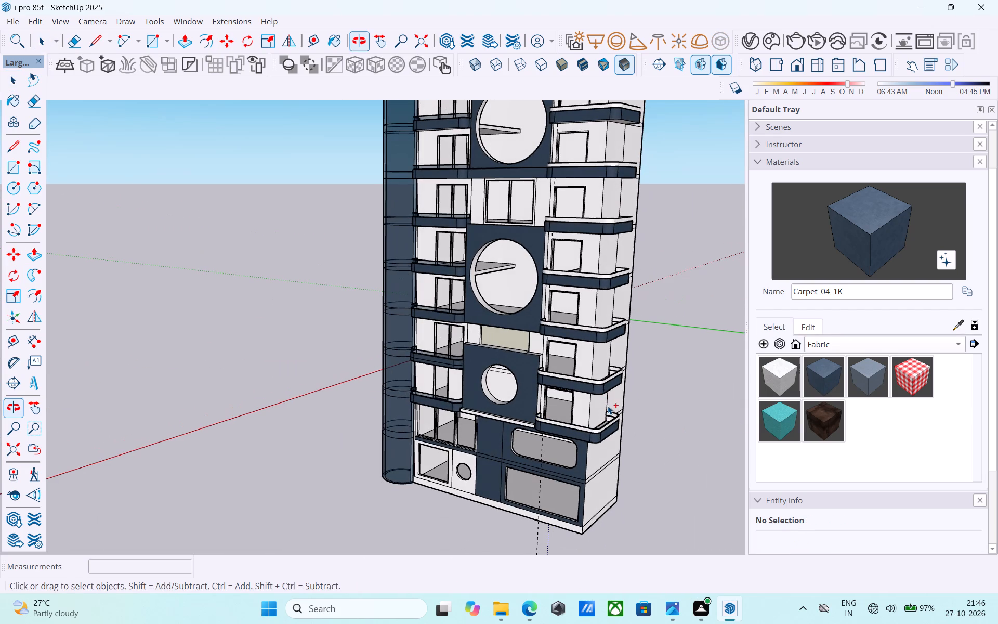
key(ctrl+s)
scroll(606, 405, down, 2)
shift+middle_drag(605, 404, 605, 442)
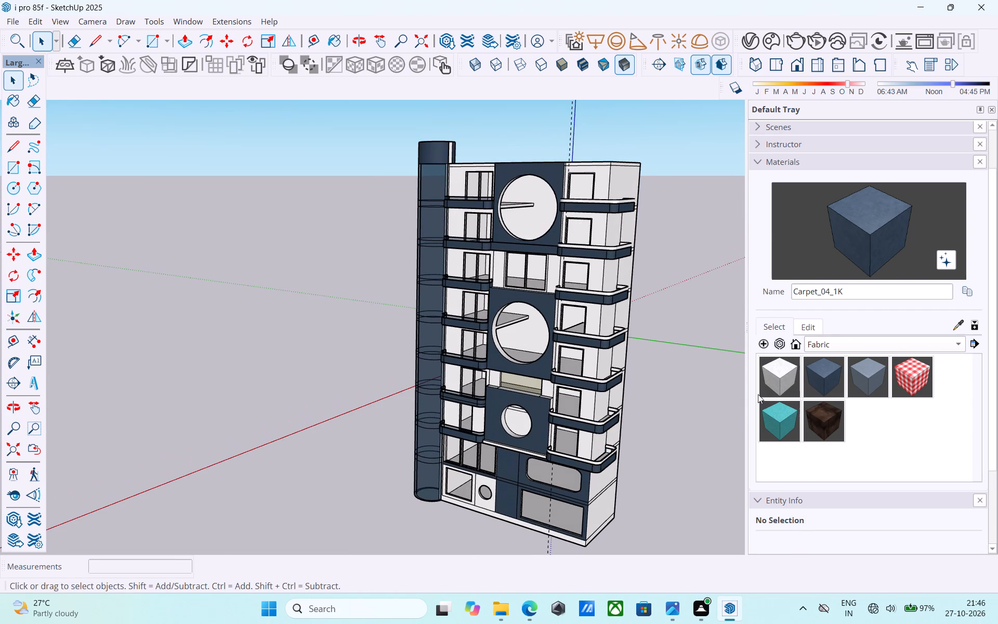
Paint the white upper rails of the top two wraparound balconies with Glass_Basic_01 from the Glass collection.
click(833, 343)
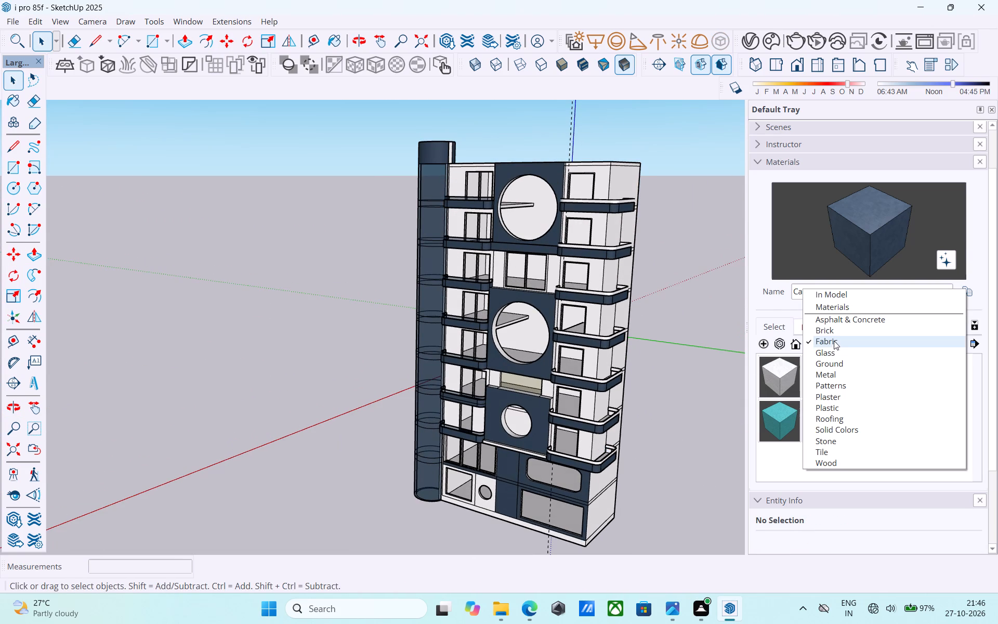
click(833, 350)
click(787, 372)
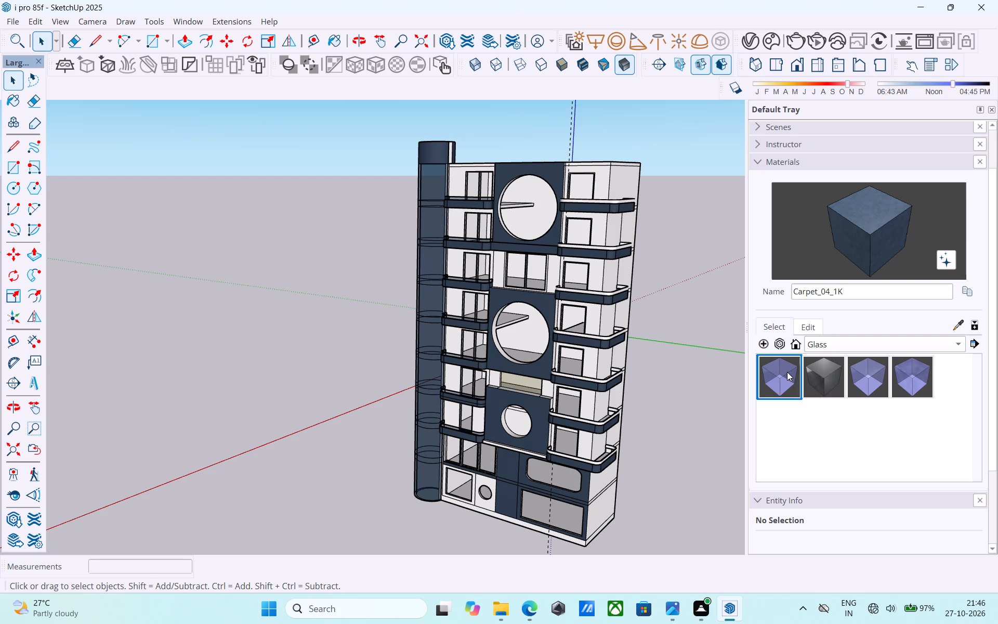
scroll(603, 205, up, 11)
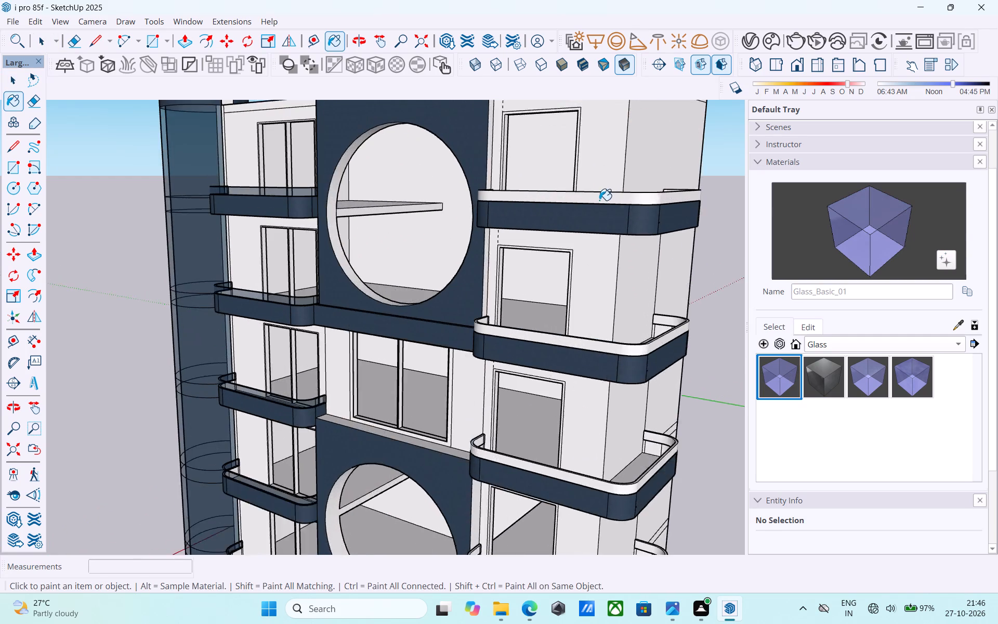
scroll(599, 200, up, 3)
click(599, 200)
scroll(596, 194, down, 5)
shift+middle_drag(609, 271, 585, 210)
scroll(596, 257, up, 5)
click(596, 251)
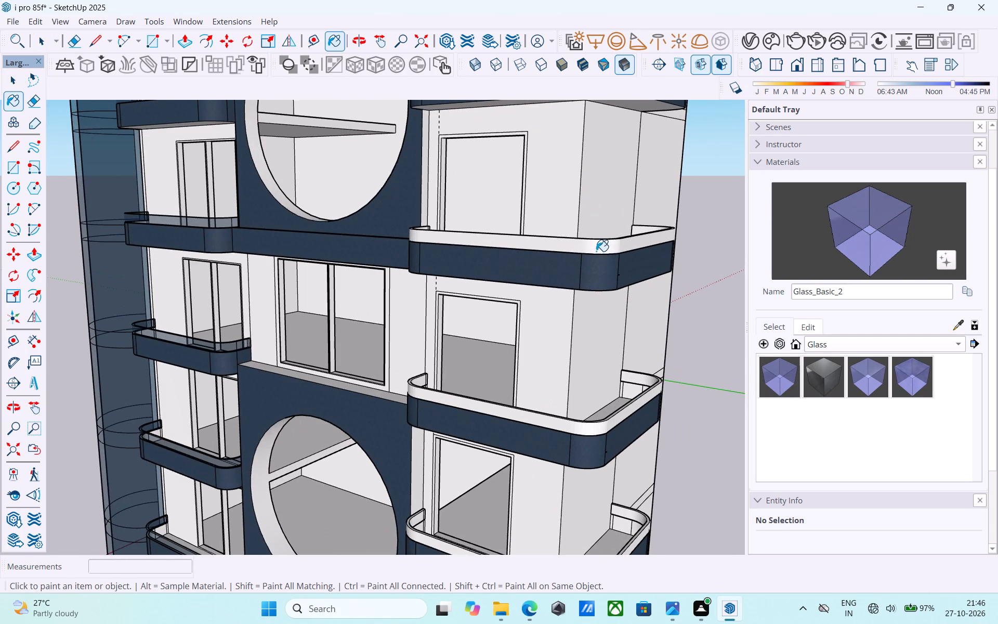
Paint the upper rails of the third, fourth and fifth wraparound balconies from the top with the same glass material.
scroll(615, 314, up, 1)
shift+middle_drag(615, 315, 574, 176)
scroll(565, 235, up, 1)
click(553, 276)
shift+middle_drag(551, 277, 549, 137)
click(547, 358)
shift+middle_drag(545, 360, 568, 119)
click(565, 330)
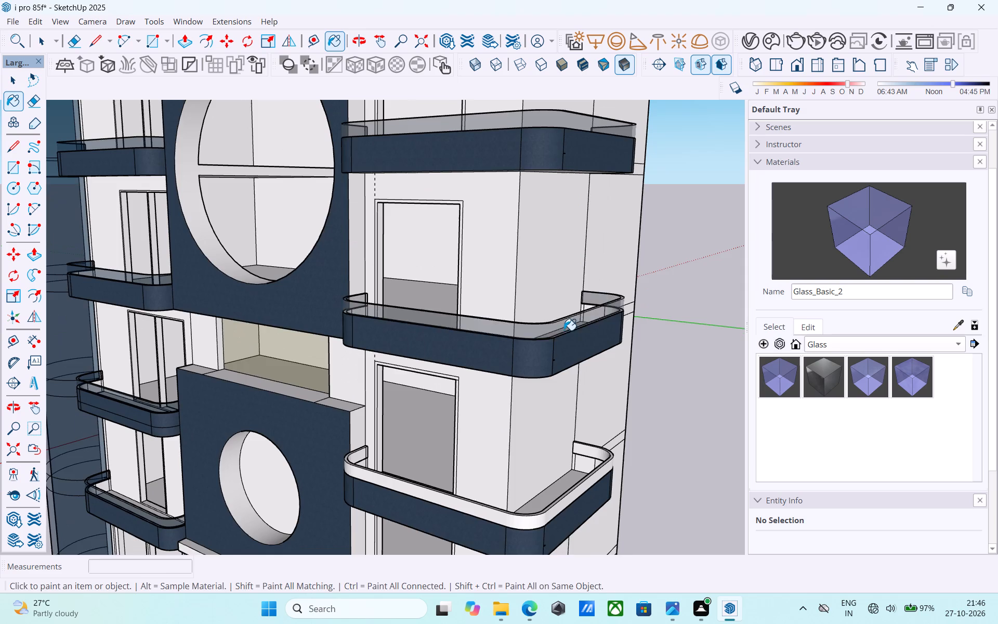
Paint the upper rails of the two lowest wraparound balconies with the same glass material.
shift+middle_drag(567, 343, 588, 103)
click(571, 286)
middle_drag(572, 294, 579, 86)
shift+scroll(579, 86, up, 1)
scroll(573, 264, up, 1)
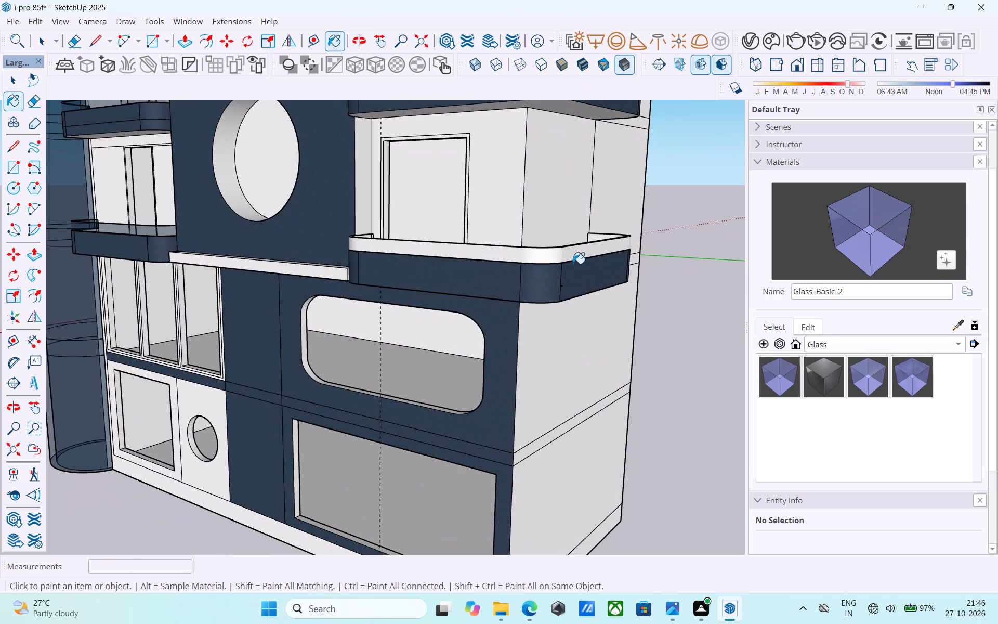
click(568, 251)
Choose Carpet_04_1K from the materials already used in the model as the paint material.
scroll(568, 228, down, 10)
shift+middle_drag(568, 228, 758, 301)
click(822, 345)
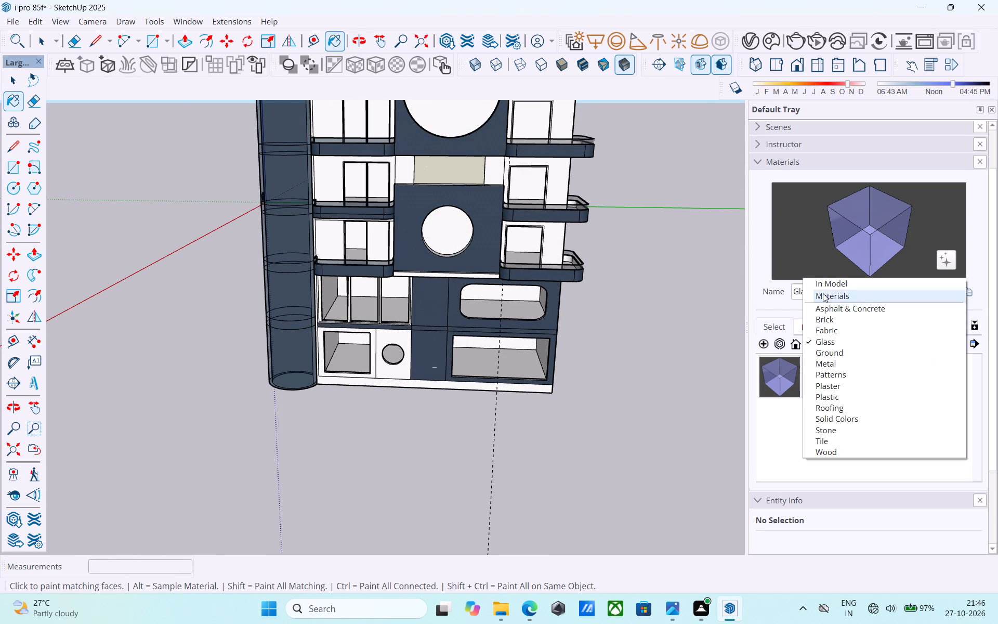
click(824, 286)
click(832, 360)
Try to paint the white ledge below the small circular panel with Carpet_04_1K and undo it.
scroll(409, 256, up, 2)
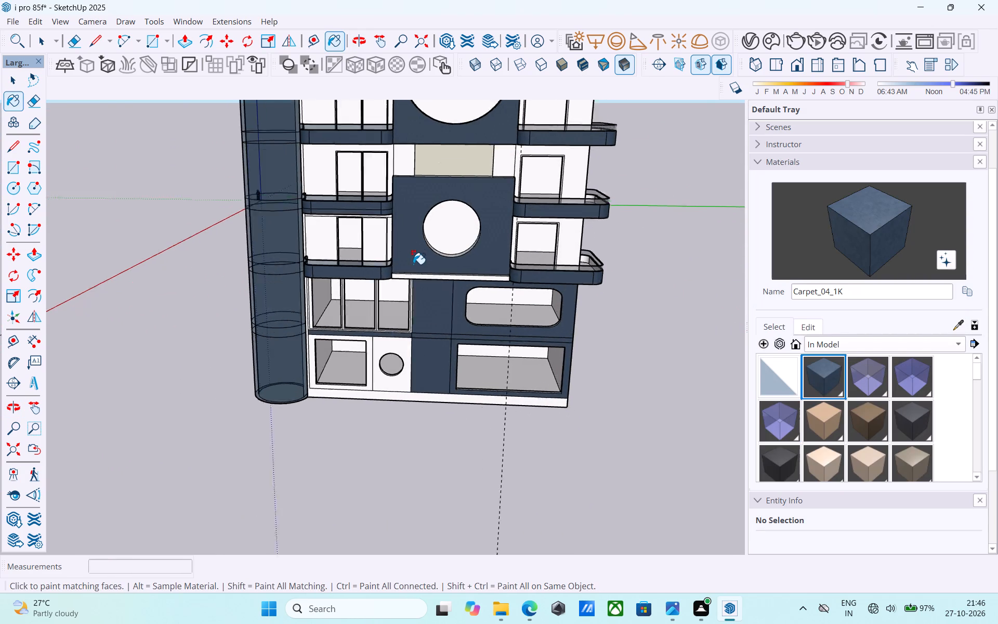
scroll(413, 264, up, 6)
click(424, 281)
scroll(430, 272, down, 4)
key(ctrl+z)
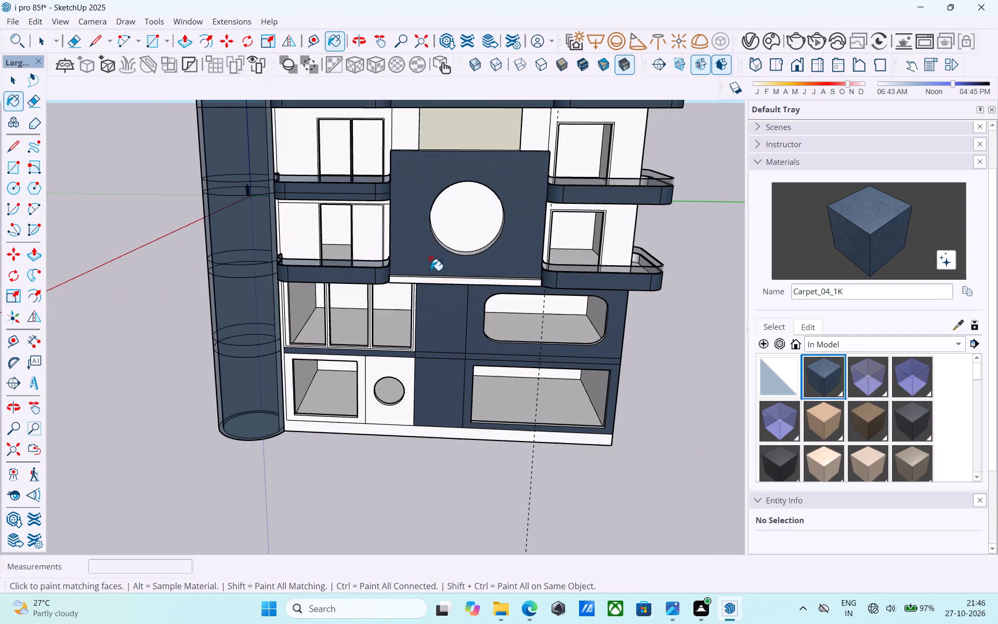
Paint the front and top faces of the narrow ledge below the small circular panel with Carpet_04_1K.
key(space)
scroll(443, 288, up, 3)
click(443, 277)
scroll(443, 277, up, 4)
click(866, 224)
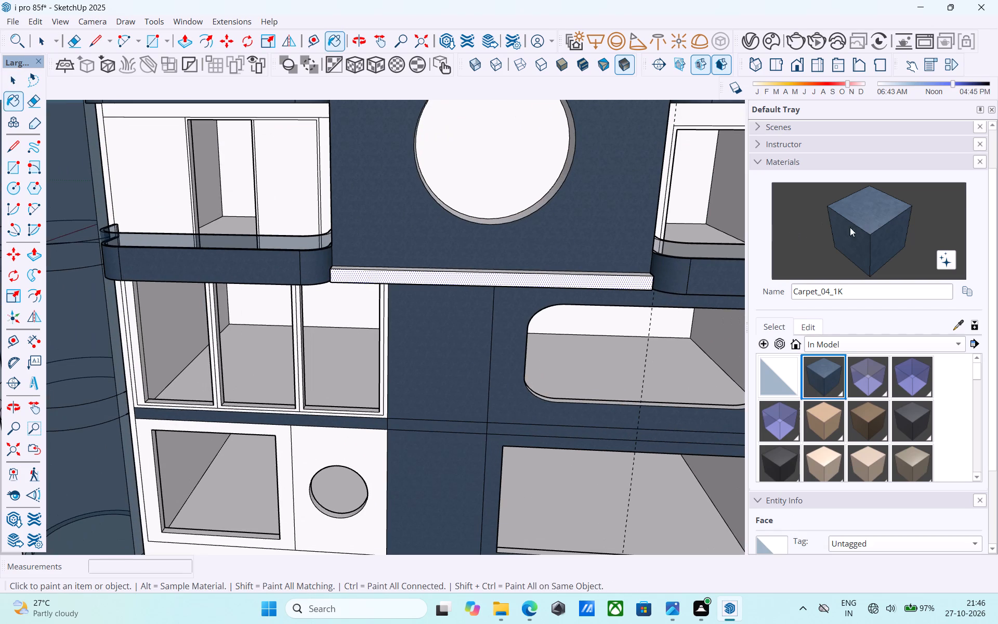
scroll(535, 251, up, 4)
click(517, 303)
middle_drag(519, 292, 519, 322)
scroll(519, 319, up, 7)
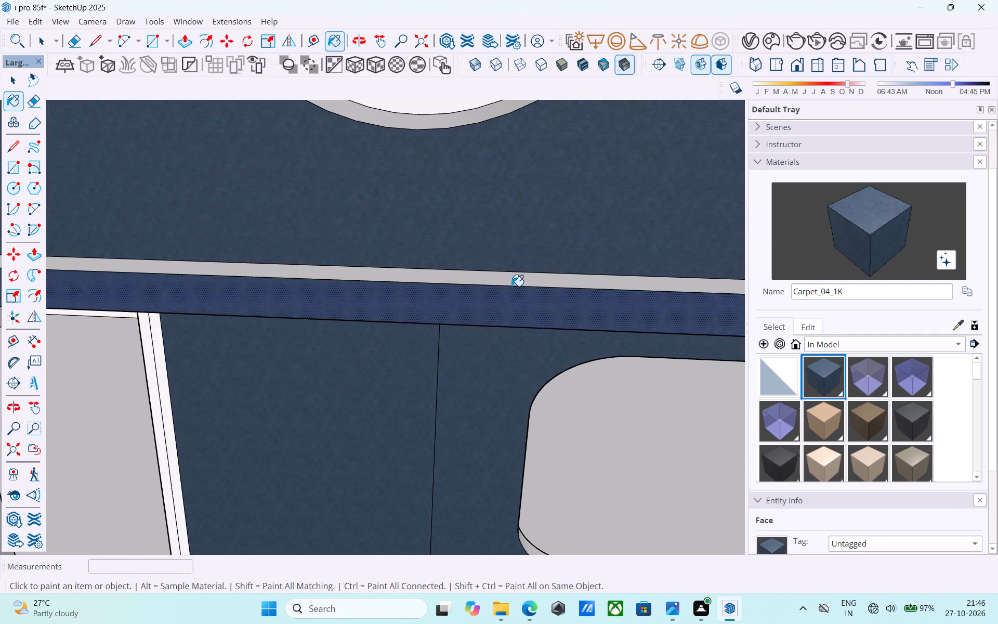
click(511, 286)
scroll(512, 275, down, 6)
click(506, 280)
scroll(508, 275, down, 12)
shift+middle_drag(509, 276, 508, 326)
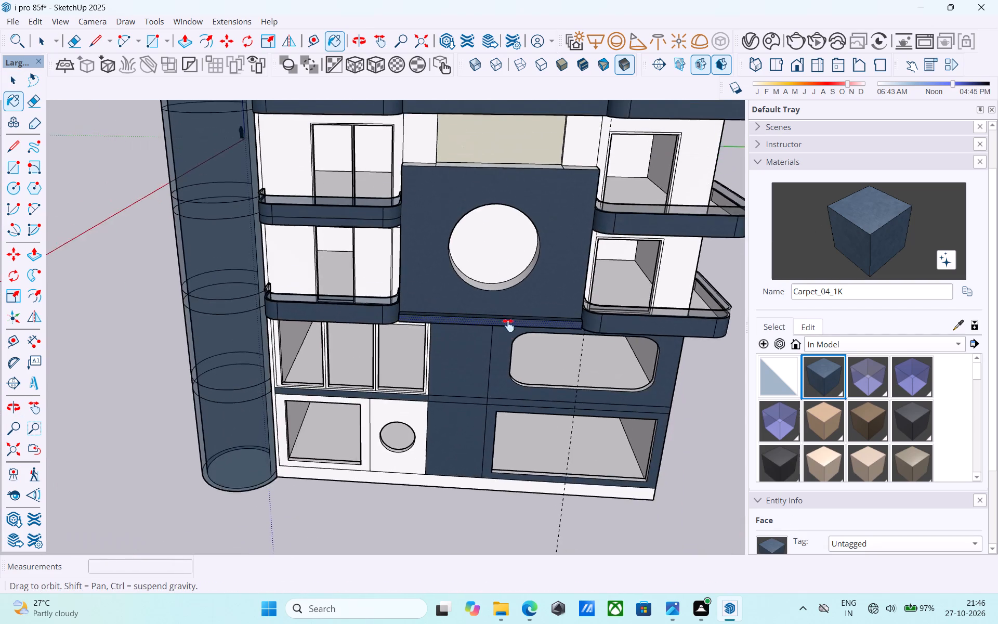
Save the model.
shift+middle_drag(508, 326, 488, 238)
key(space)
scroll(487, 210, down, 8)
middle_drag(487, 210, 475, 284)
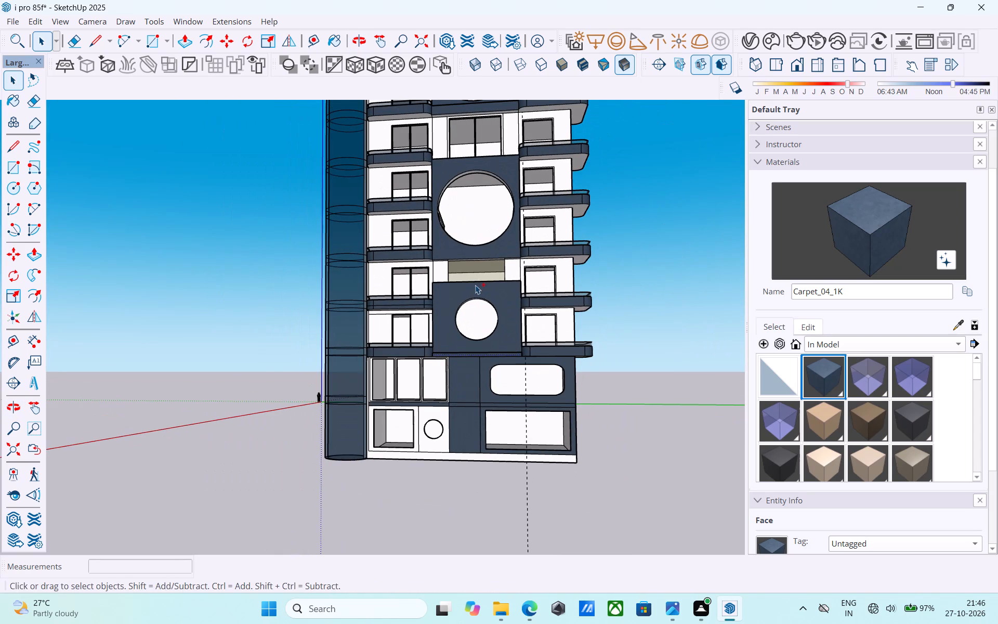
key(ctrl+s)
key(space)
Examine the whole tower's painted front and its roof level from several angles.
scroll(475, 281, down, 1)
middle_drag(475, 281, 478, 347)
scroll(490, 301, down, 5)
shift+middle_drag(492, 304, 480, 362)
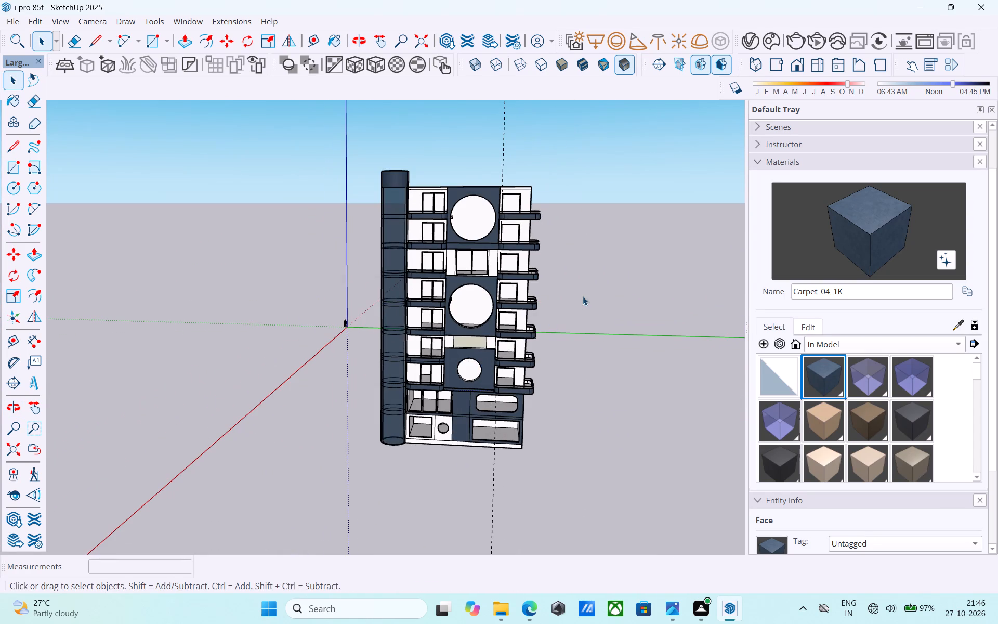
click(583, 296)
middle_drag(560, 280, 504, 324)
shift+middle_drag(612, 293, 641, 288)
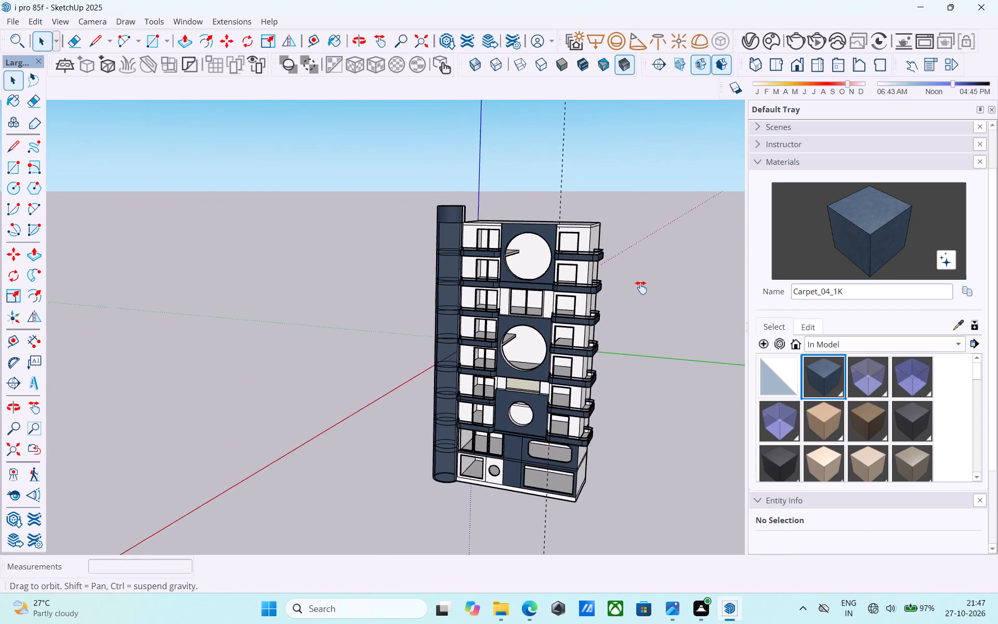
shift+middle_drag(641, 288, 721, 240)
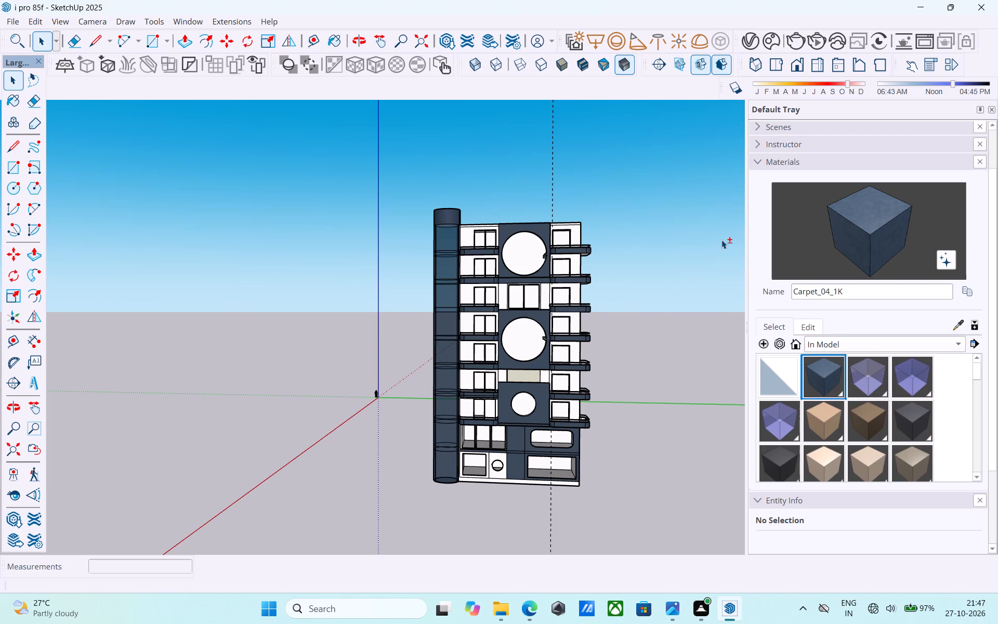
scroll(721, 240, down, 1)
middle_click(721, 239)
scroll(583, 257, up, 3)
middle_drag(583, 257, 561, 317)
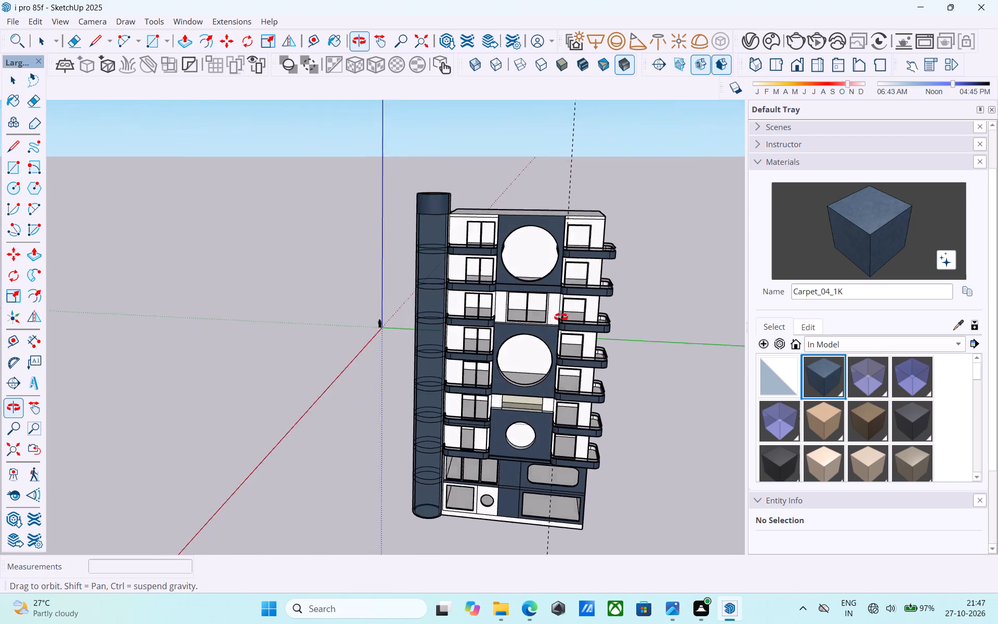
middle_drag(561, 317, 544, 313)
middle_drag(487, 239, 376, 265)
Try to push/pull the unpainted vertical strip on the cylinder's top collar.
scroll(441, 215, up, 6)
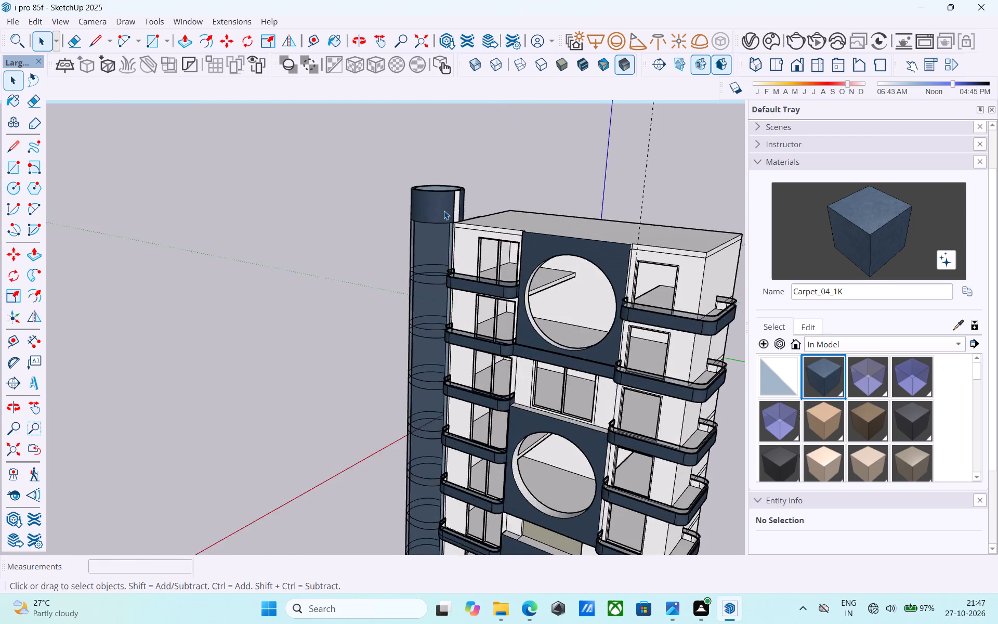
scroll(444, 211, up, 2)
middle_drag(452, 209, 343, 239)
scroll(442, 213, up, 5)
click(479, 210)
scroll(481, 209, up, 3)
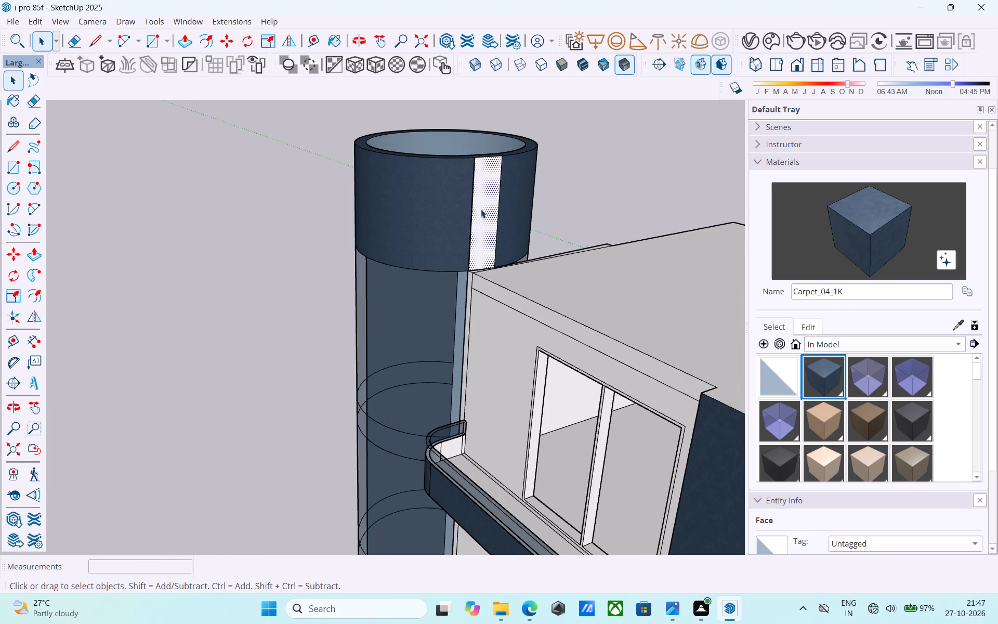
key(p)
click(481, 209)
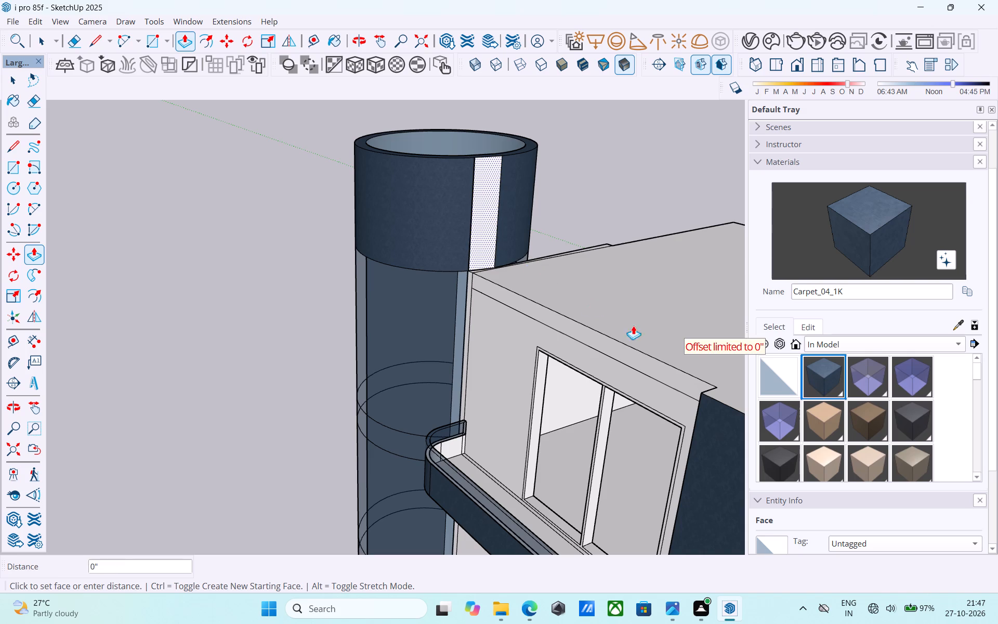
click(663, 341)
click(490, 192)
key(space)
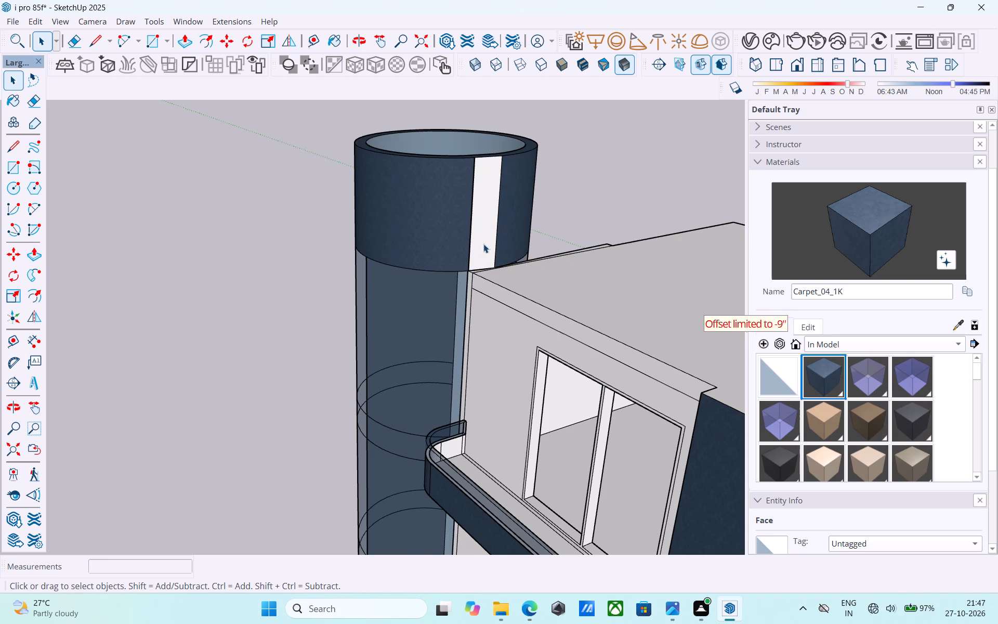
Offset the outline of the unpainted vertical strip on the cylinder's collar inward by 1".
scroll(463, 242, up, 5)
middle_drag(476, 235, 474, 269)
middle_drag(489, 253, 481, 296)
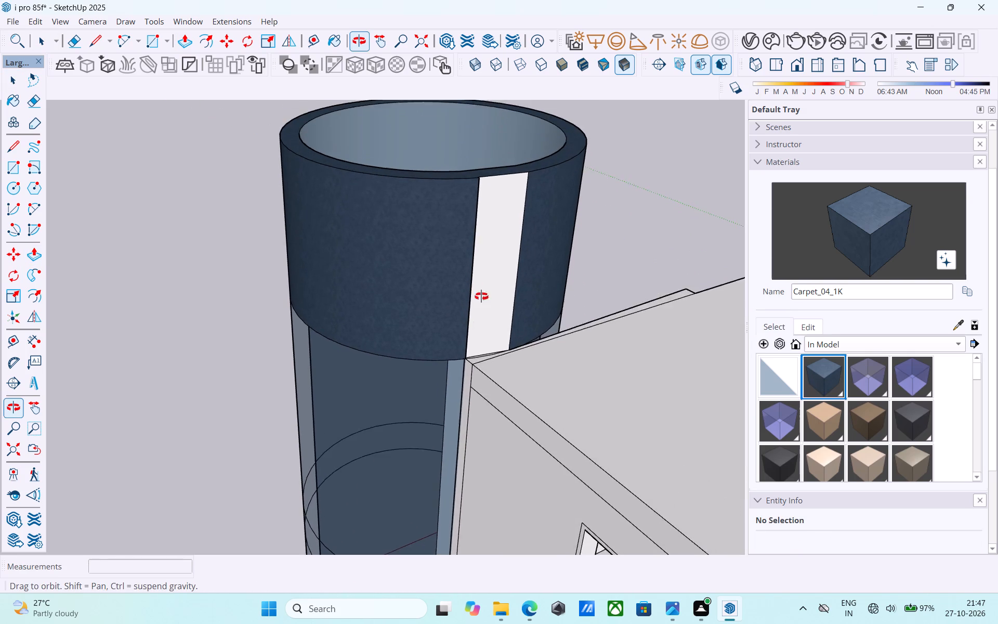
middle_drag(481, 296, 454, 289)
key(f)
scroll(466, 276, up, 3)
click(467, 270)
key(1)
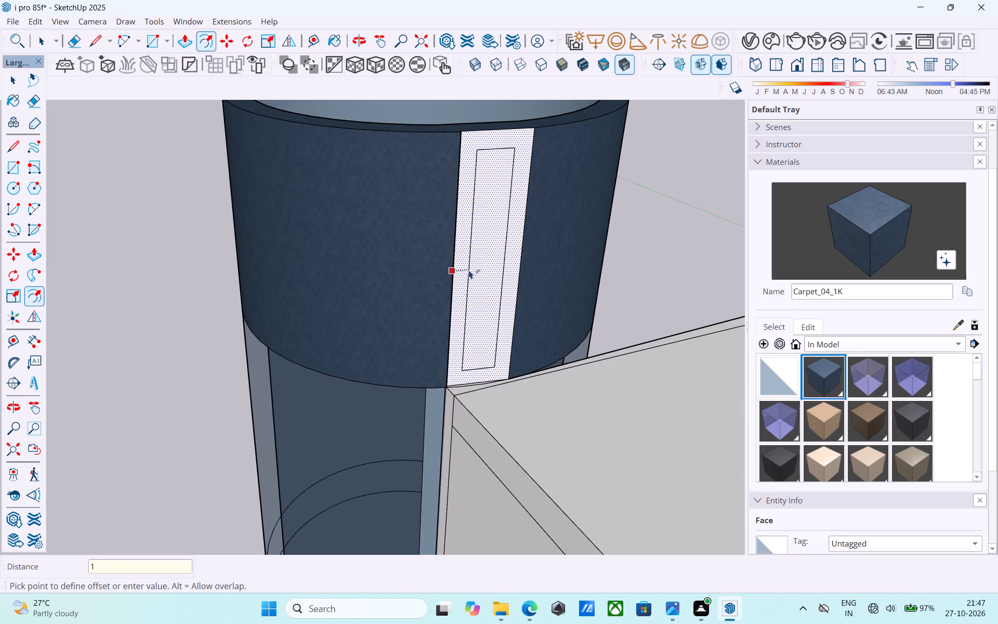
key(shift+quotedbl)
key(Return)
key(space)
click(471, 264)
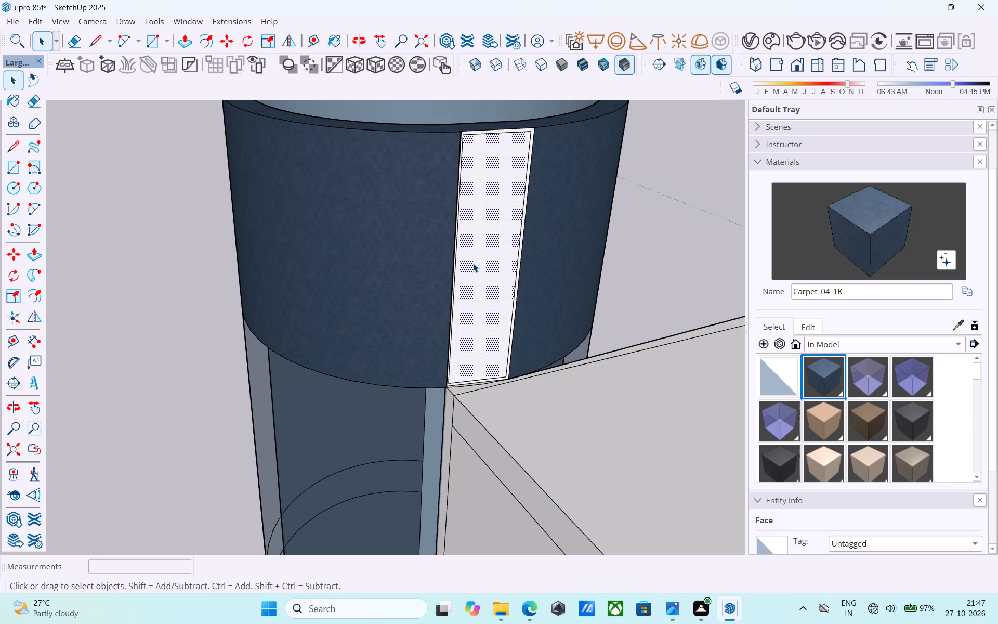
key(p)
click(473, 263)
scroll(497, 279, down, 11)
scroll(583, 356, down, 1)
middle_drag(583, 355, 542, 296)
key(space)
Draw a line about 1' 9 13/16" long across the roof, from the strip's bottom corner to the roof's front edge.
middle_drag(586, 349, 480, 352)
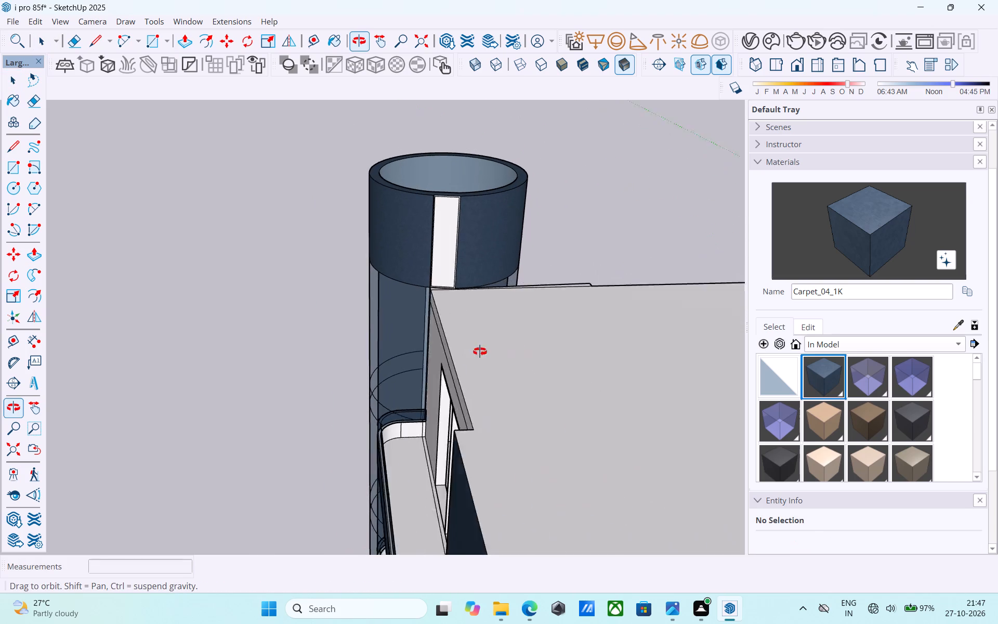
middle_drag(480, 352, 471, 353)
scroll(428, 311, up, 7)
middle_drag(427, 288, 451, 426)
scroll(458, 415, up, 5)
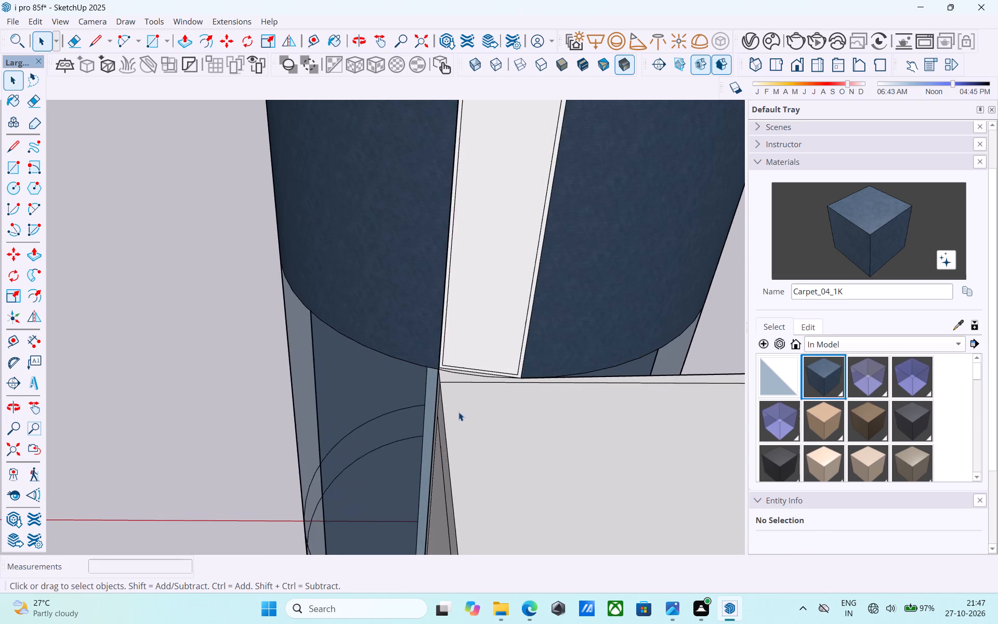
middle_drag(478, 393, 541, 478)
scroll(510, 456, up, 4)
middle_drag(524, 433, 538, 441)
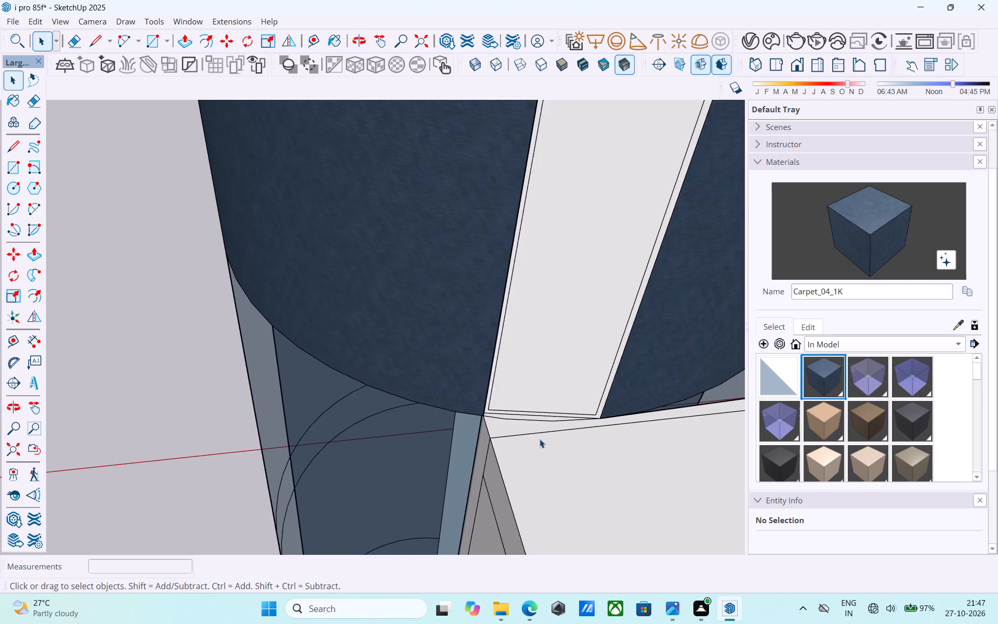
scroll(541, 436, up, 10)
key(l)
click(661, 397)
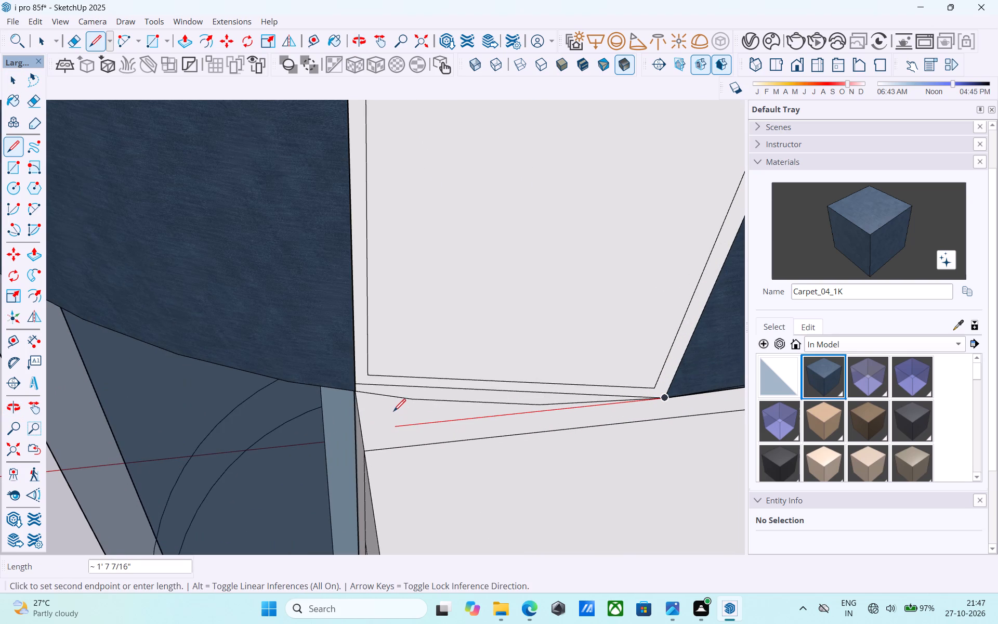
click(365, 431)
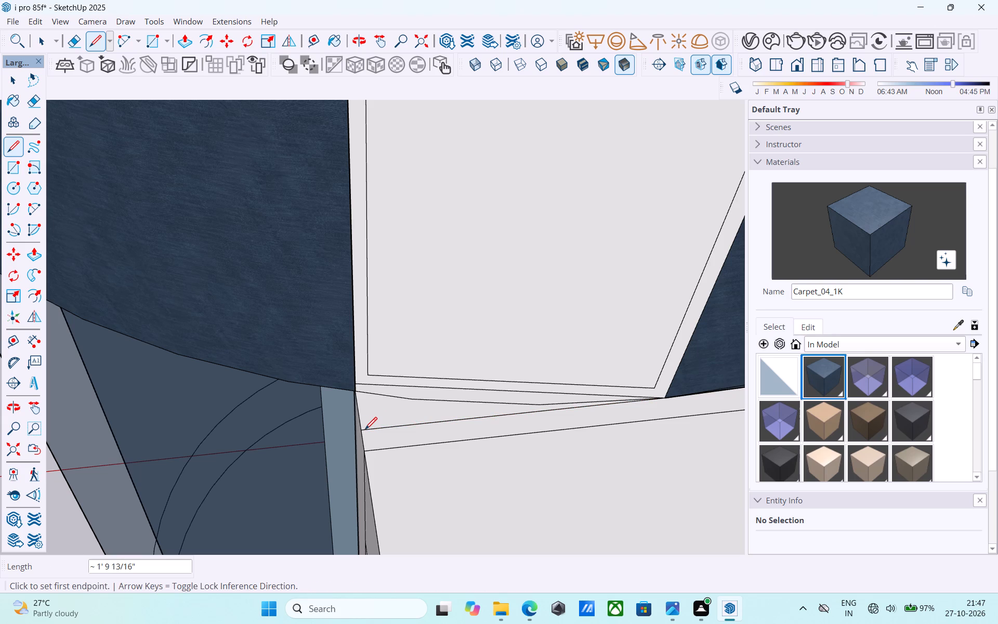
Draw an upright rectangle about 1' 8 13/16" by 6' 11" from the roof line's end to the strip's upper inner corner.
key(r)
click(359, 431)
scroll(368, 417, down, 5)
shift+middle_drag(373, 413, 369, 508)
scroll(372, 461, down, 6)
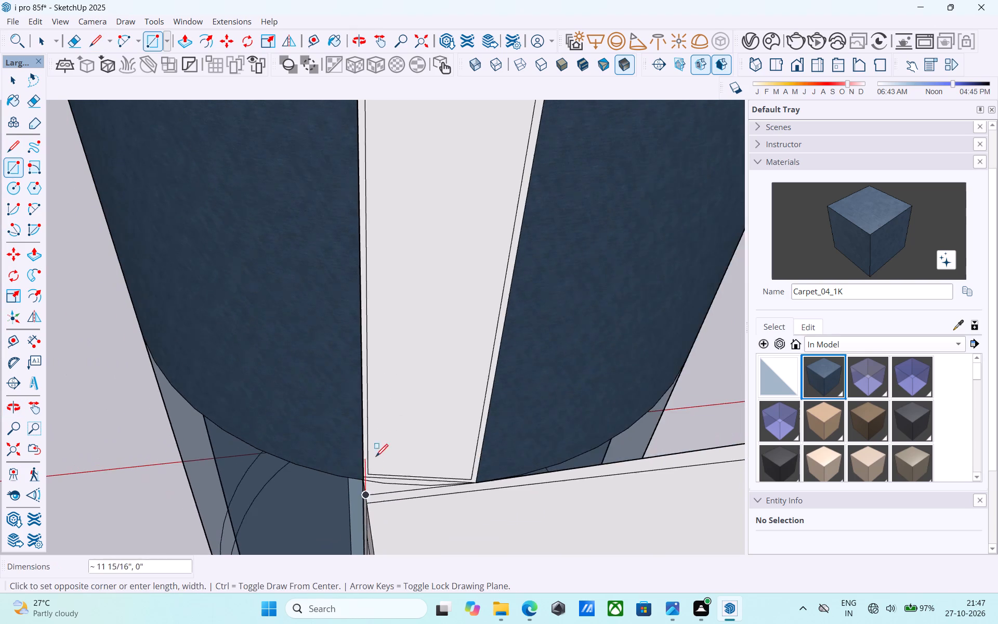
middle_drag(465, 337, 474, 532)
scroll(529, 391, up, 4)
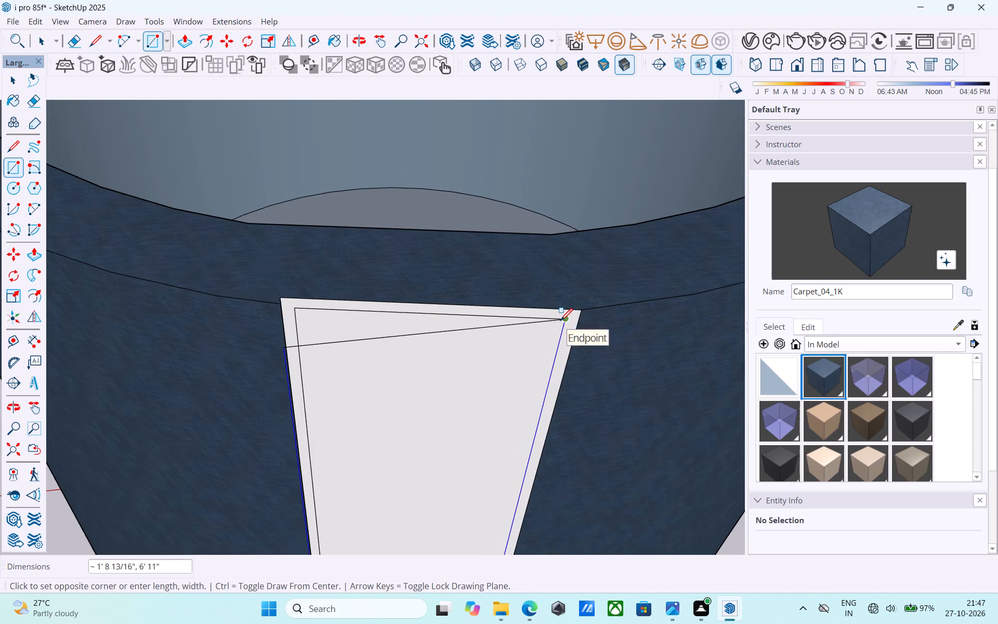
click(560, 321)
scroll(561, 321, down, 5)
shift+middle_drag(556, 328, 586, 277)
key(space)
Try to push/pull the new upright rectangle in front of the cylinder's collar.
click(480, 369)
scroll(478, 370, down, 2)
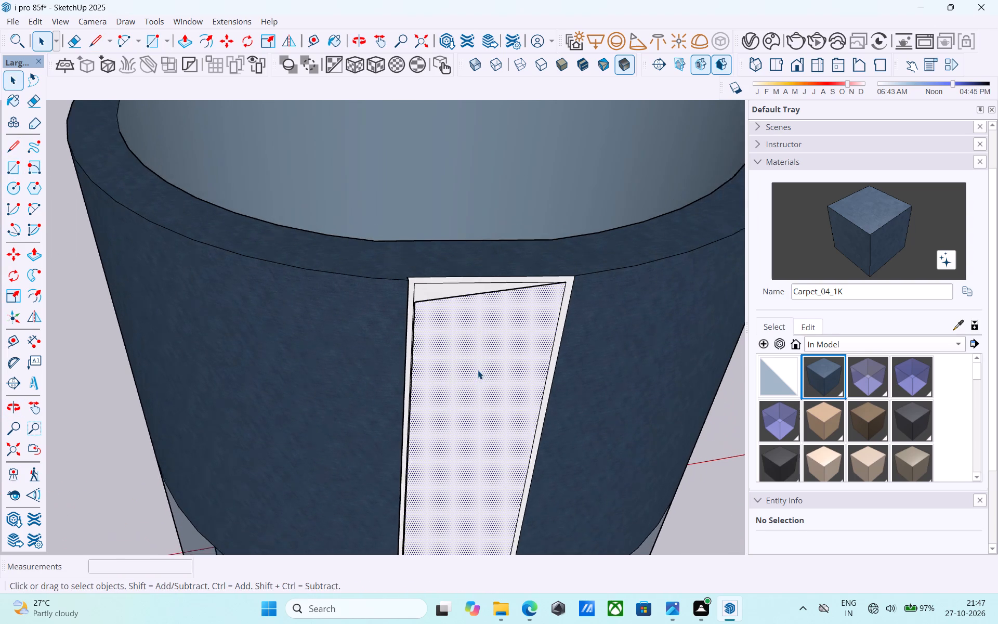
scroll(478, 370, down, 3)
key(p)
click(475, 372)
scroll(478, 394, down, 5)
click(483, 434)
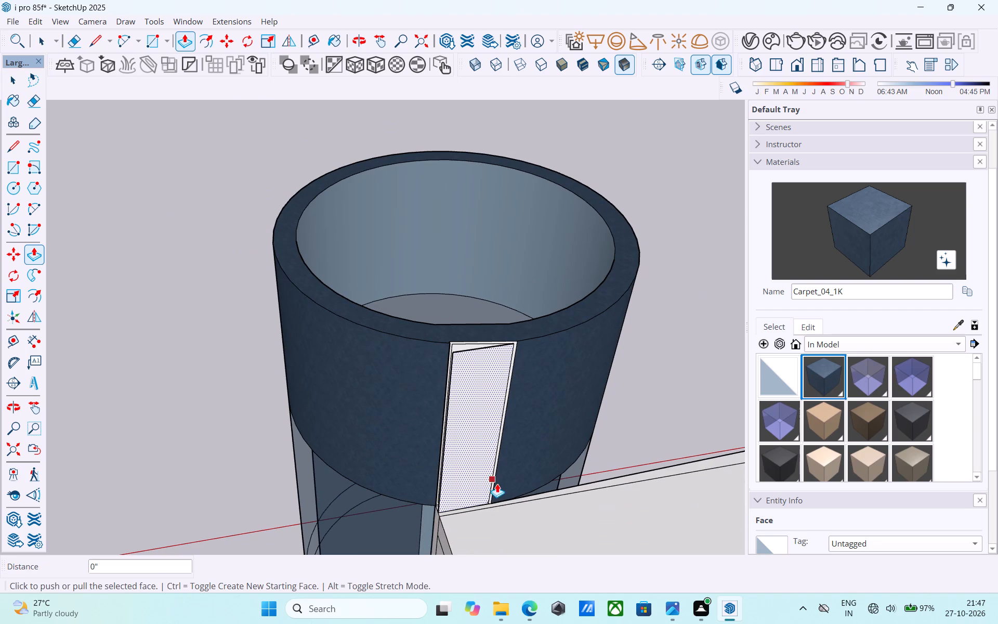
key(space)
Offset the outline of the upright rectangle inward by 1".
scroll(492, 492, up, 2)
middle_drag(492, 492, 442, 464)
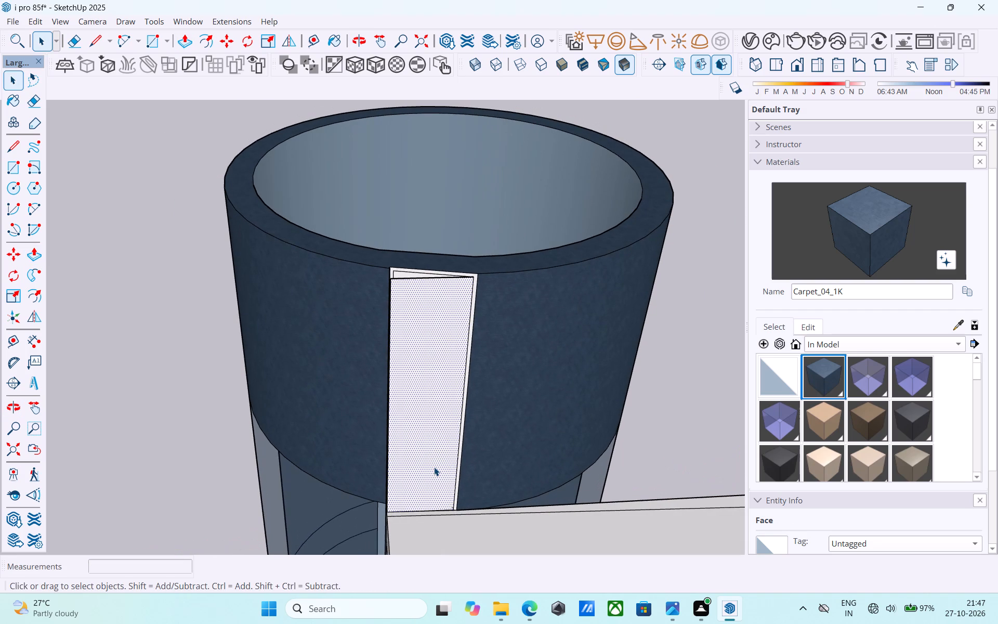
click(434, 467)
key(f)
scroll(434, 467, up, 2)
click(434, 467)
text(1")
key(Return)
key(space)
Pull the inner rectangle about 17' 6 11/16" along the roof's front edge to the end of the window wall, forming a parapet.
click(433, 462)
key(p)
click(433, 461)
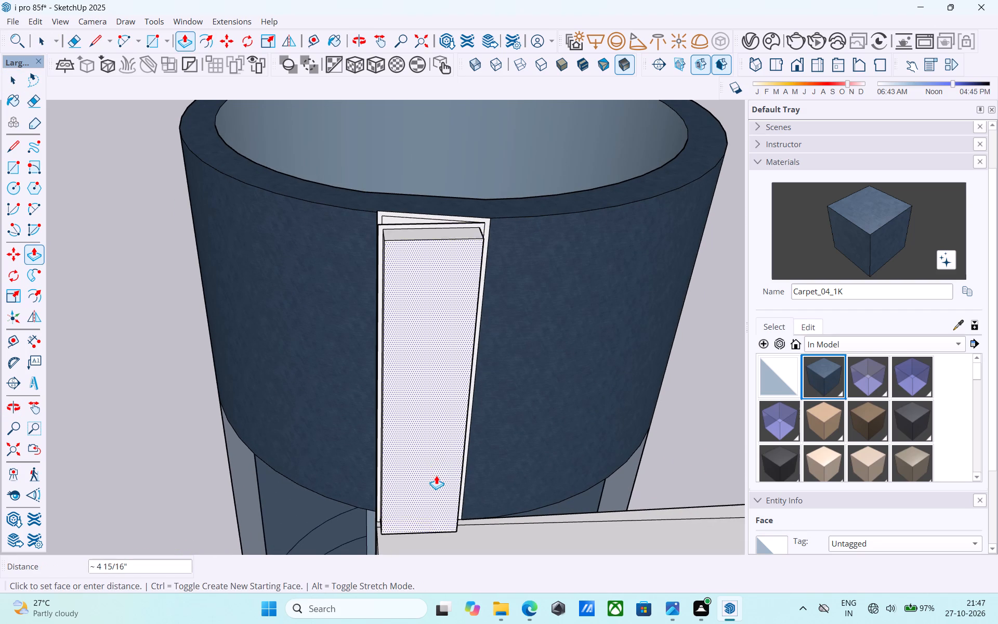
scroll(436, 475, down, 5)
middle_drag(436, 475, 458, 255)
scroll(458, 256, down, 5)
shift+middle_drag(474, 375, 483, 355)
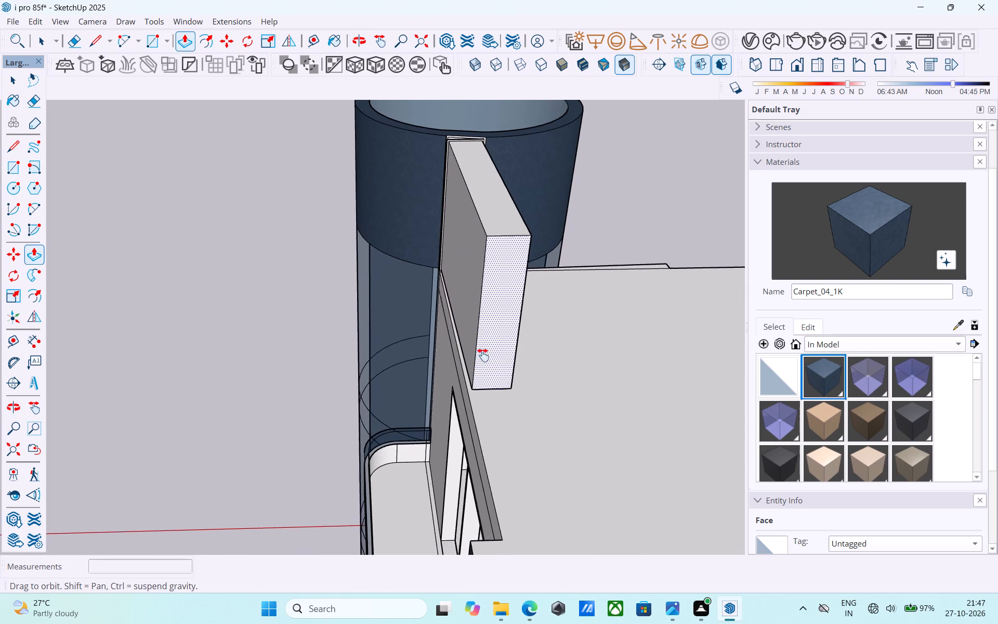
shift+middle_drag(483, 355, 660, 401)
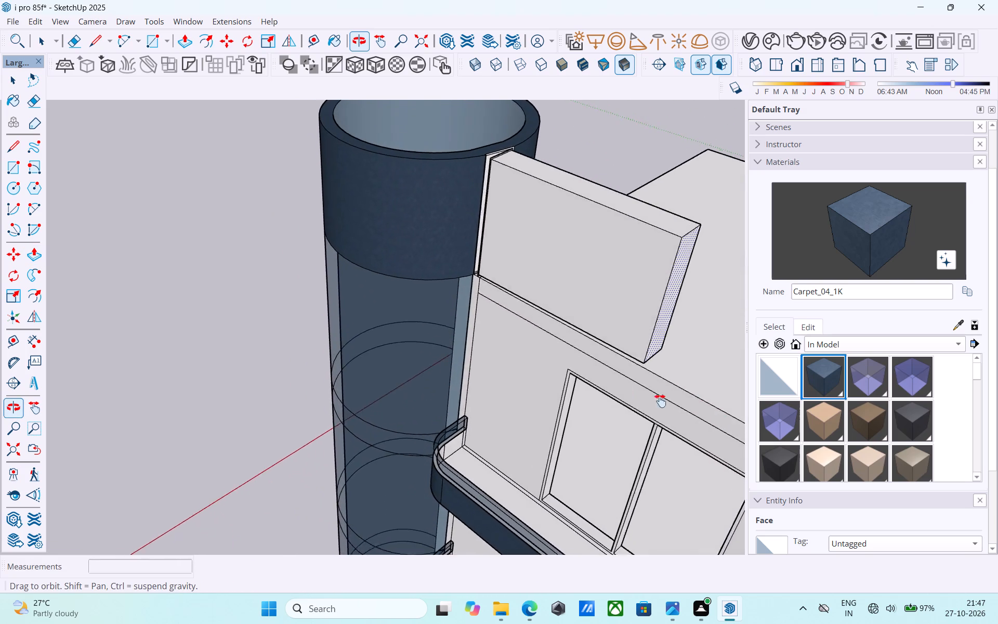
shift+middle_drag(660, 401, 490, 393)
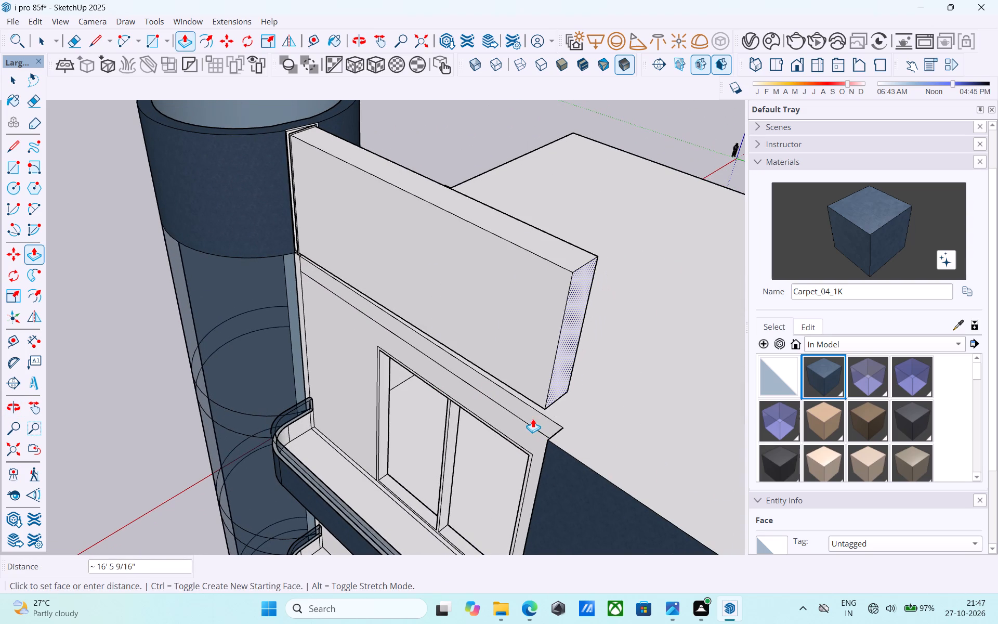
click(548, 437)
shift+scroll(557, 410, down, 1)
shift+middle_drag(538, 422, 526, 432)
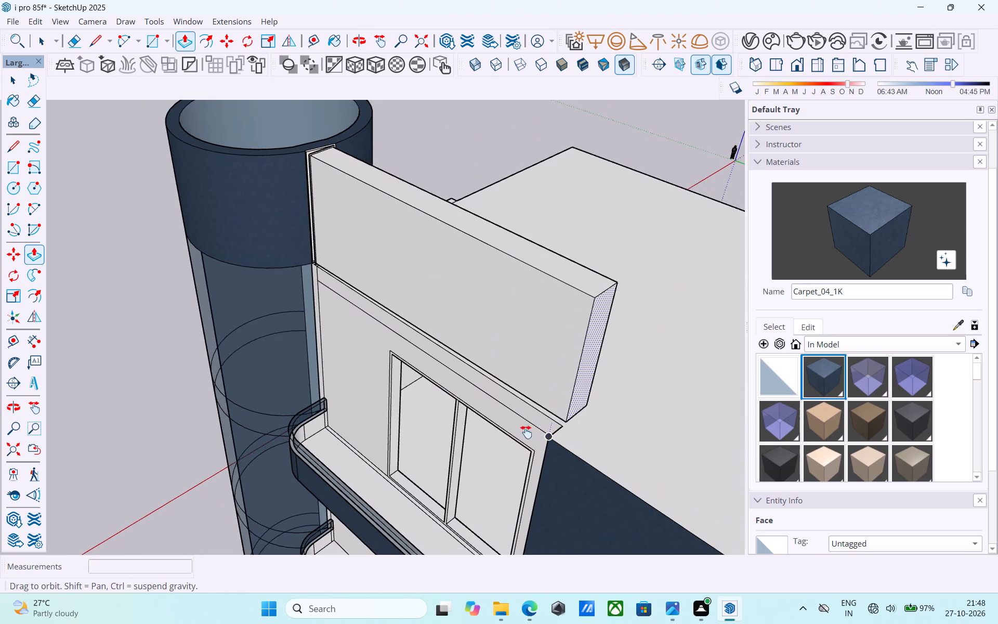
shift+middle_drag(526, 432, 586, 461)
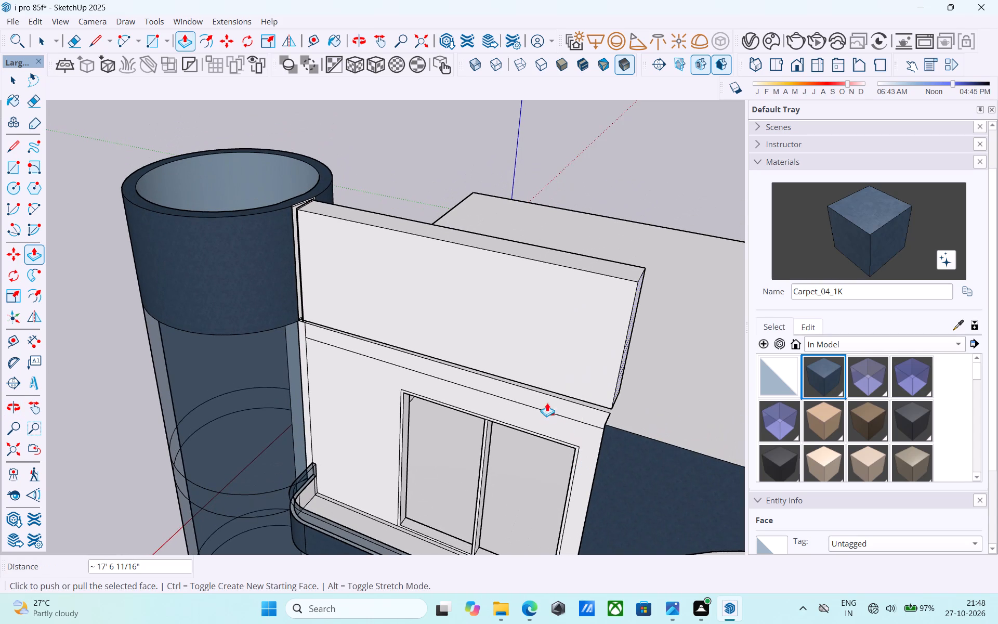
key(space)
Copy the parapet's top front edge 9" down its front face to mark off a band.
scroll(528, 335, down, 4)
middle_drag(525, 340, 716, 371)
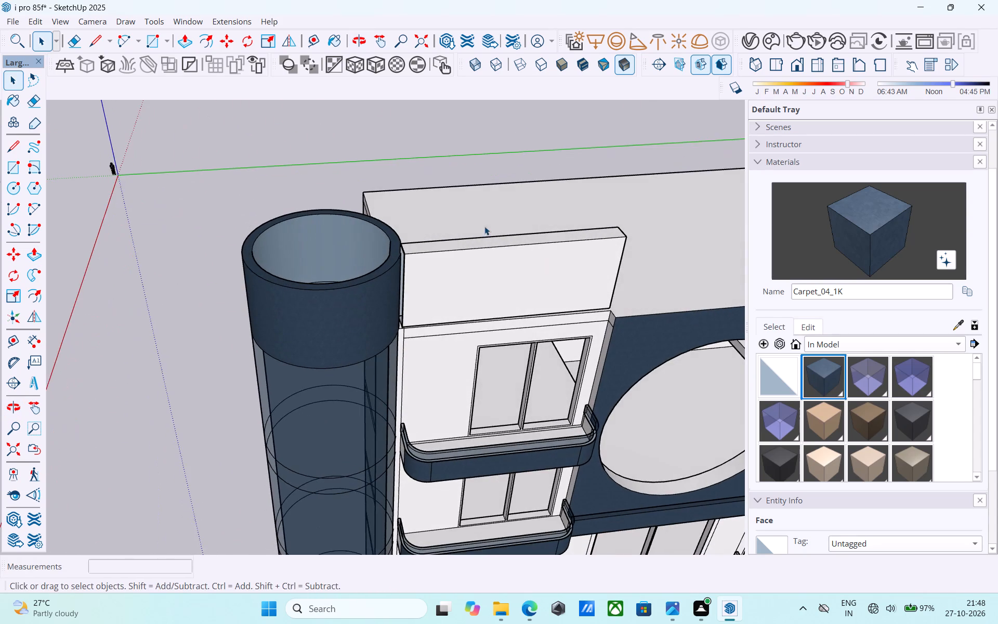
scroll(457, 241, up, 5)
middle_drag(456, 243, 211, 241)
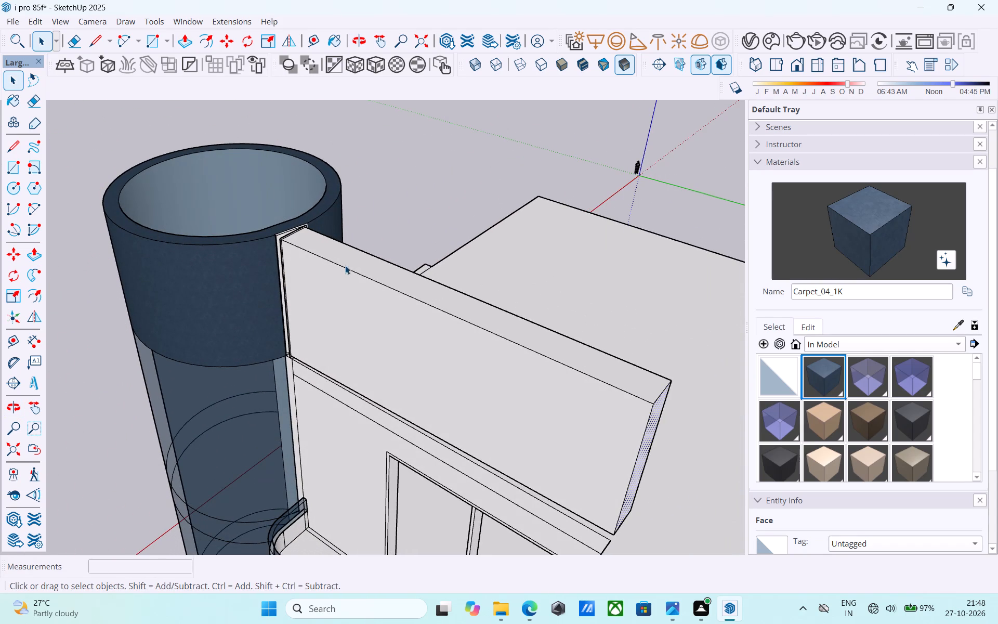
click(345, 270)
key(m)
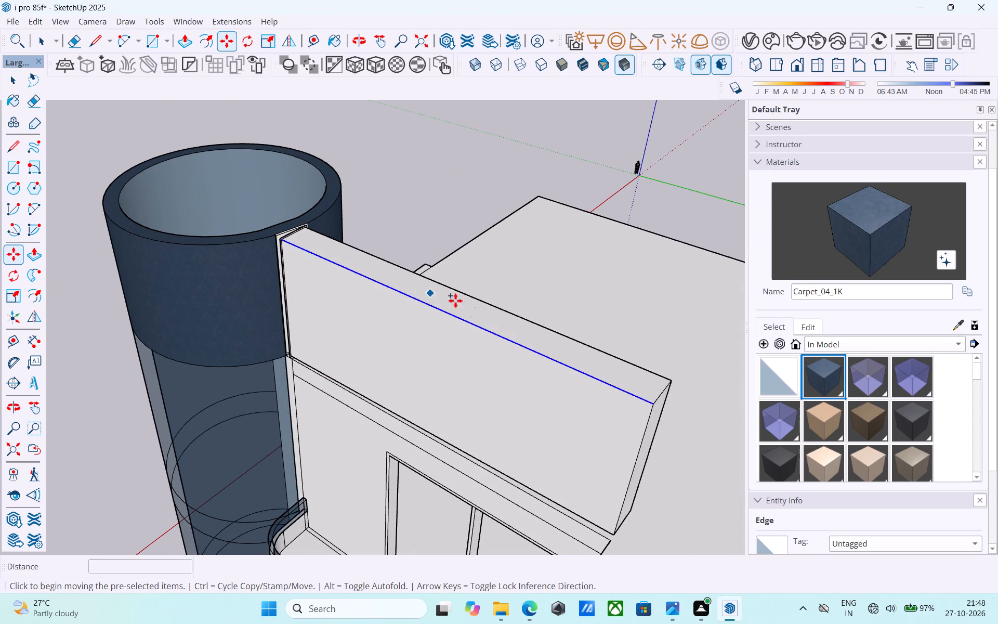
click(655, 405)
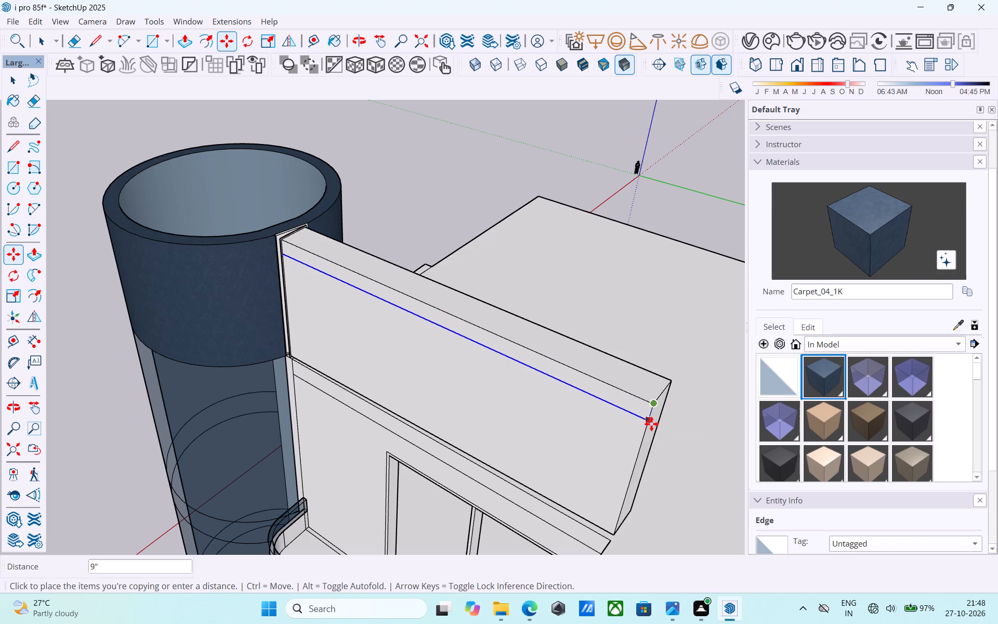
click(651, 424)
key(space)
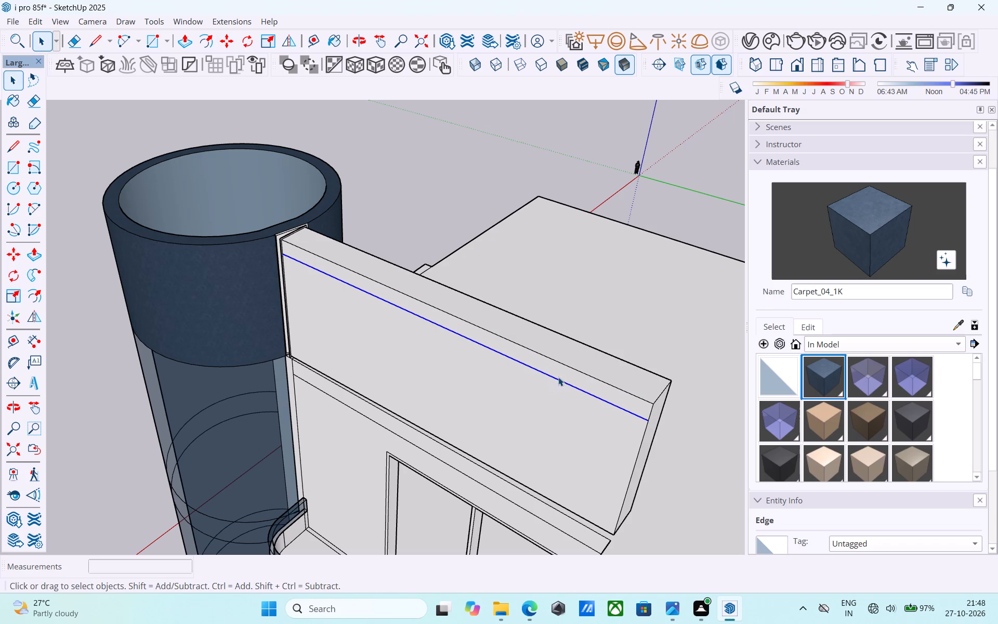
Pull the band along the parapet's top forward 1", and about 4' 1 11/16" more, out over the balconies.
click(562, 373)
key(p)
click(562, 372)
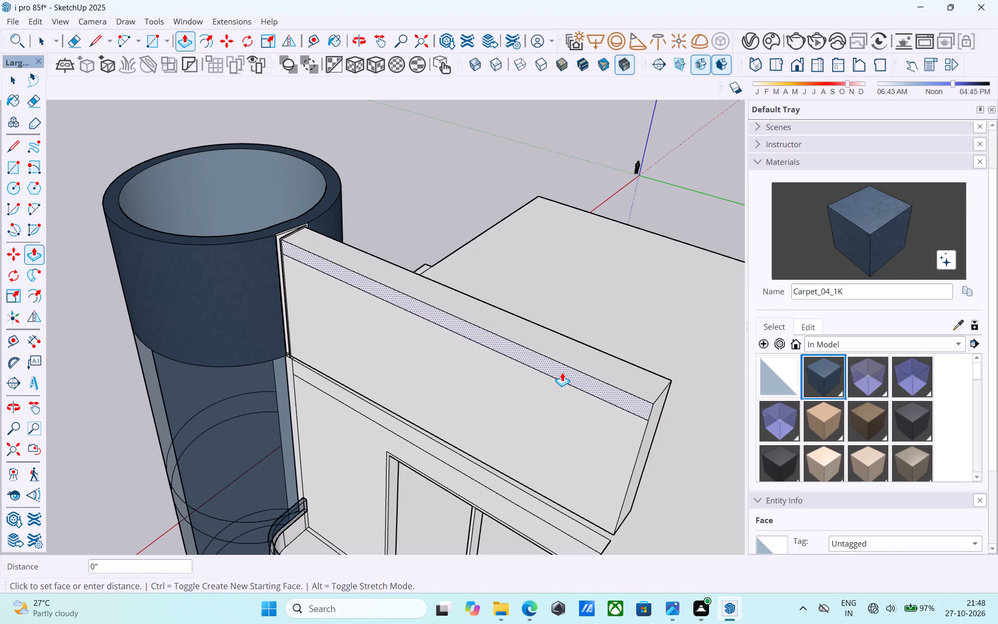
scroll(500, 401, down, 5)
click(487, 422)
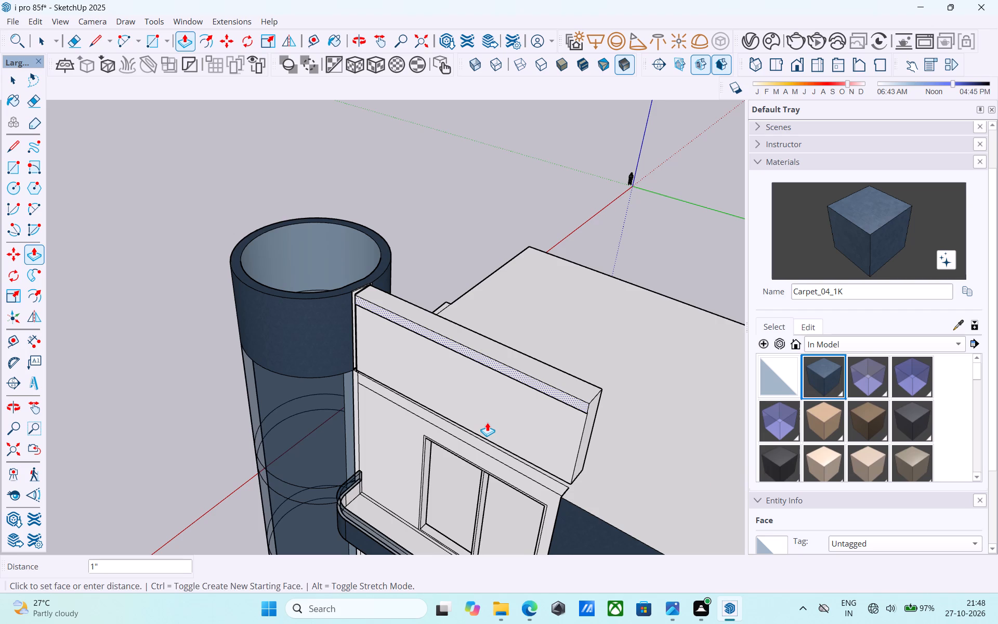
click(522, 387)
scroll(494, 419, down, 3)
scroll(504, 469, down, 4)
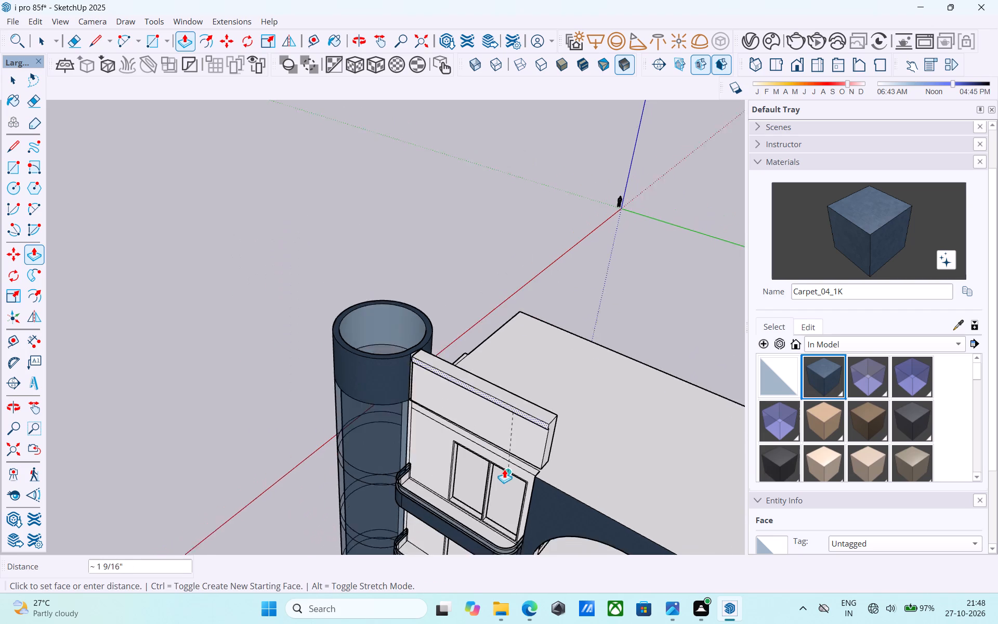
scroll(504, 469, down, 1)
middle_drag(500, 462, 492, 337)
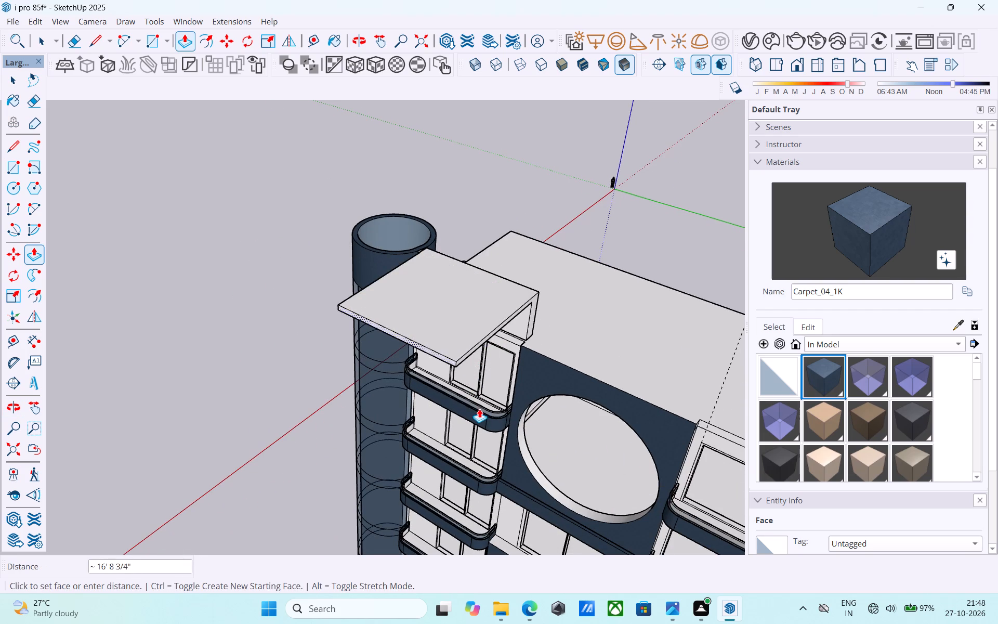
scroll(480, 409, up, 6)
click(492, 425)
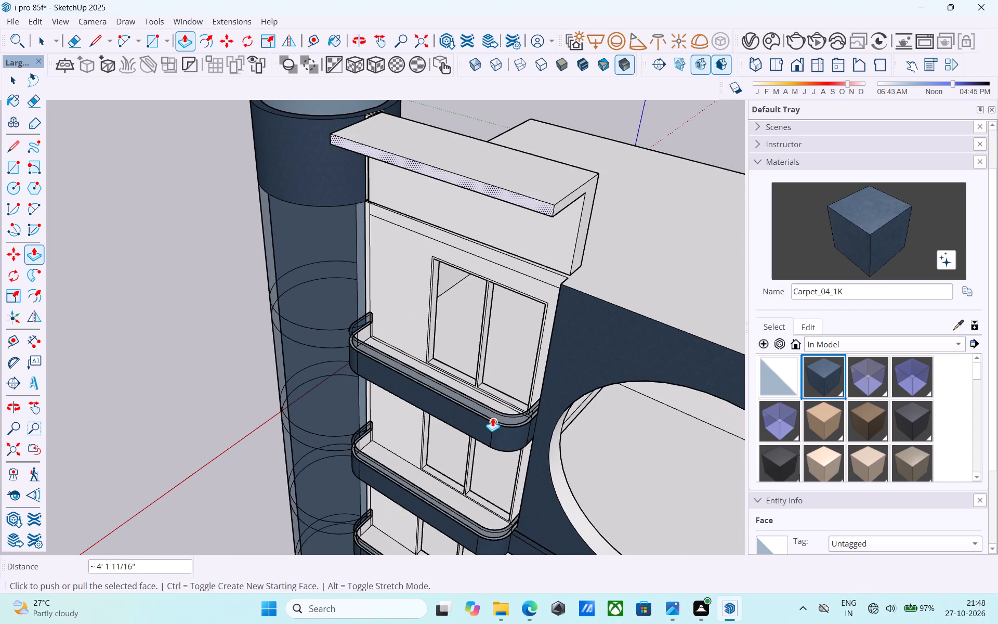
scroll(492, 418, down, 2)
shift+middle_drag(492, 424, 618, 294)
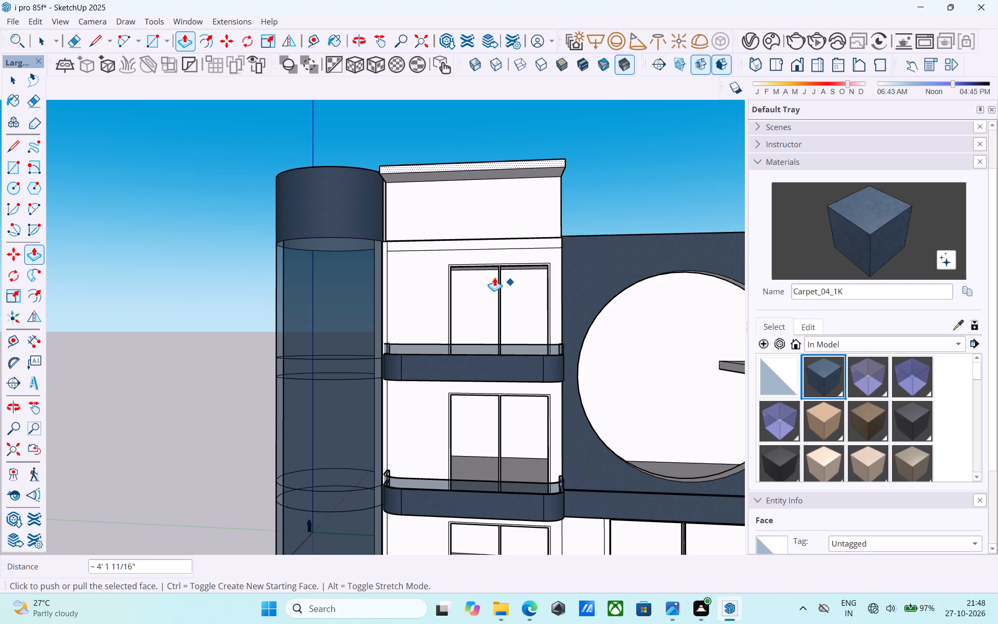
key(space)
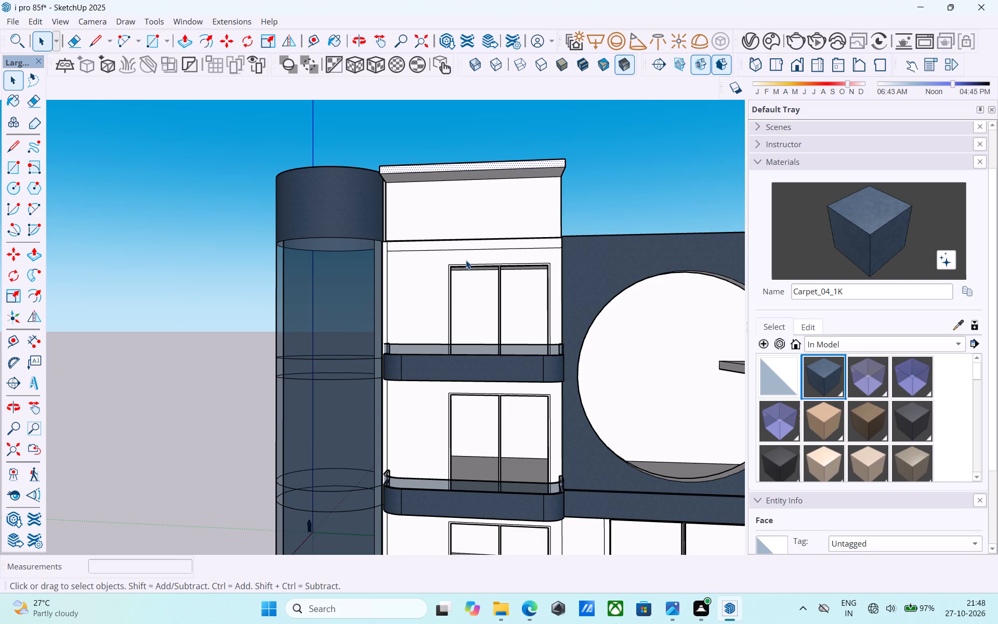
Undo the band pulls, the copied band edge and the parapet extrusion on the roof's front edge.
scroll(466, 260, down, 2)
key(ctrl+z)
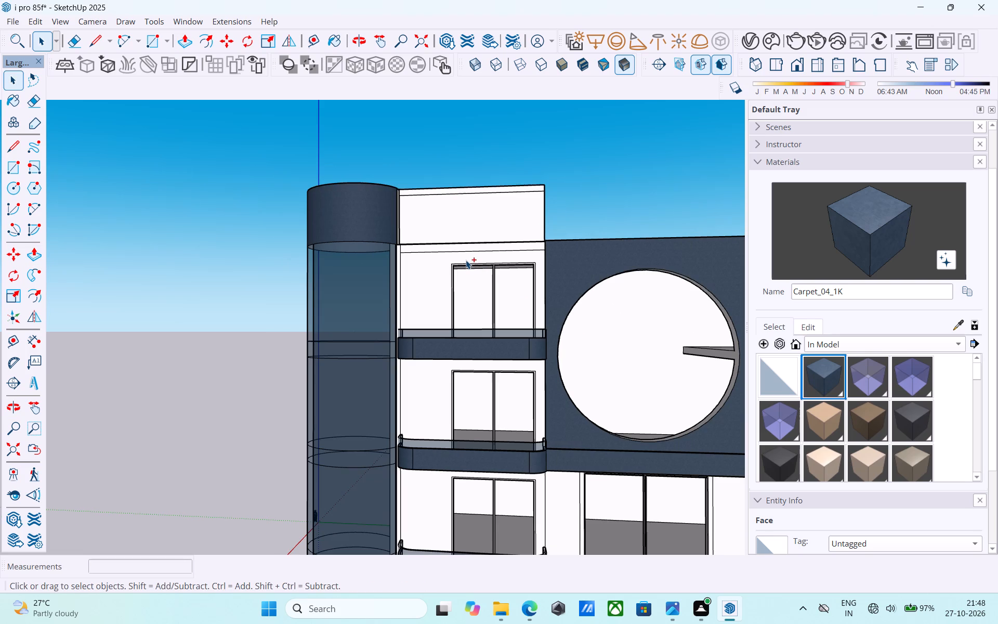
key(ctrl+z)
key(ctrl+z)
key(ctrl+z)
Pull the band above the top-floor window wall outward by 3' to line up with the balcony front, forming a roof overhang.
middle_click(468, 243)
scroll(469, 245, up, 4)
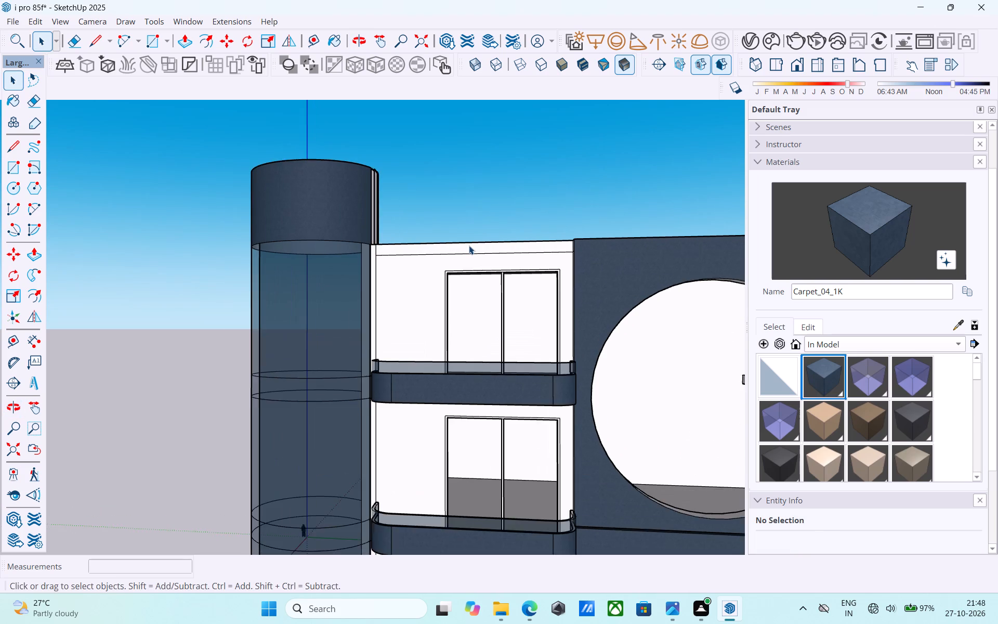
click(469, 245)
scroll(469, 245, up, 5)
key(p)
click(469, 245)
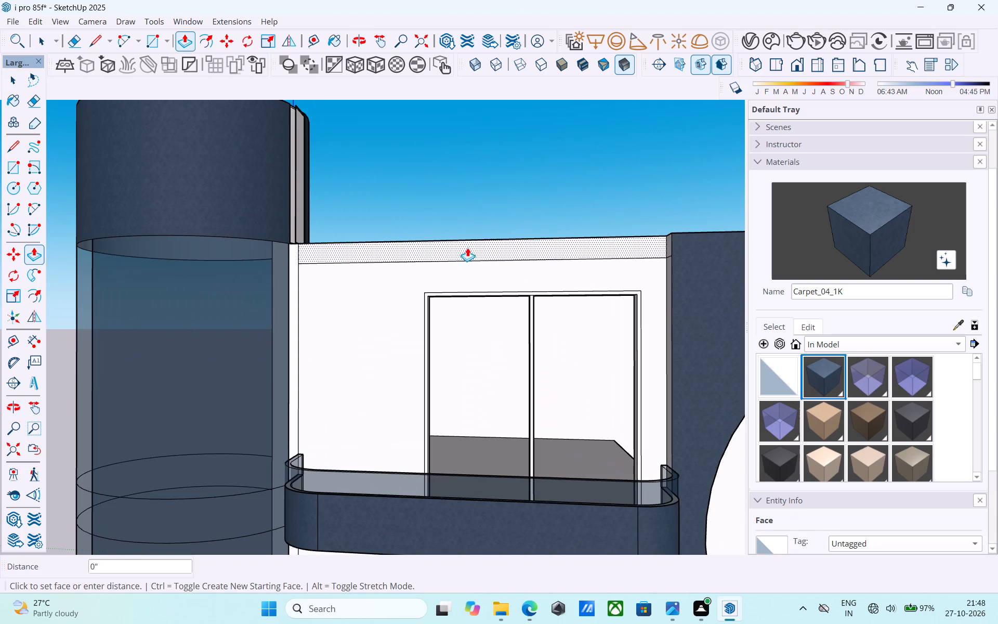
scroll(463, 254, down, 3)
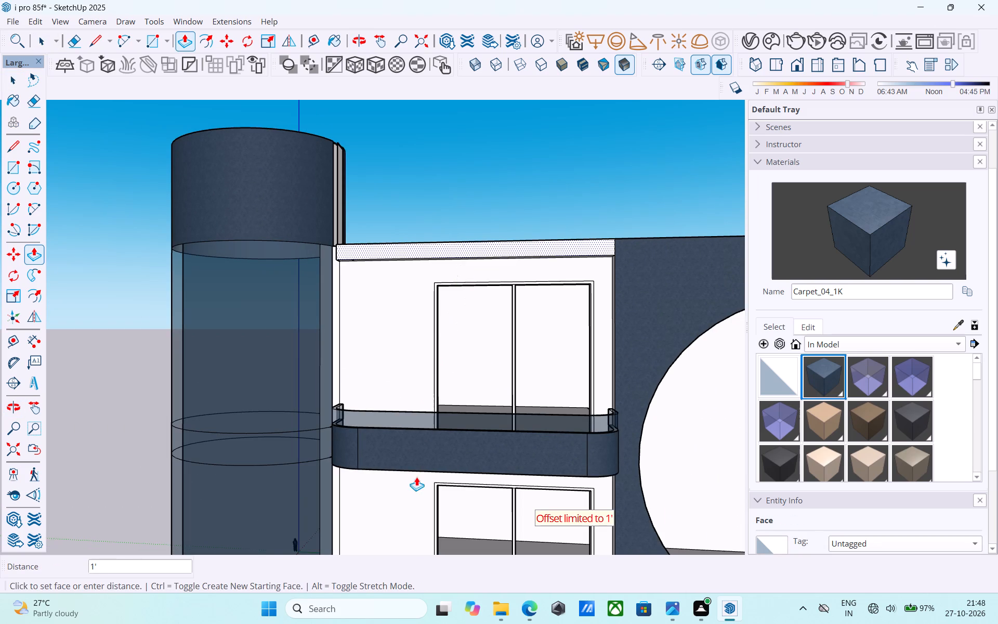
click(423, 461)
click(449, 259)
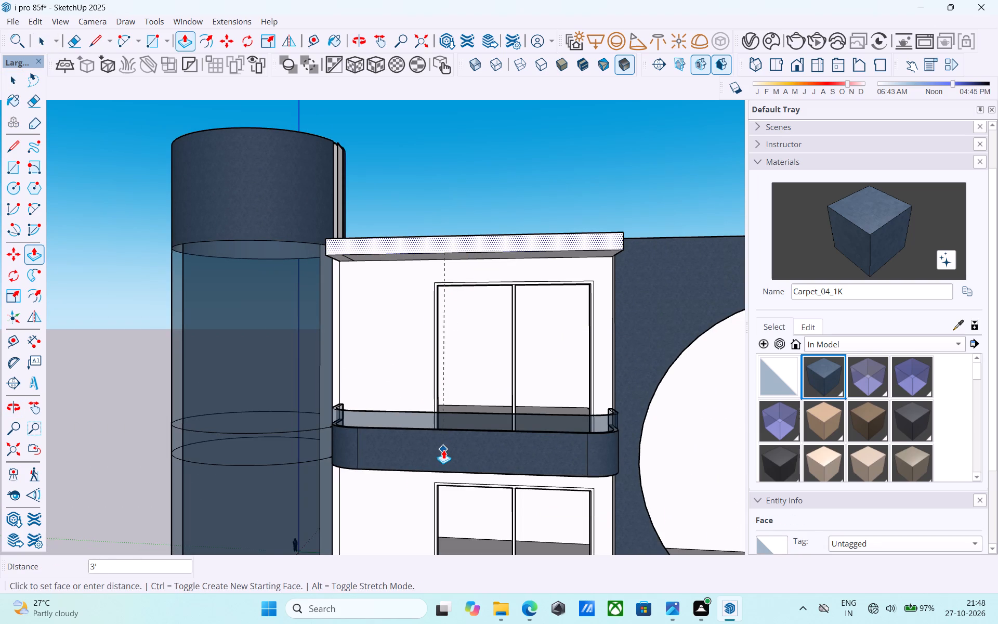
click(443, 450)
Erase the stray edge on the overhang's underside near the cylinder.
middle_drag(455, 432, 352, 318)
scroll(336, 243, up, 4)
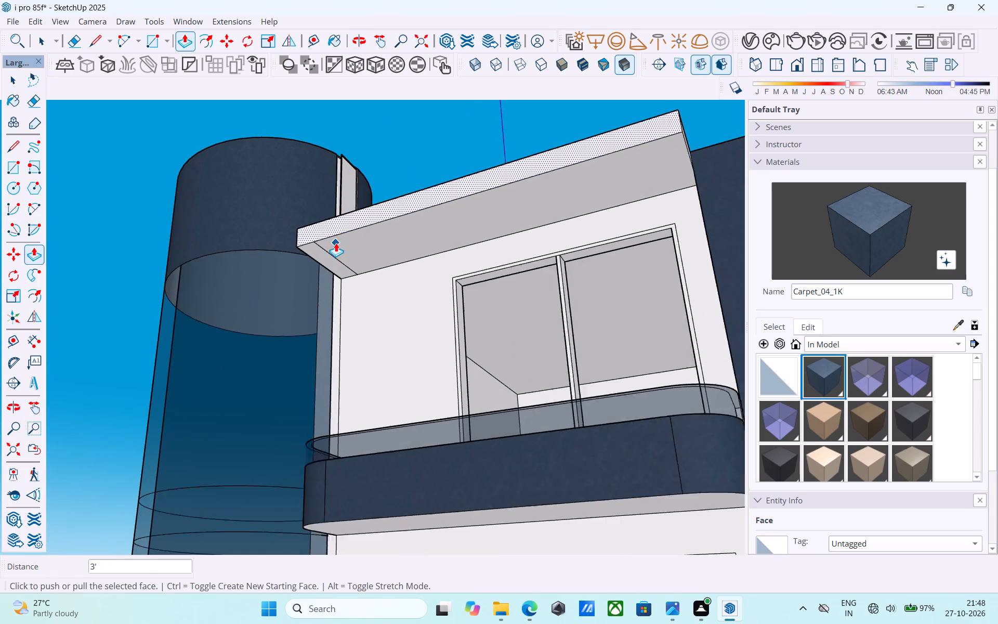
key(e)
drag(333, 249, 331, 259)
key(space)
Examine the new roof overhang and the tower's upper front from several angles.
scroll(331, 259, down, 5)
middle_drag(331, 259, 373, 270)
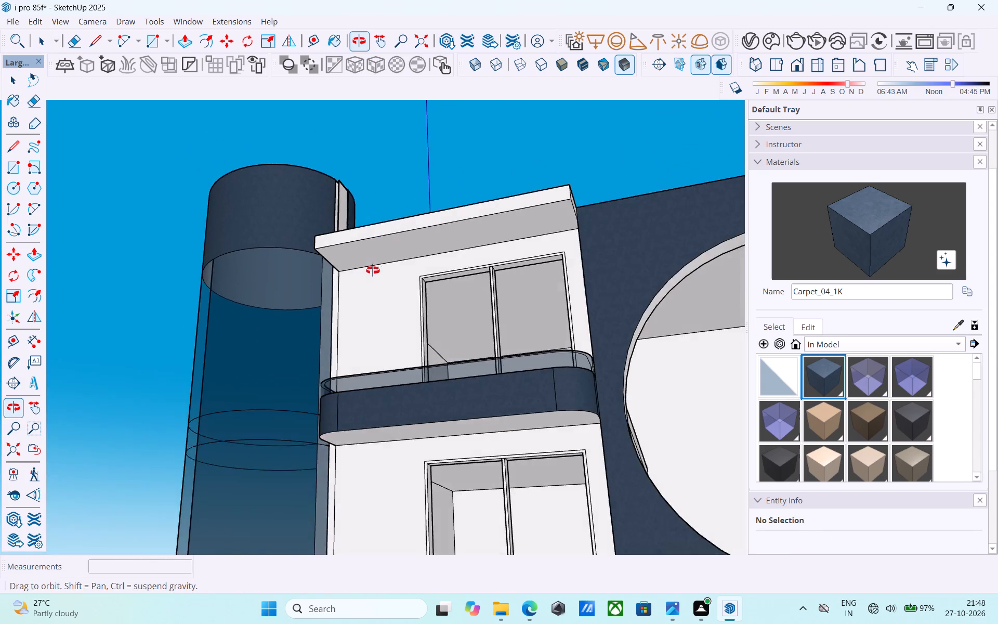
middle_drag(373, 270, 418, 334)
scroll(423, 341, down, 6)
middle_drag(423, 341, 426, 411)
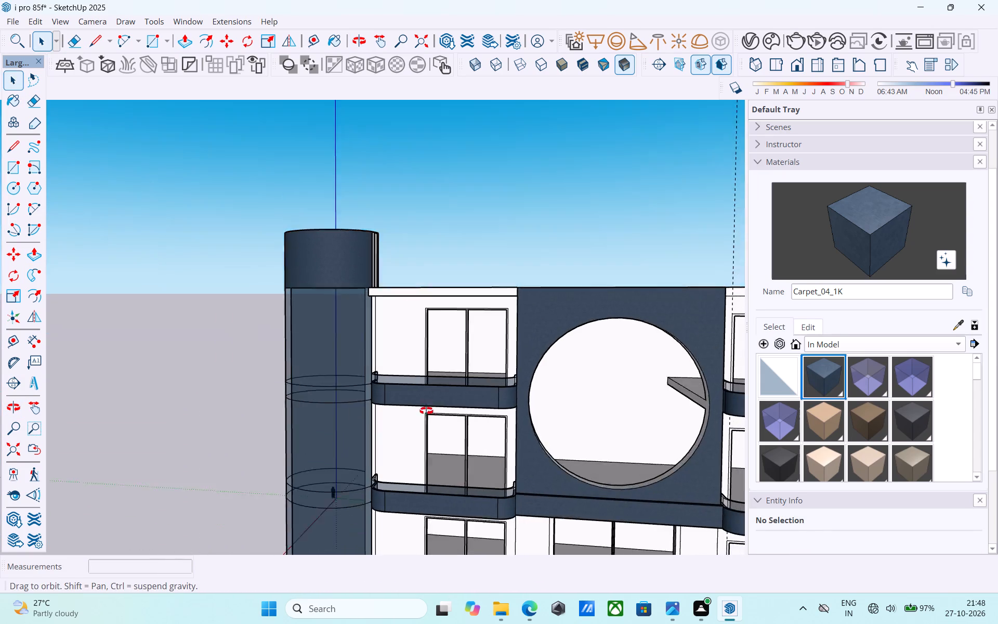
middle_drag(426, 411, 428, 423)
middle_drag(530, 374, 295, 409)
middle_drag(404, 371, 408, 294)
scroll(412, 288, up, 5)
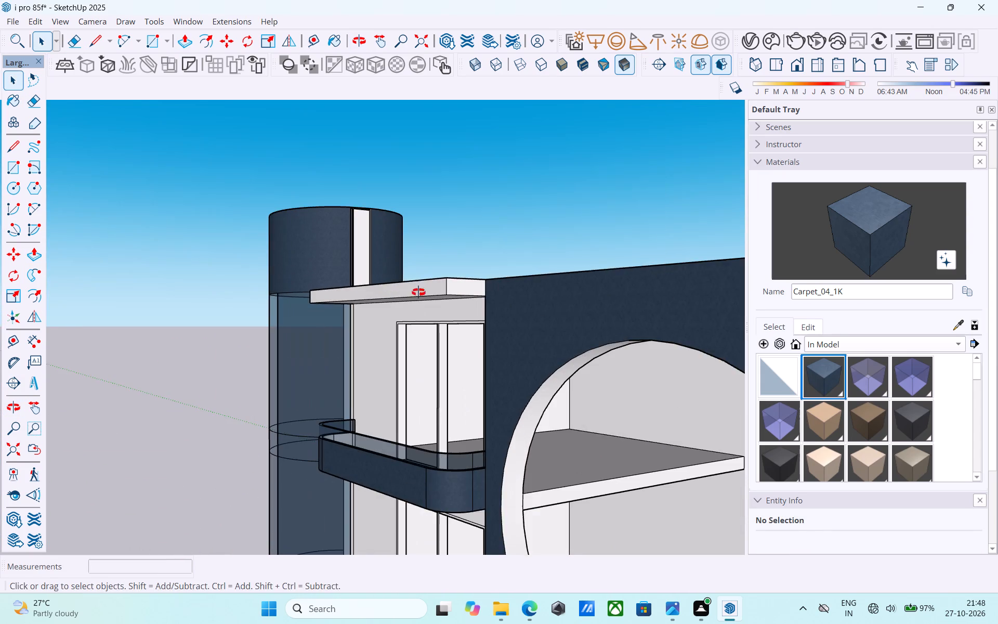
middle_drag(418, 292, 429, 282)
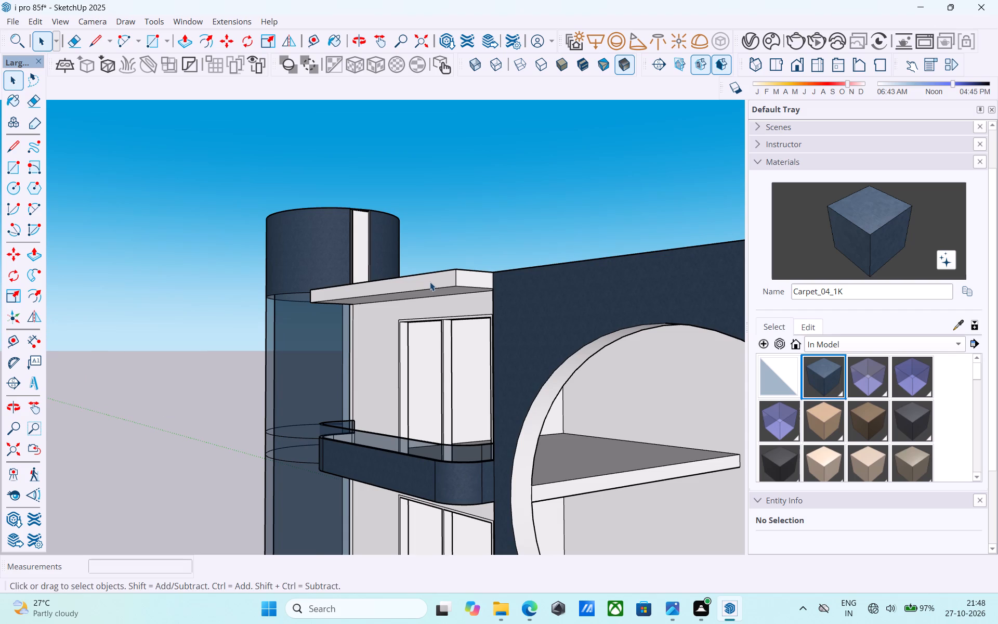
scroll(430, 282, down, 1)
middle_drag(430, 282, 430, 279)
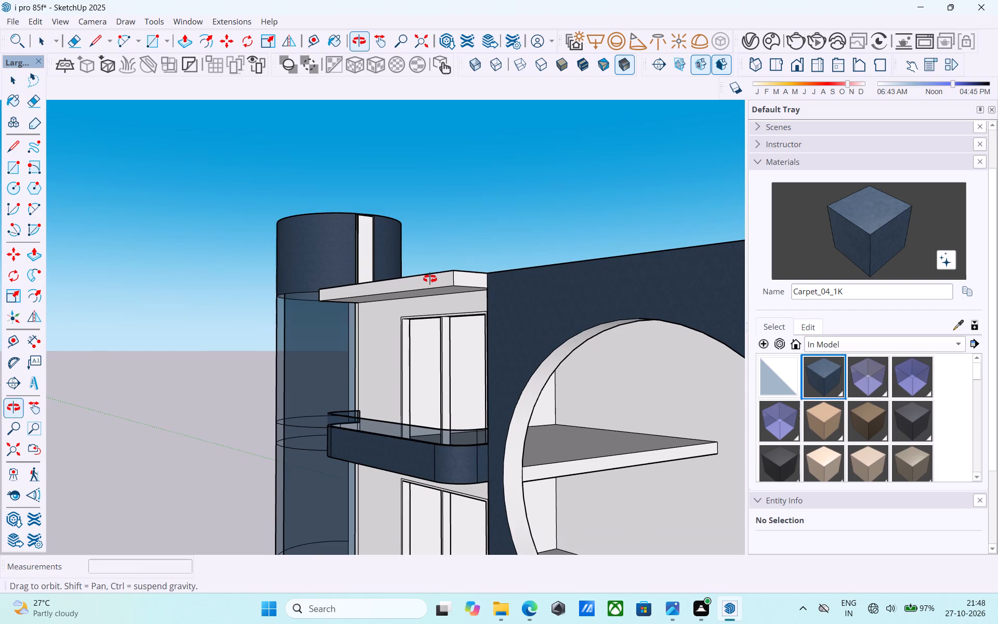
middle_drag(430, 279, 453, 220)
middle_click(453, 220)
middle_drag(454, 223, 487, 207)
scroll(487, 209, down, 4)
scroll(431, 240, down, 4)
middle_drag(431, 242, 479, 253)
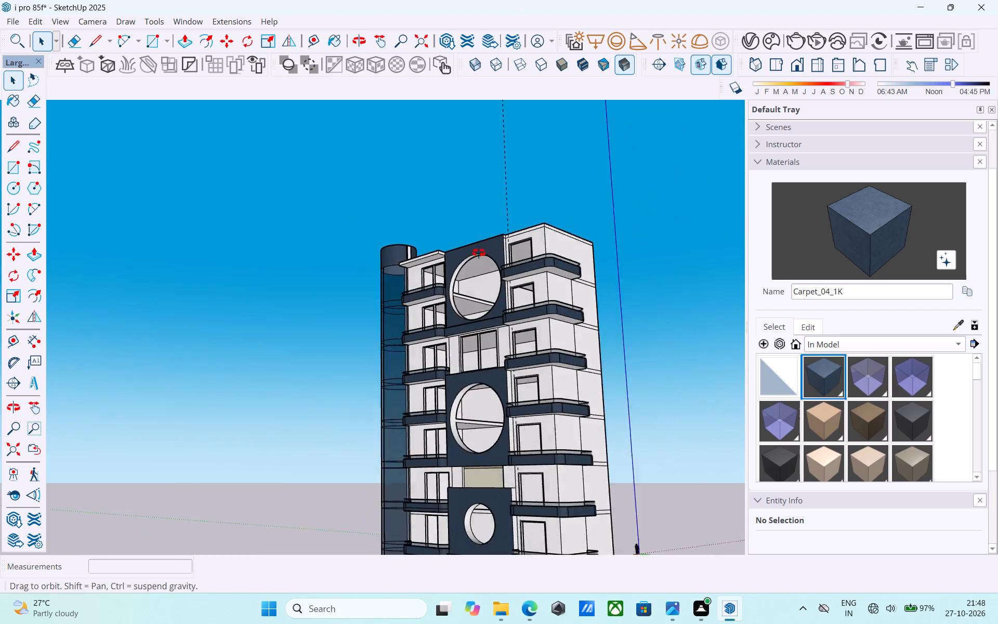
middle_drag(479, 253, 536, 253)
Paint the roof overhang's underside, front face and both end faces with Carpet_04_1K.
scroll(384, 270, up, 8)
middle_drag(419, 253, 436, 249)
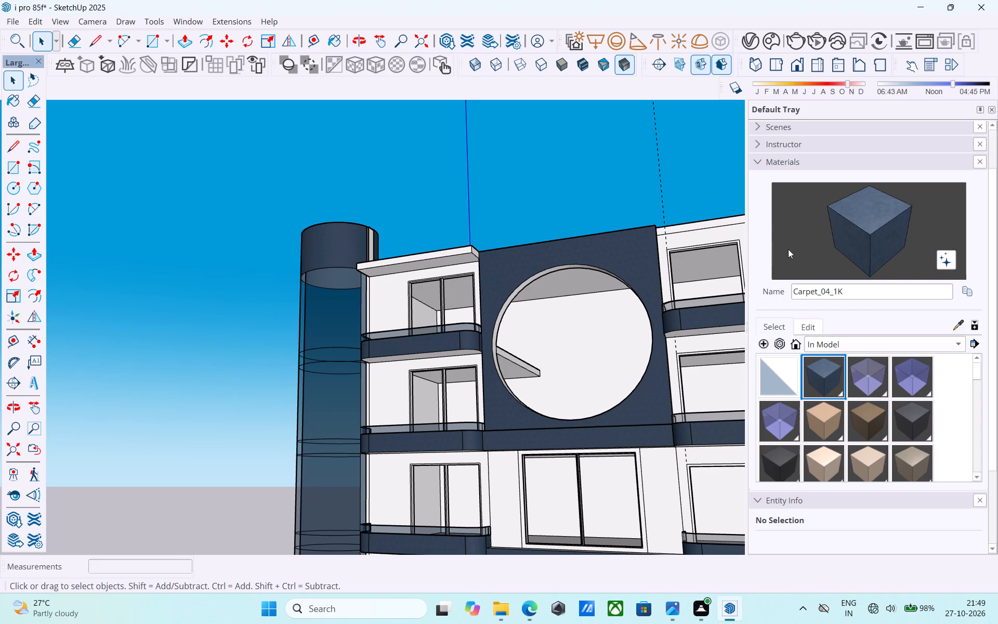
click(876, 230)
scroll(417, 261, up, 7)
double_click(417, 266)
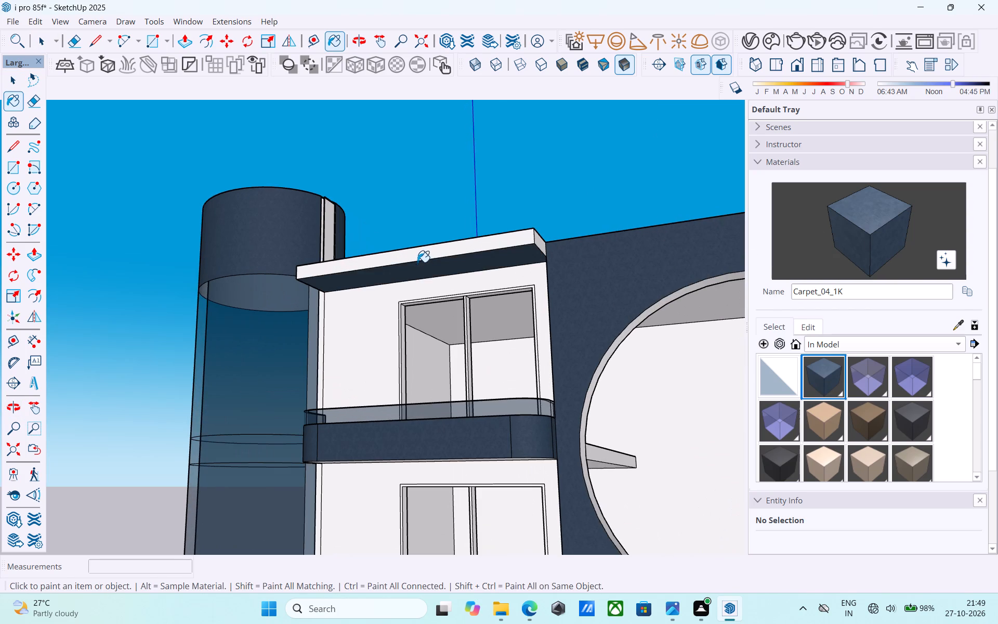
click(418, 261)
middle_drag(418, 259, 612, 262)
middle_drag(377, 269, 413, 272)
scroll(335, 278, up, 4)
click(339, 267)
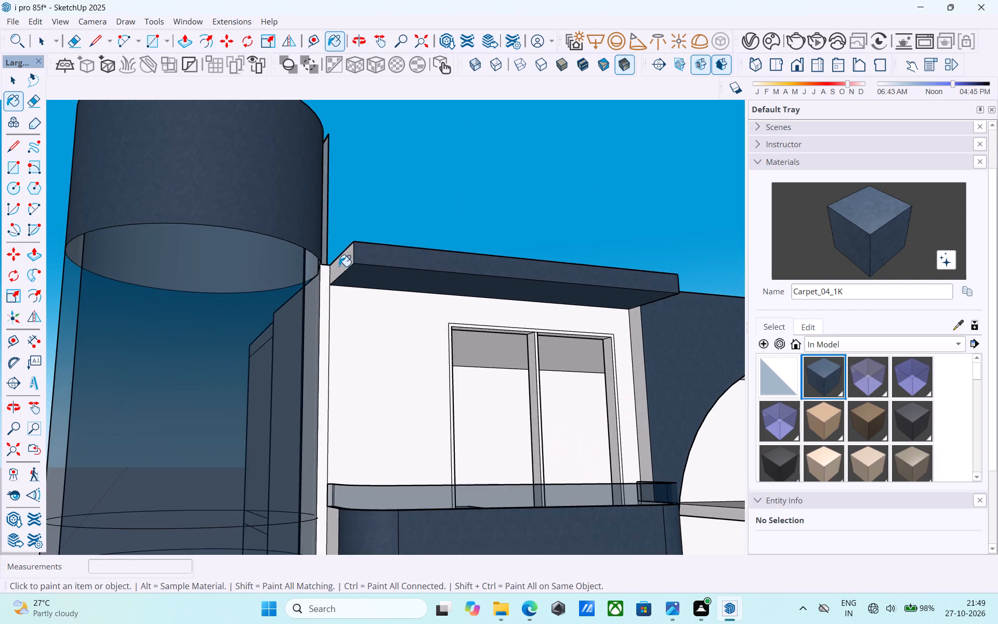
scroll(337, 263, down, 4)
middle_drag(361, 262, 34, 322)
middle_drag(321, 307, 301, 317)
click(495, 276)
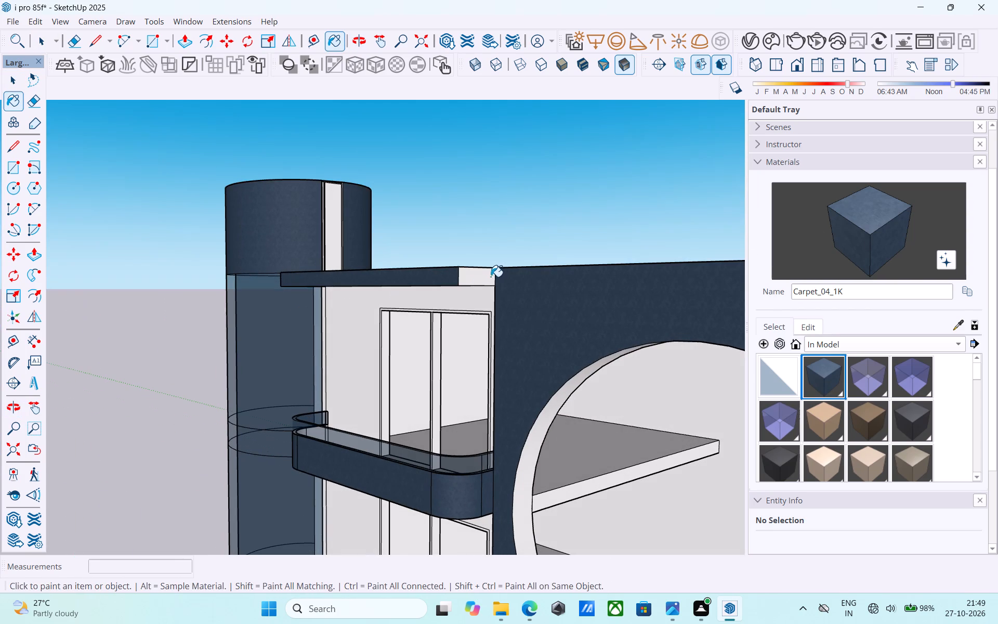
click(488, 277)
Save the tower model.
scroll(441, 279, down, 10)
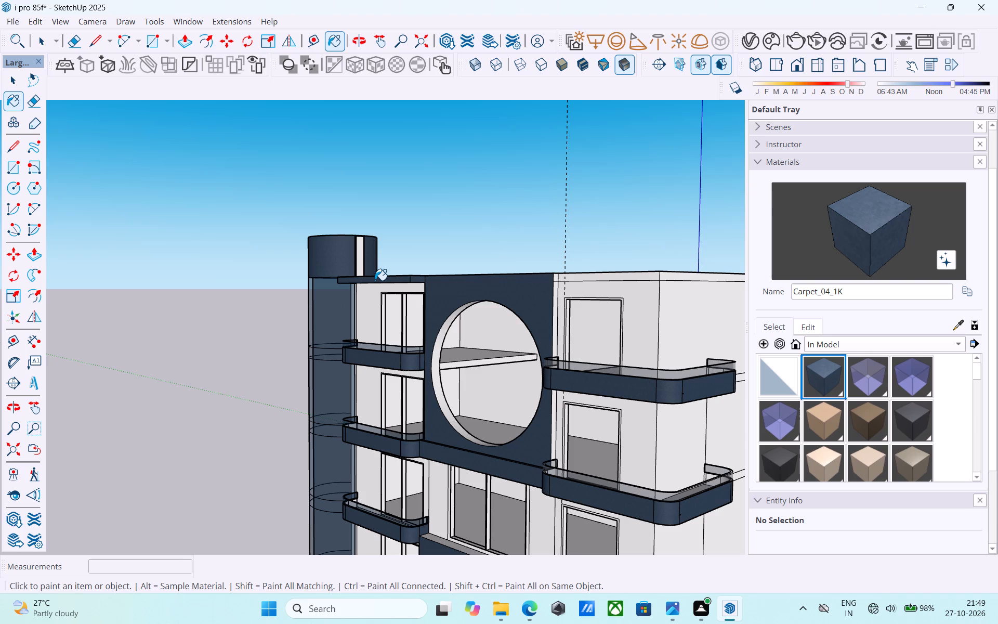
scroll(168, 89, down, 9)
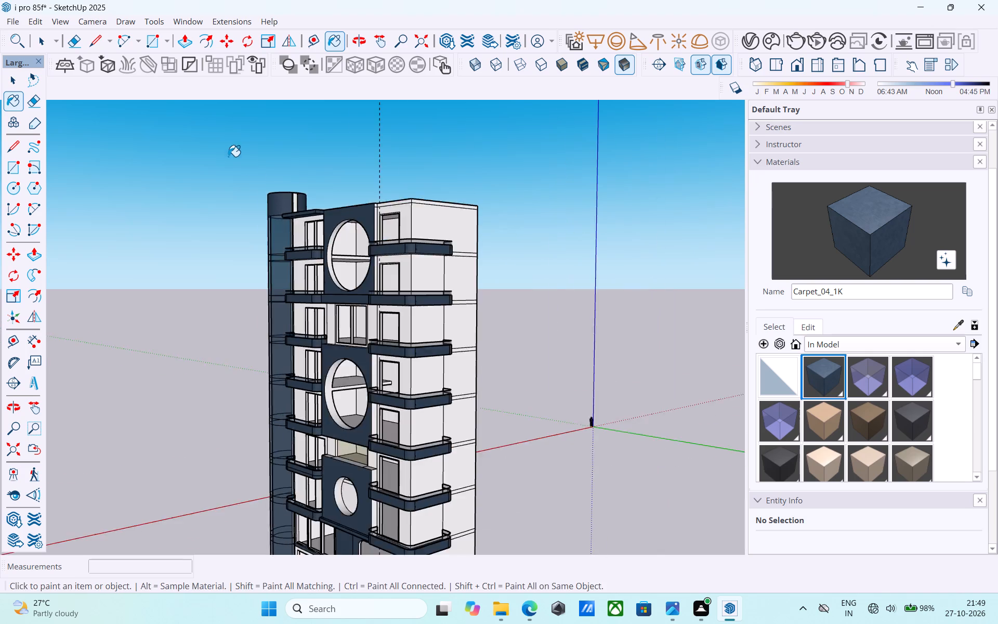
scroll(228, 157, down, 3)
middle_drag(301, 217, 641, 228)
scroll(234, 259, up, 5)
middle_drag(358, 246, 330, 315)
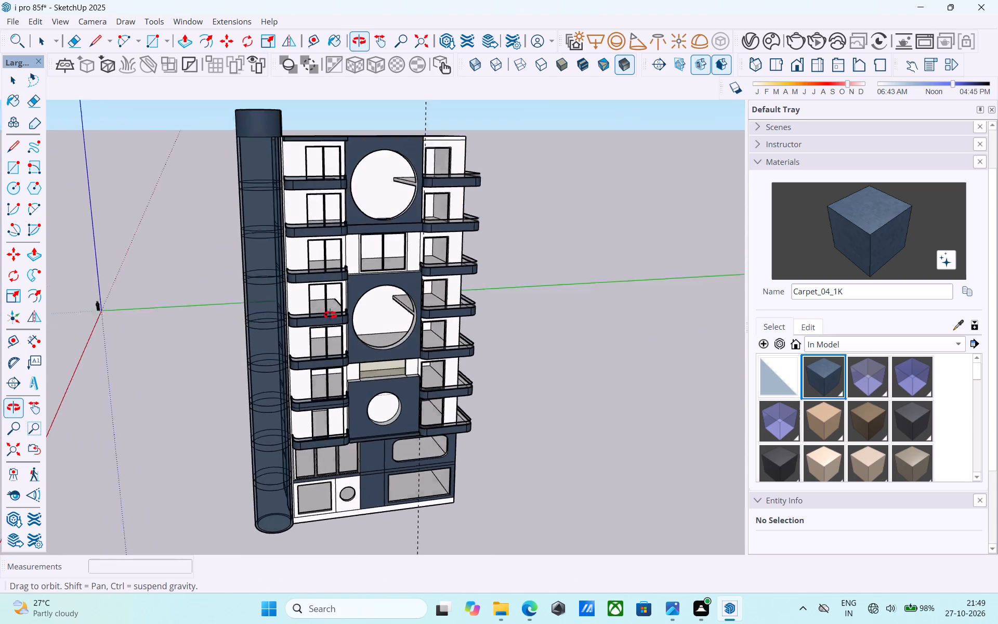
middle_drag(330, 315, 256, 335)
key(space)
scroll(255, 295, up, 5)
key(ctrl+s)
scroll(267, 290, down, 6)
key(space)
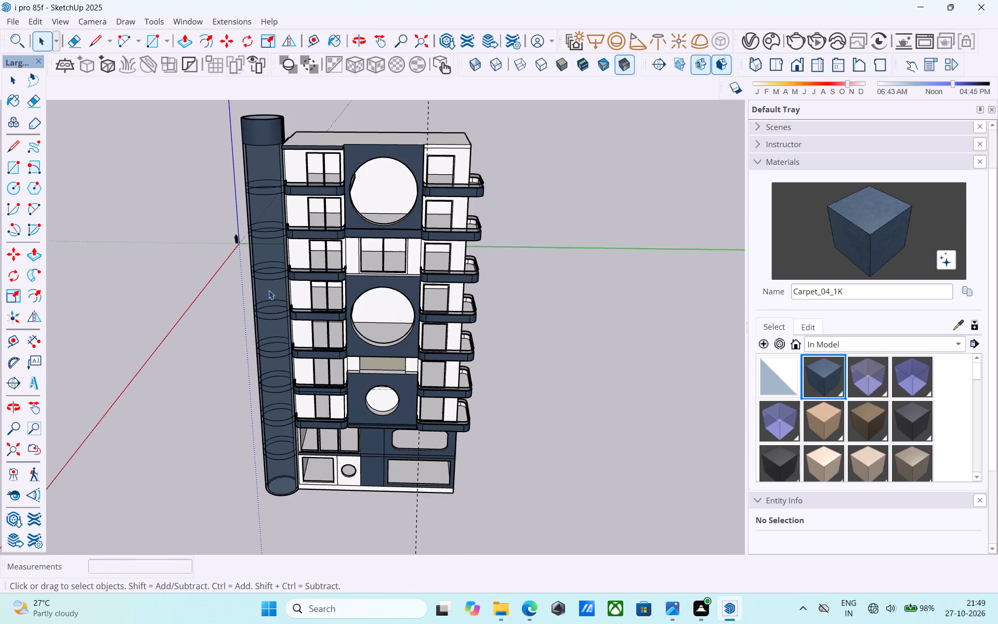
Examine the whole tower's front, base and roof from several angles.
scroll(337, 262, down, 2)
middle_drag(337, 262, 253, 242)
shift+scroll(383, 251, up, 1)
shift+middle_drag(383, 251, 358, 278)
middle_drag(418, 256, 418, 255)
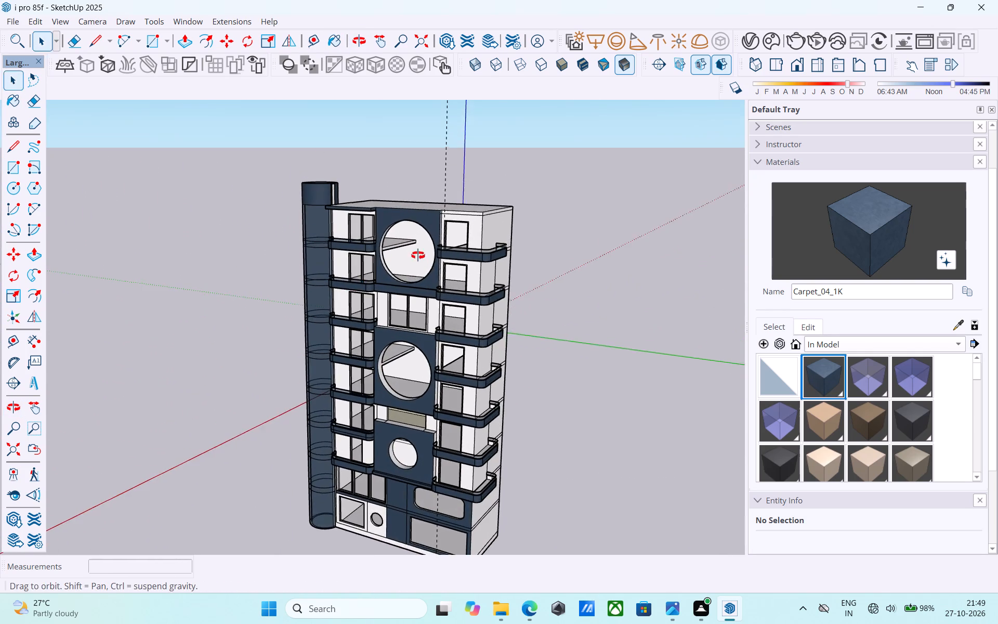
middle_drag(418, 255, 410, 183)
scroll(416, 252, up, 3)
scroll(378, 274, down, 2)
middle_drag(378, 273, 375, 179)
shift+middle_drag(412, 325, 412, 326)
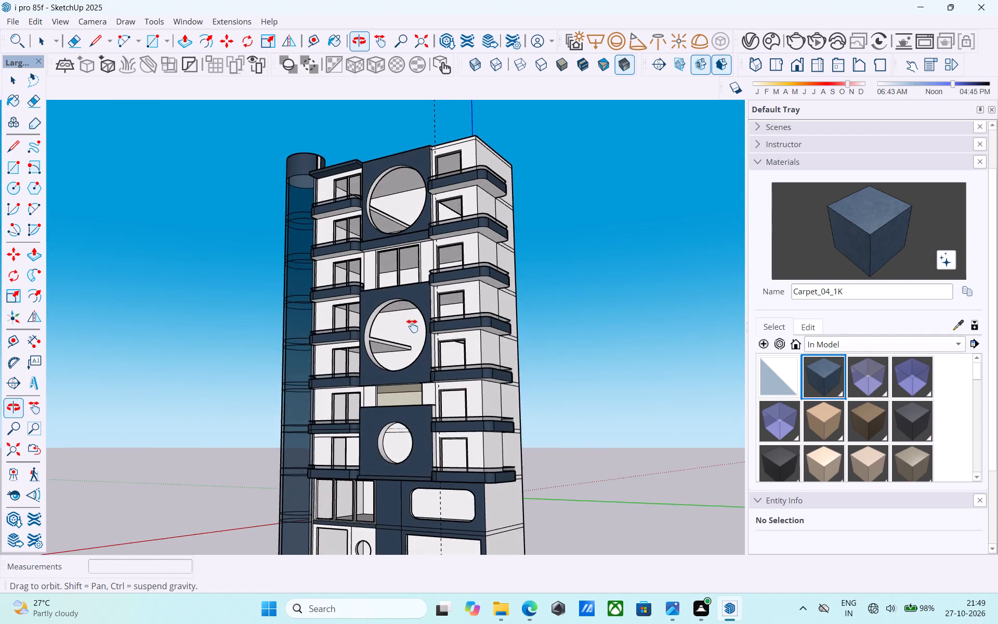
shift+middle_drag(412, 326, 608, 230)
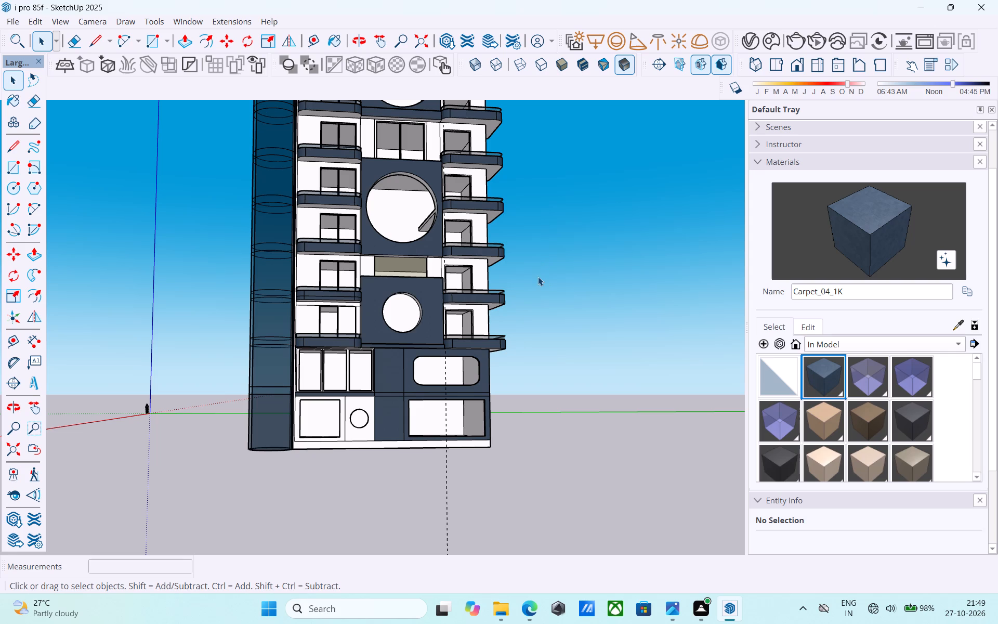
scroll(501, 266, down, 4)
shift+middle_drag(490, 272, 442, 521)
shift+middle_drag(402, 396, 419, 325)
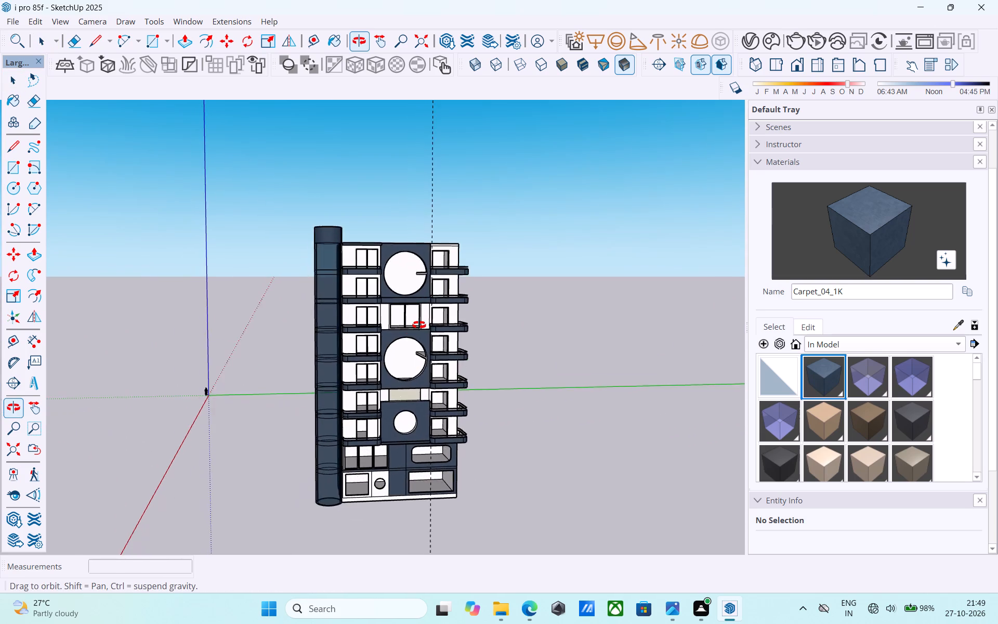
shift+middle_drag(419, 325, 262, 469)
scroll(286, 393, up, 3)
shift+middle_drag(410, 318, 401, 350)
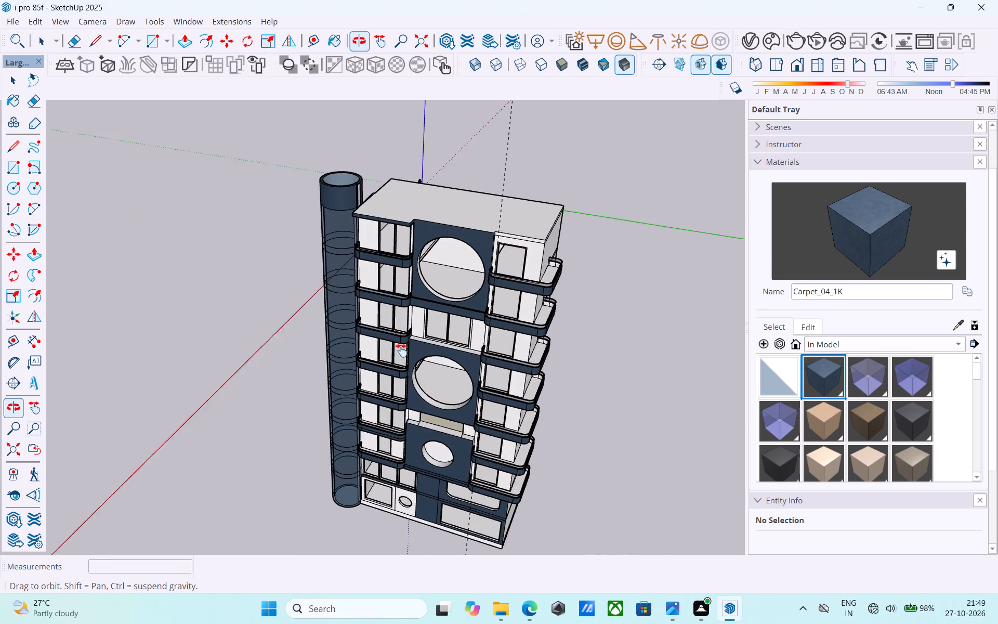
shift+middle_drag(401, 350, 413, 413)
Draw a line on the roof from the overhang's inner corner to the cylinder-side edge, separating the front overhang strip.
scroll(419, 293, up, 9)
middle_drag(440, 301, 440, 305)
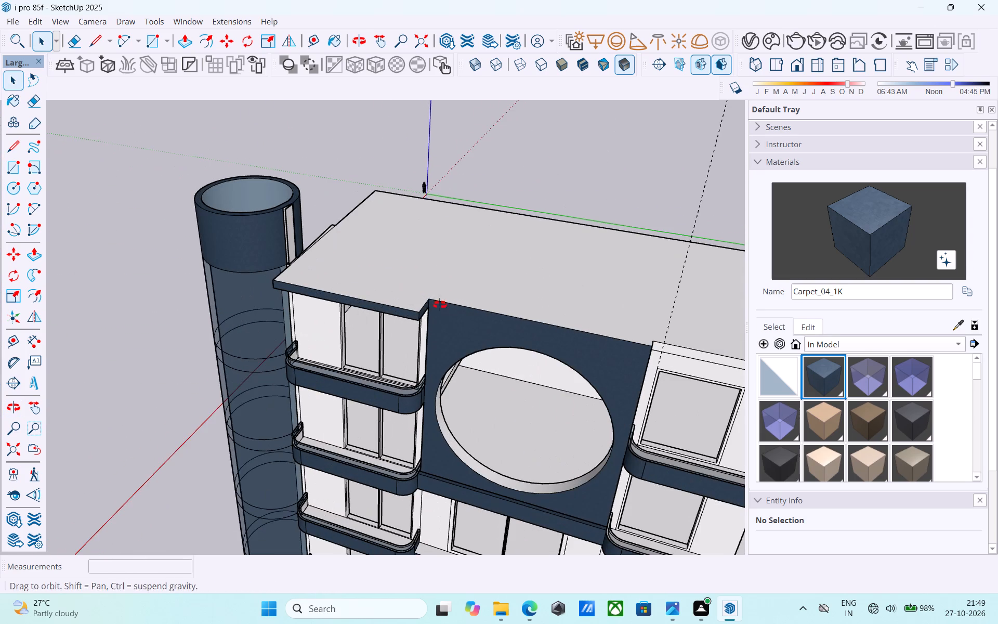
middle_drag(440, 305, 448, 340)
scroll(448, 336, up, 4)
middle_drag(440, 321, 445, 357)
scroll(439, 350, up, 4)
key(l)
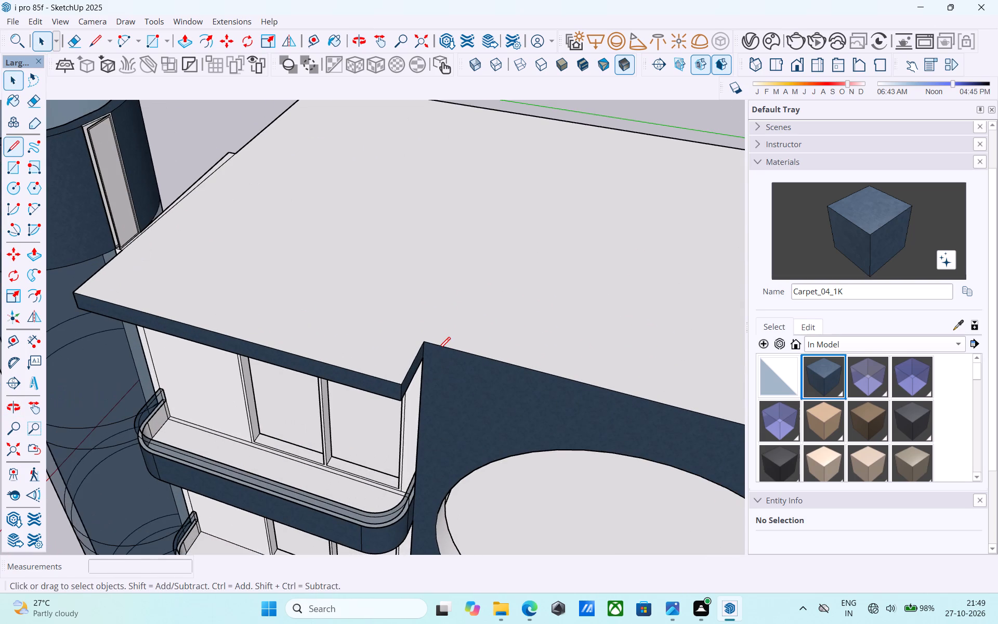
scroll(438, 350, up, 2)
click(425, 340)
middle_drag(284, 287, 489, 369)
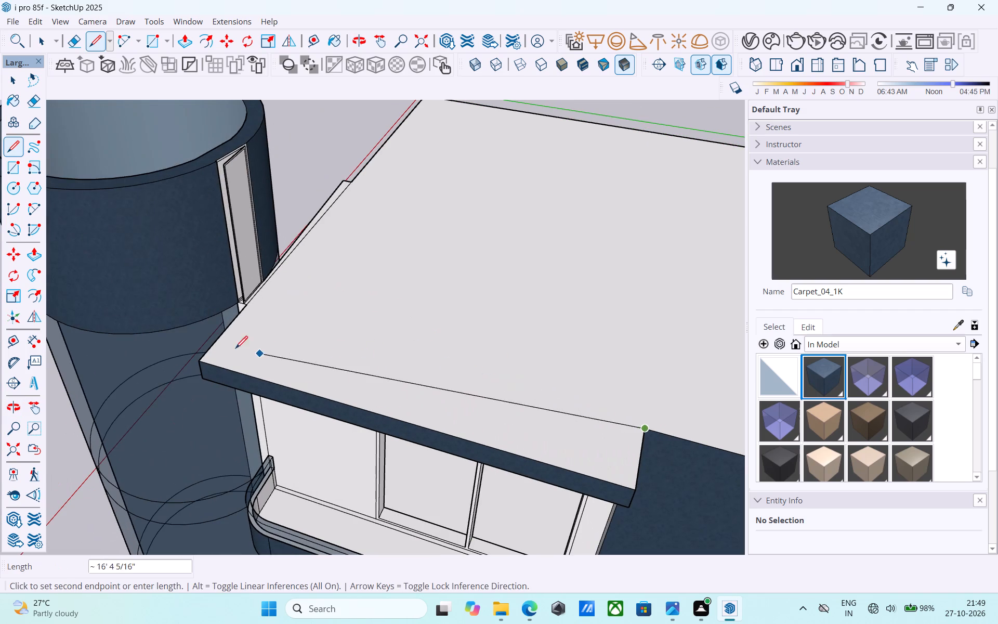
scroll(236, 319, up, 3)
click(236, 319)
scroll(235, 316, down, 5)
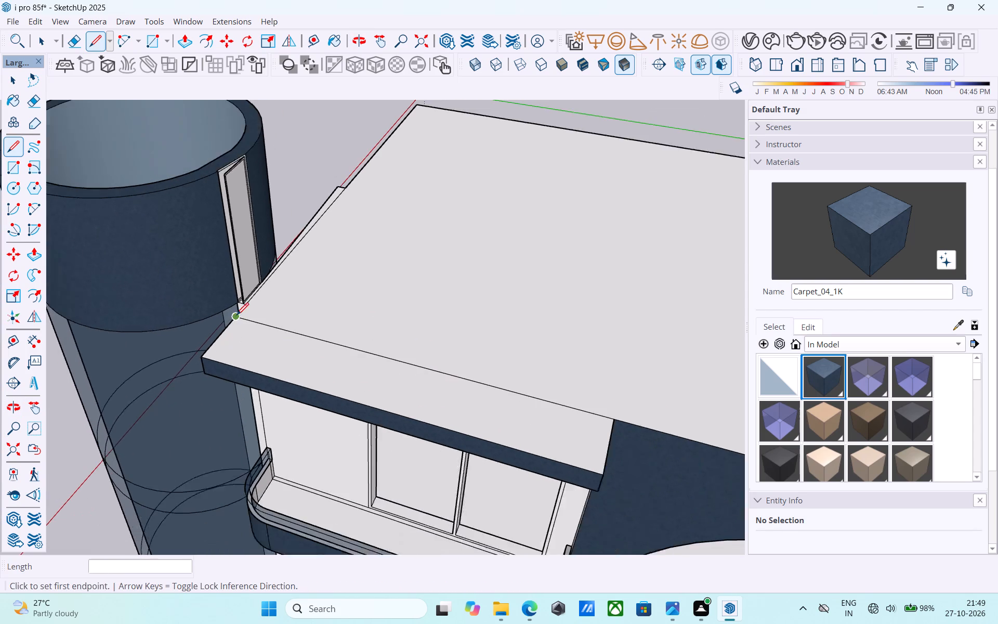
Push/Pull the roof's front overhang strip up by 1'.
middle_drag(340, 373, 238, 310)
key(space)
click(358, 345)
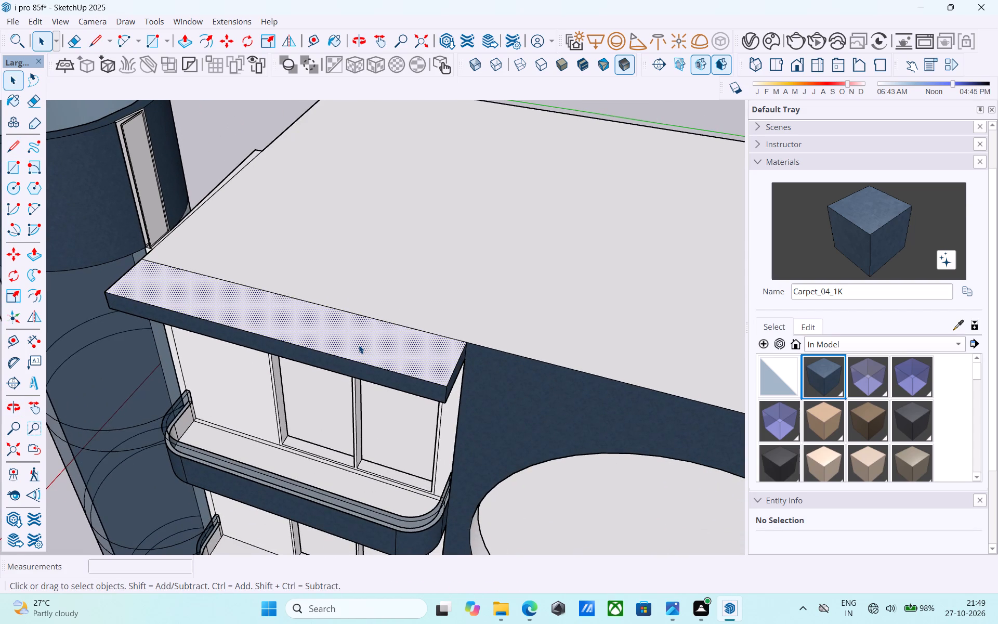
key(p)
click(359, 345)
text(1')
key(Return)
scroll(361, 334, down, 1)
middle_drag(361, 334, 378, 254)
scroll(378, 254, down, 3)
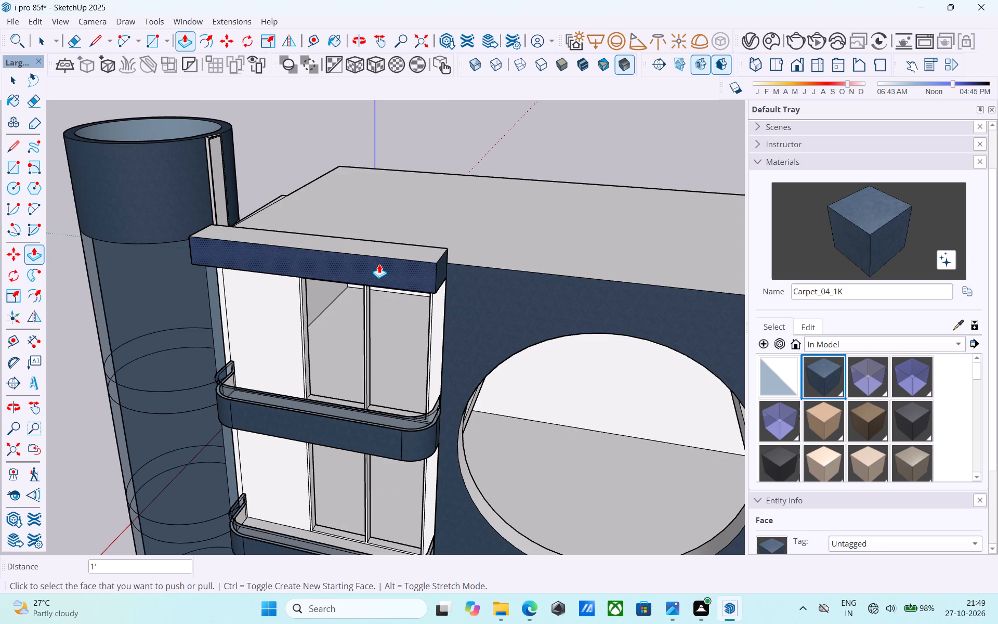
key(space)
Push/Pull the raised strip's back face 26' across the roof to the rear edge.
scroll(423, 264, down, 3)
middle_drag(430, 268, 292, 298)
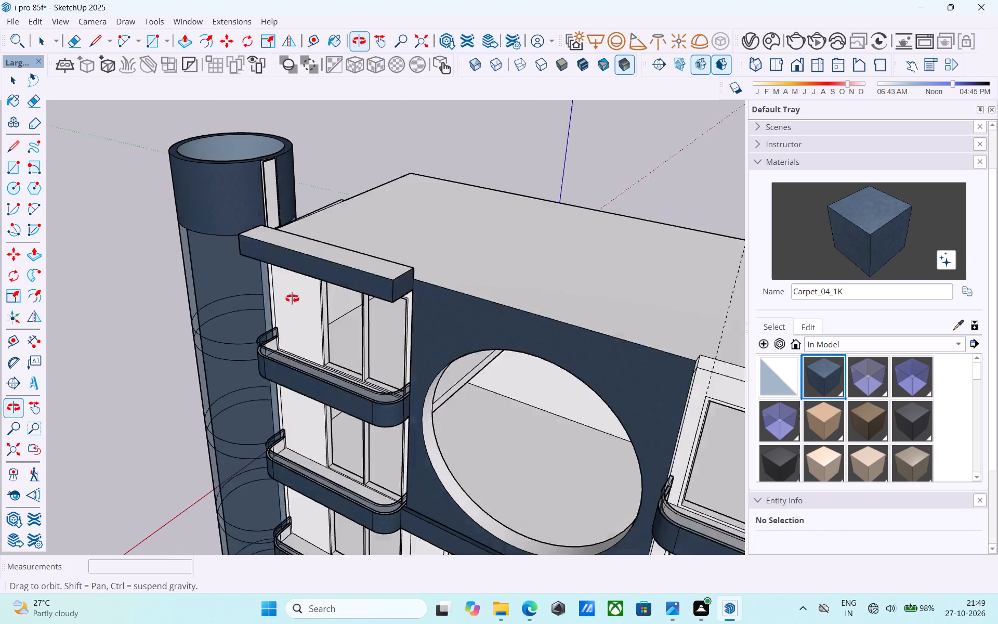
middle_drag(292, 298, 67, 311)
middle_drag(286, 263, 245, 248)
scroll(334, 239, up, 8)
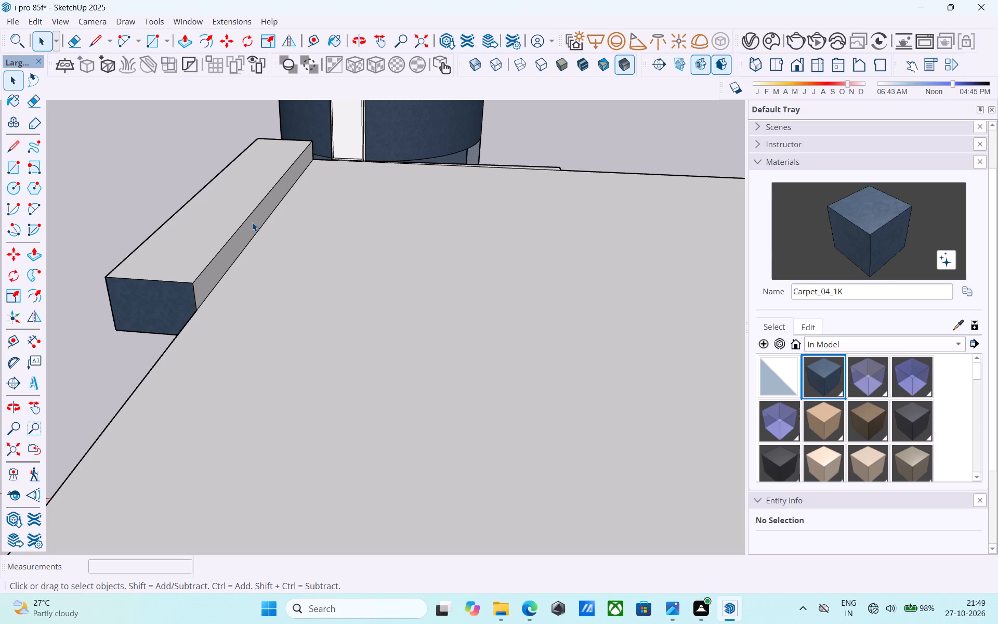
click(252, 222)
key(p)
click(252, 222)
scroll(261, 224, down, 3)
middle_drag(302, 236, 352, 248)
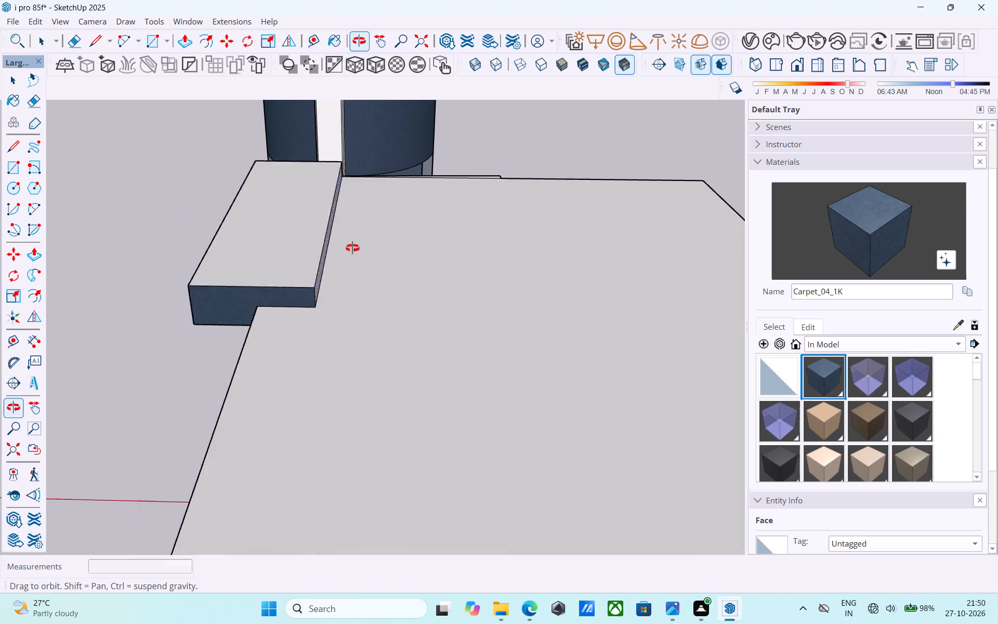
middle_drag(352, 248, 412, 261)
middle_drag(521, 255, 333, 265)
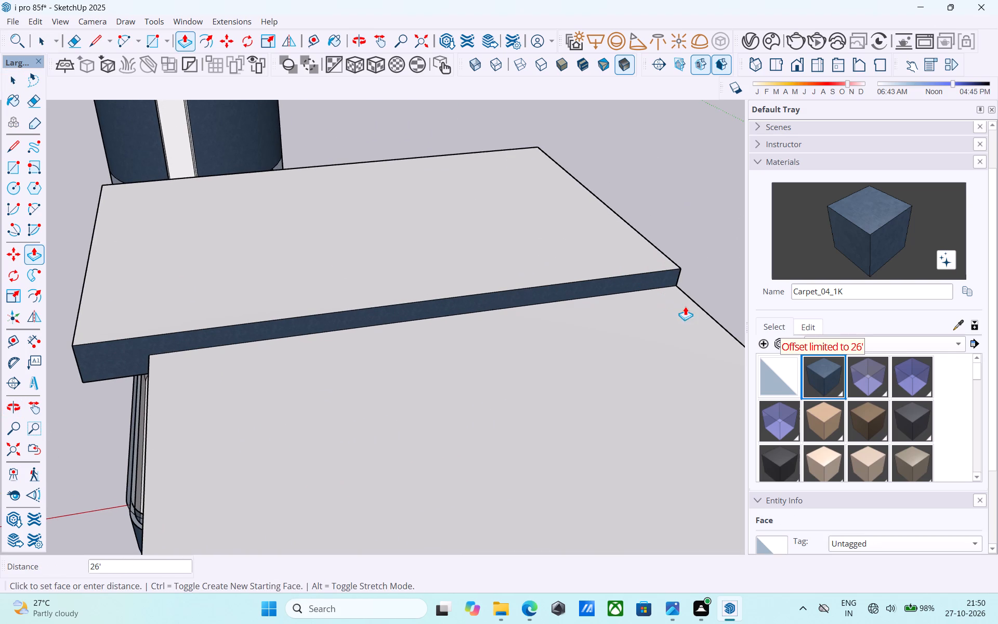
click(708, 314)
Paint the raised roof slab's top face with Carpet_04_1K.
scroll(461, 294, down, 1)
middle_drag(415, 301, 678, 256)
scroll(662, 236, down, 3)
shift+middle_drag(582, 257, 559, 265)
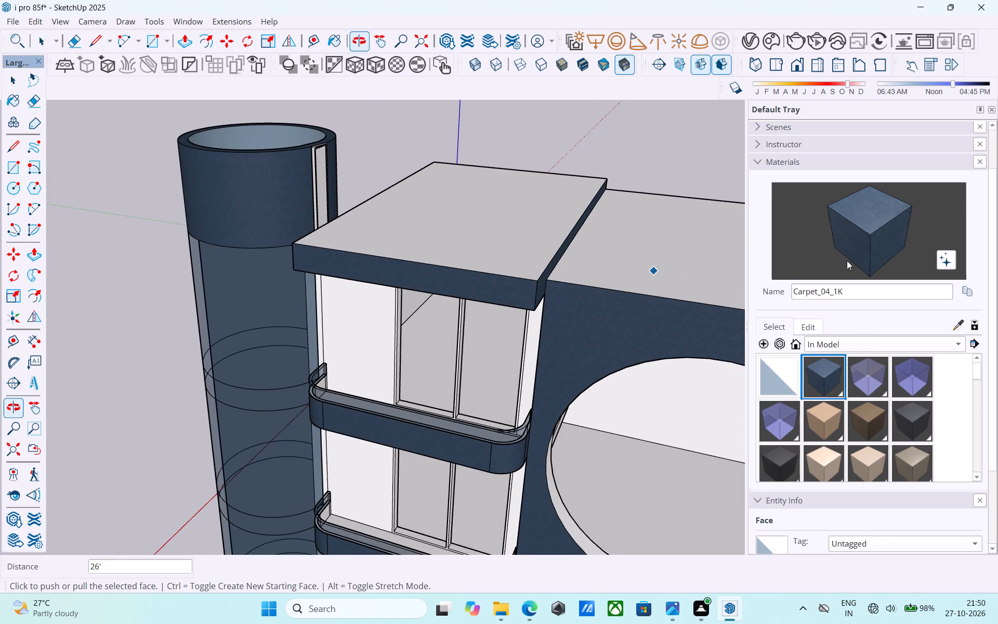
click(861, 248)
click(451, 249)
Paint the remaining white end faces of the upper balconies beside the cylinder with Carpet_04_1K.
middle_drag(471, 254, 379, 219)
scroll(382, 220, down, 3)
shift+middle_drag(385, 235, 395, 126)
middle_drag(399, 207, 460, 124)
middle_drag(434, 231, 537, 289)
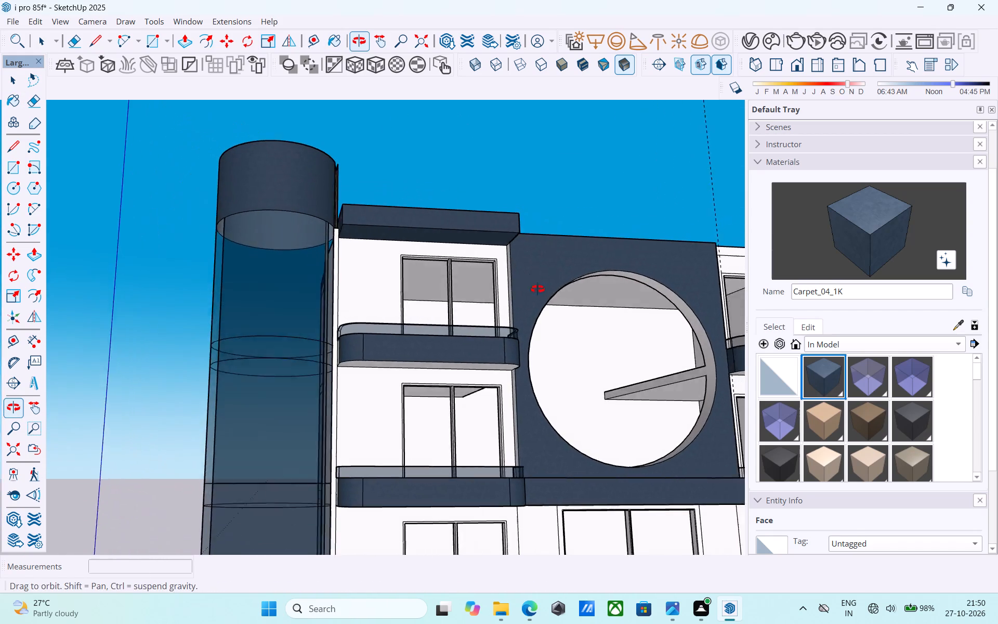
middle_drag(537, 289, 562, 314)
middle_drag(386, 255, 403, 258)
middle_drag(386, 337, 463, 340)
scroll(385, 361, up, 1)
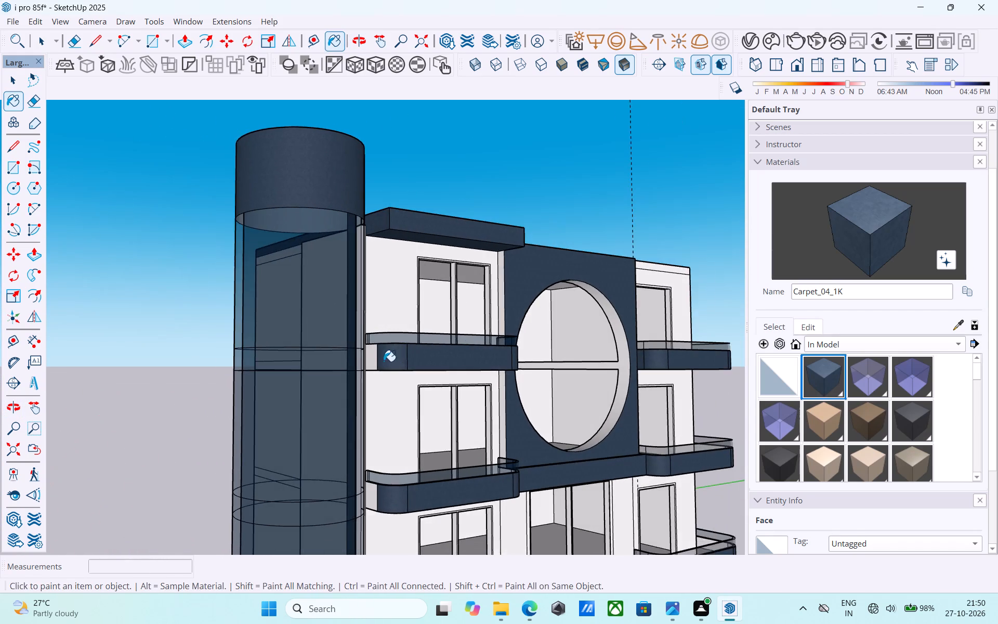
click(371, 355)
scroll(336, 199, down, 4)
scroll(374, 396, up, 1)
click(365, 423)
scroll(304, 283, down, 2)
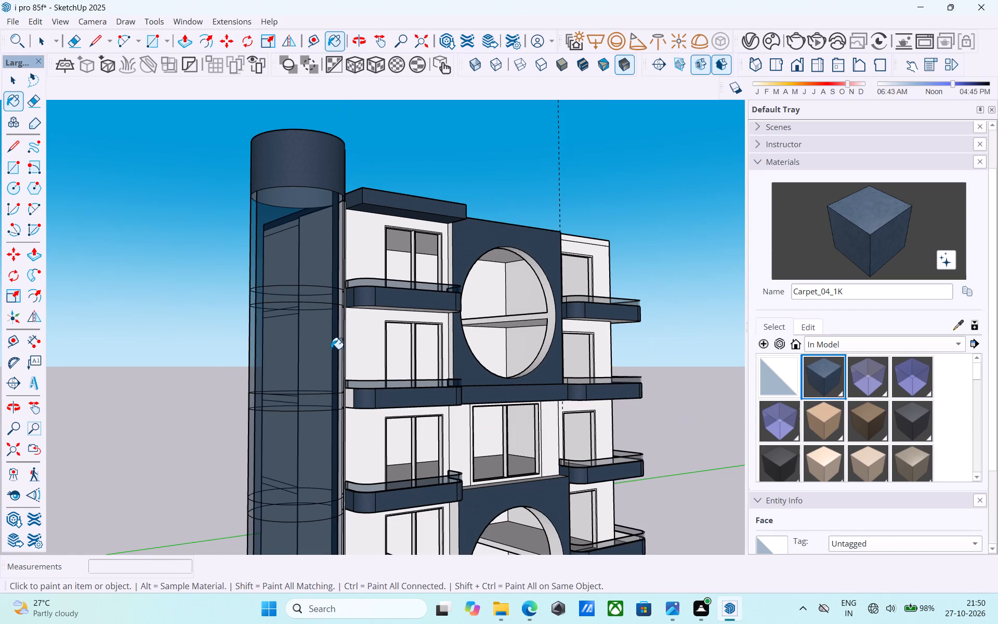
scroll(325, 352, down, 5)
middle_drag(310, 328, 340, 322)
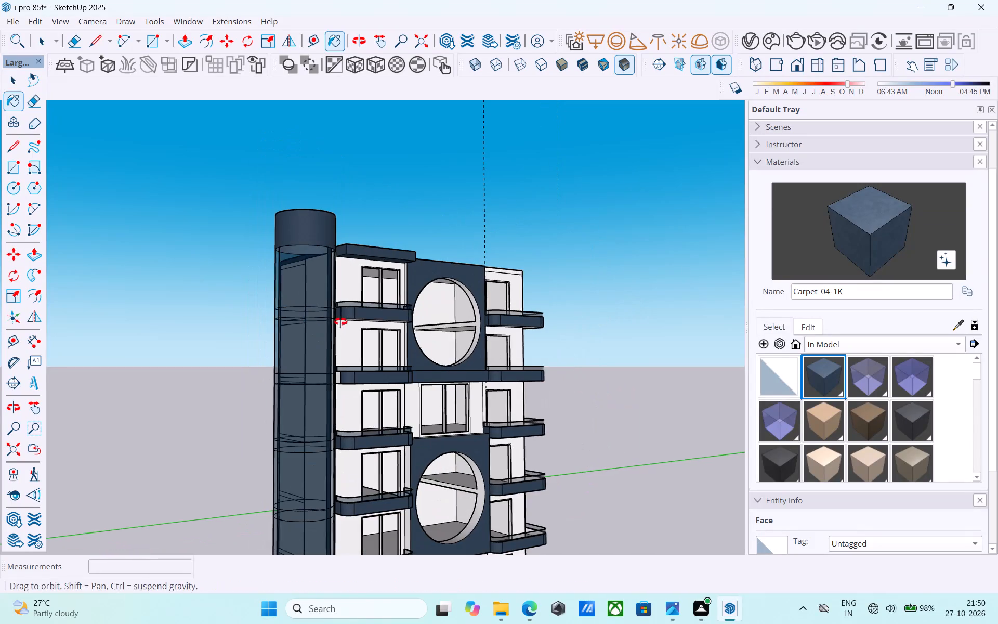
middle_drag(340, 322, 371, 323)
scroll(367, 376, up, 7)
click(344, 372)
scroll(264, 240, down, 5)
scroll(308, 382, up, 3)
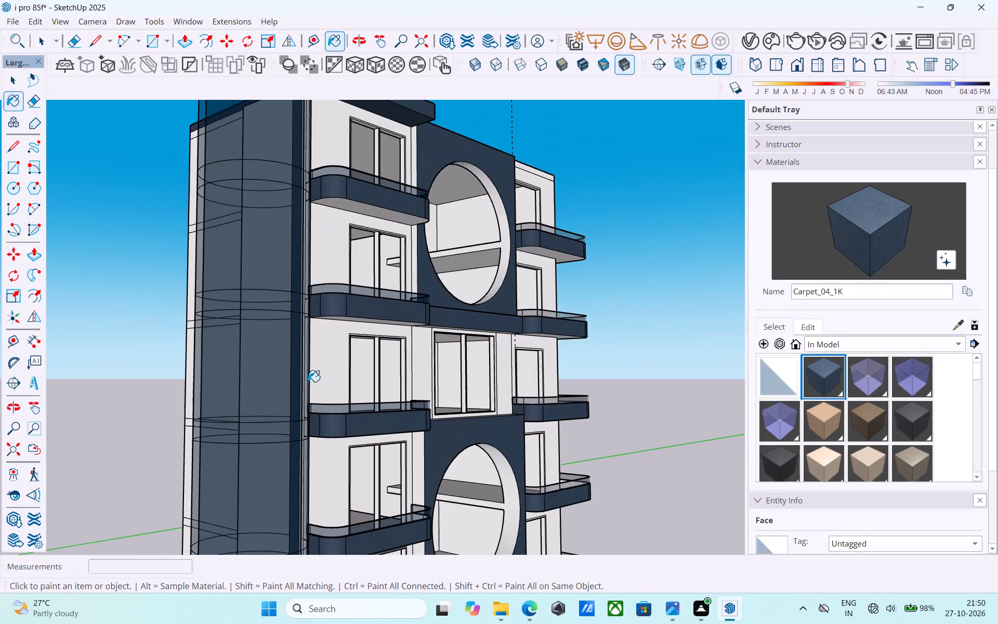
Examine the lower balcony ends and the tower's base beside the cylinder for unpainted faces.
scroll(261, 244, down, 11)
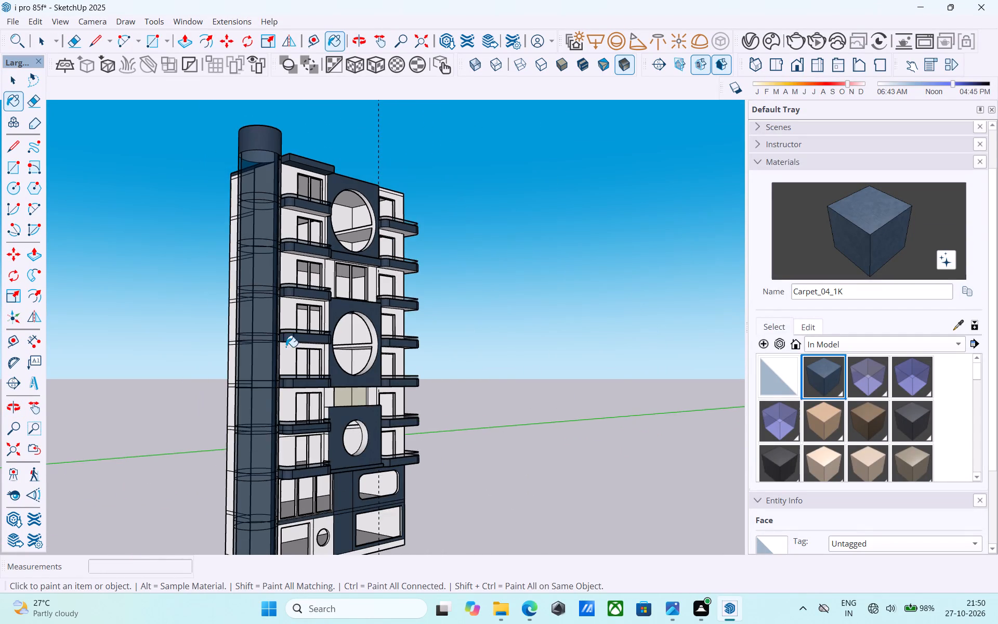
scroll(256, 250, down, 5)
middle_drag(272, 357, 273, 408)
scroll(275, 411, up, 5)
middle_drag(275, 410, 142, 367)
scroll(253, 327, up, 1)
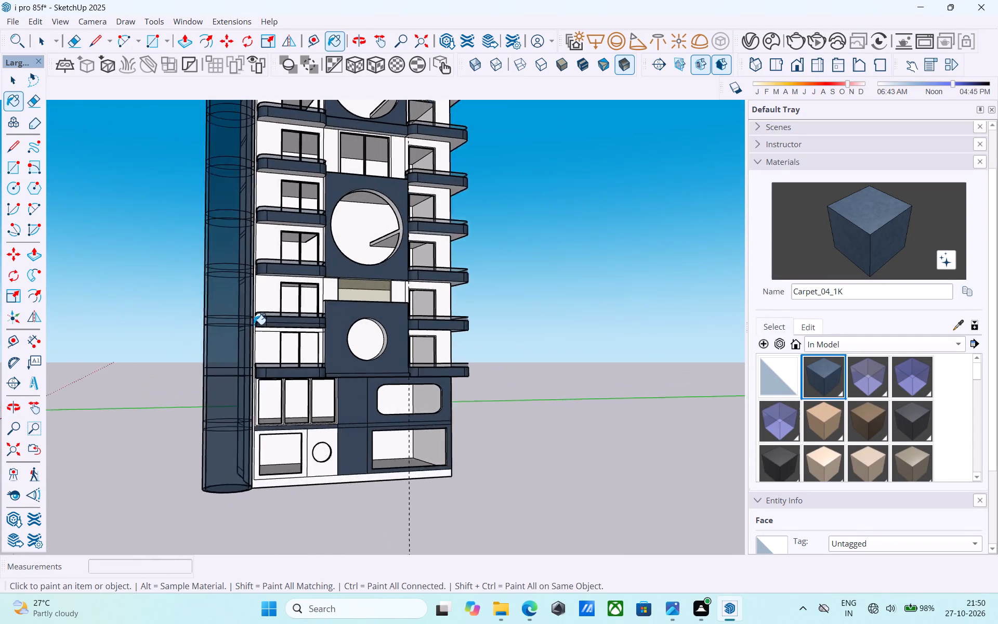
scroll(254, 324, up, 2)
scroll(256, 314, down, 4)
middle_drag(256, 314, 272, 346)
scroll(272, 346, up, 4)
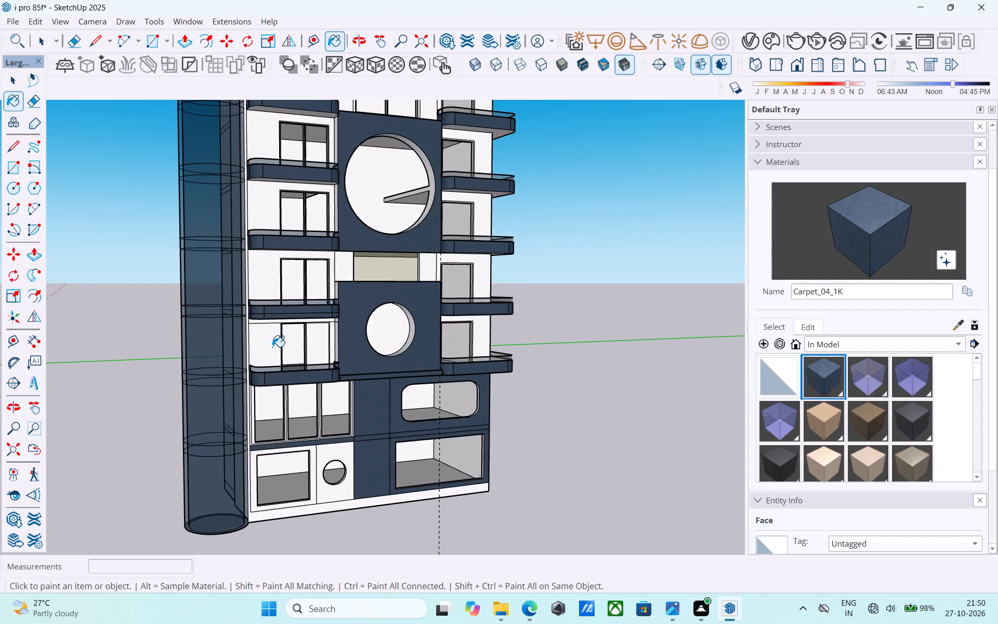
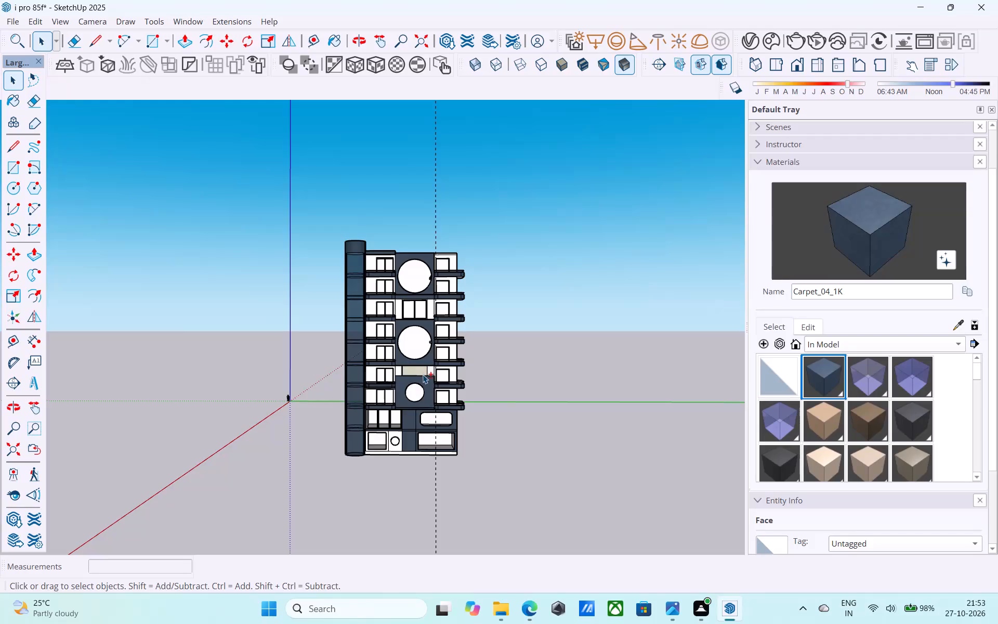
Paint the front walls behind the top three balconies beside the cylinder with Carpet_04_1K.
shift+middle_drag(412, 387, 474, 340)
shift+middle_drag(474, 344, 448, 361)
scroll(428, 251, up, 7)
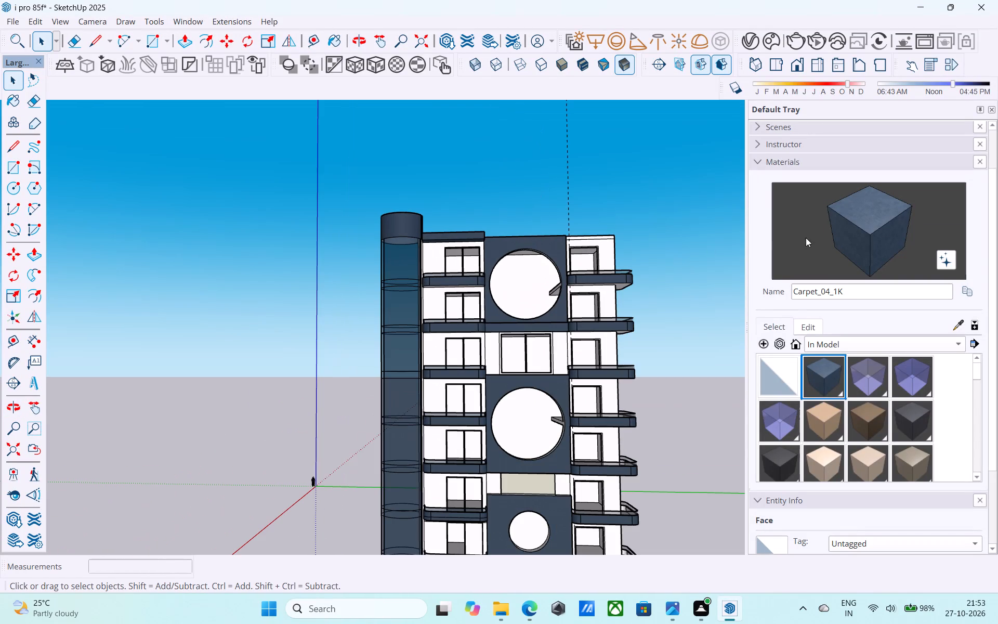
click(889, 223)
scroll(489, 258, up, 7)
click(390, 267)
middle_drag(409, 304, 378, 212)
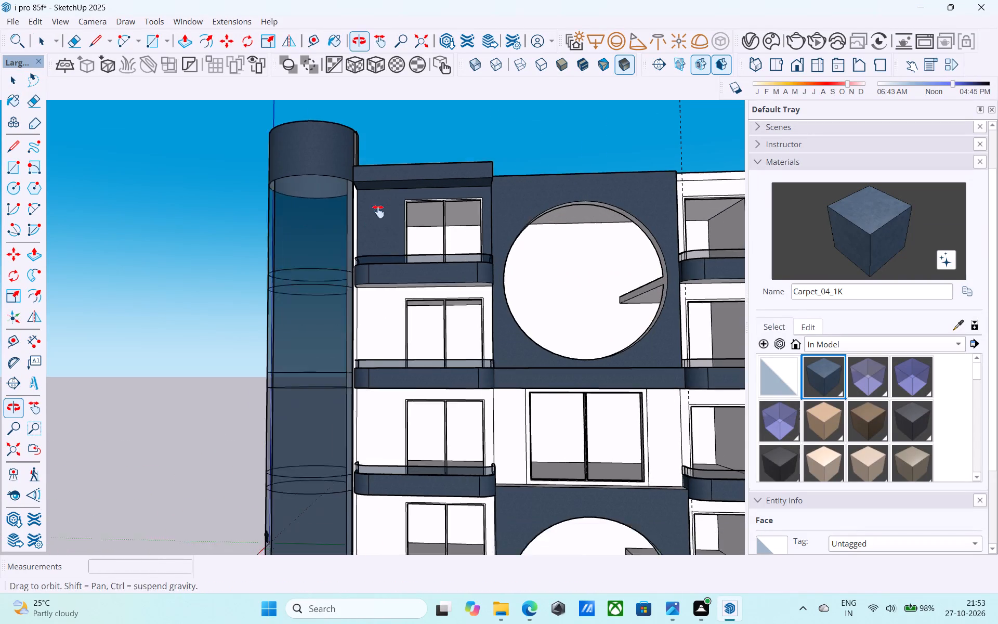
middle_drag(378, 212, 374, 202)
click(368, 247)
middle_drag(374, 309, 349, 190)
click(343, 240)
Paint the front walls behind the lower four balconies beside the cylinder with Carpet_04_1K.
middle_drag(354, 293, 339, 186)
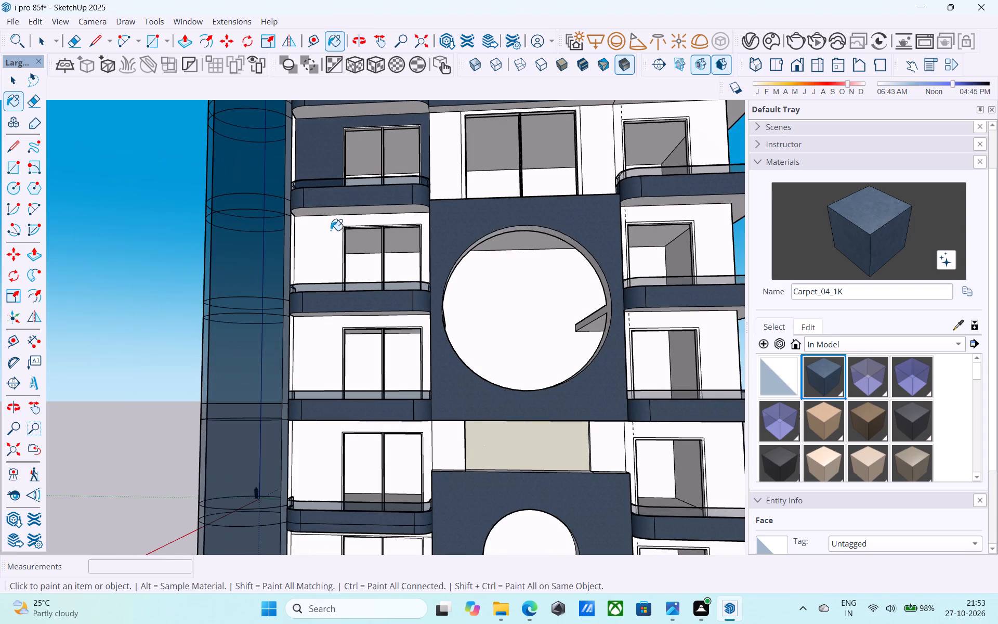
click(329, 238)
middle_drag(321, 297, 320, 229)
click(330, 277)
middle_drag(337, 301, 321, 146)
click(313, 245)
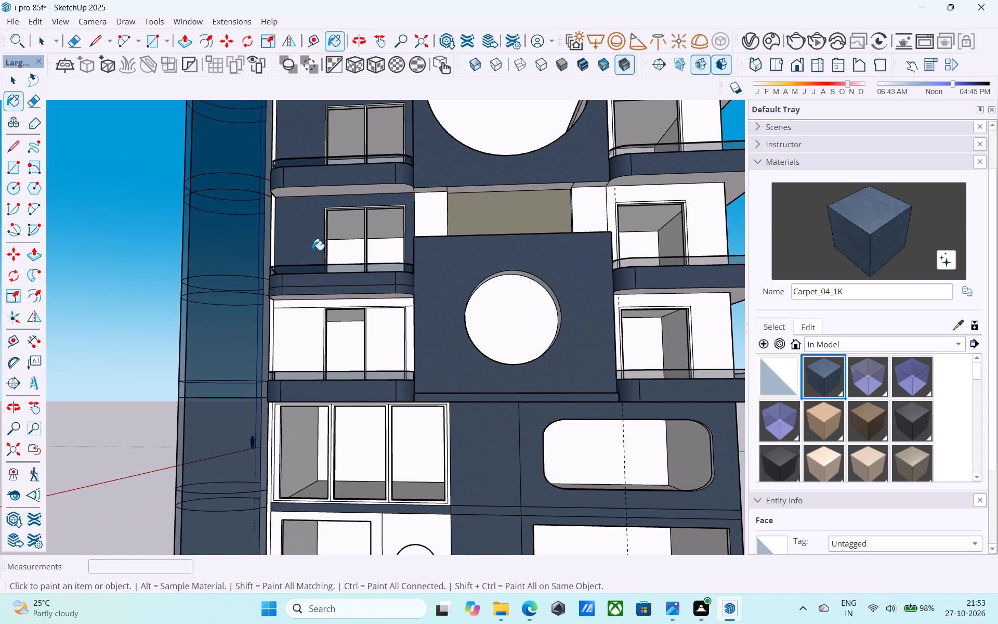
middle_drag(312, 253, 319, 129)
click(300, 219)
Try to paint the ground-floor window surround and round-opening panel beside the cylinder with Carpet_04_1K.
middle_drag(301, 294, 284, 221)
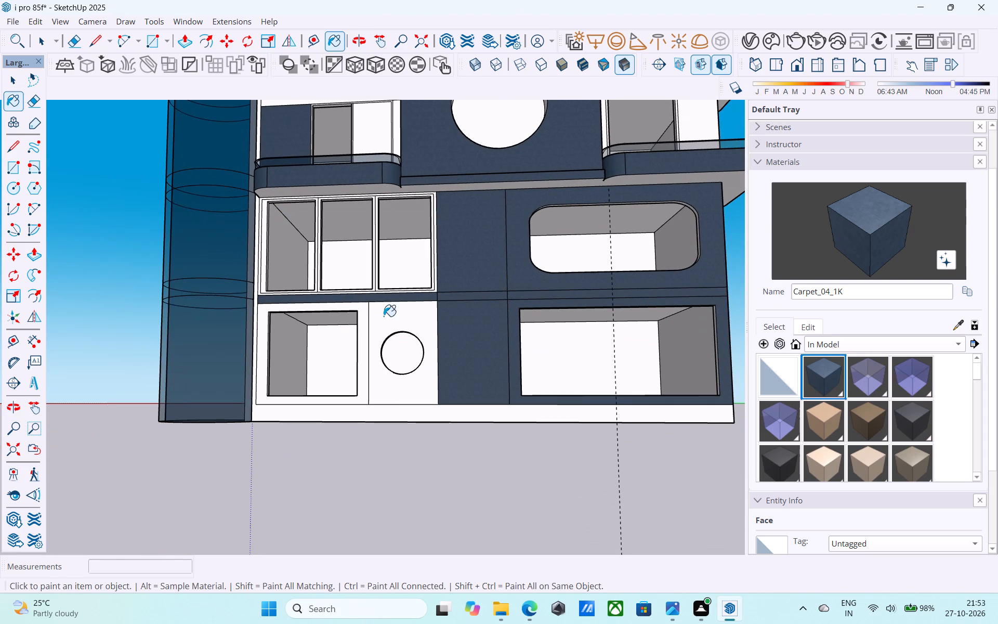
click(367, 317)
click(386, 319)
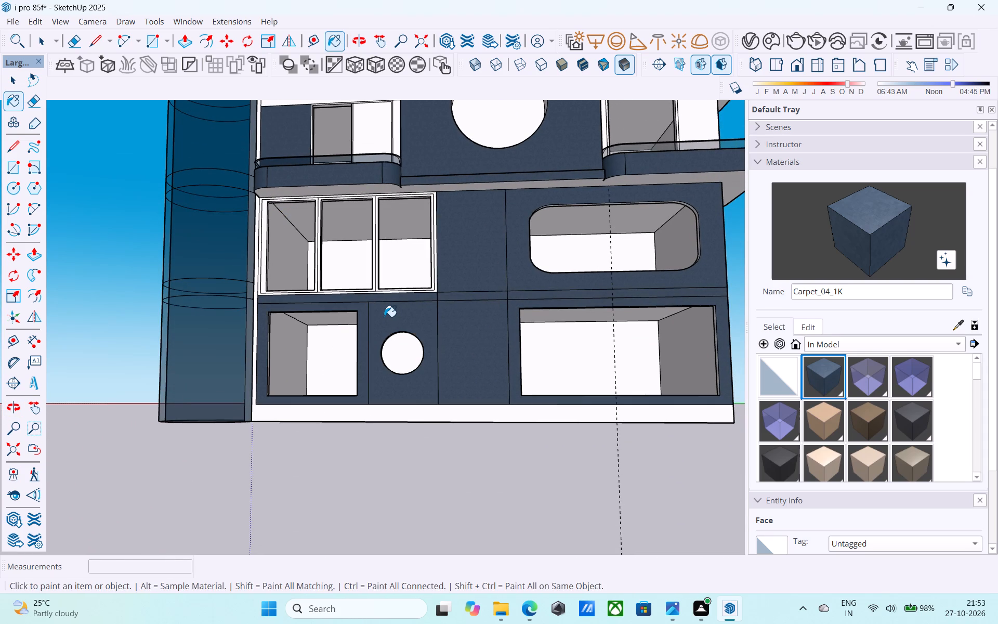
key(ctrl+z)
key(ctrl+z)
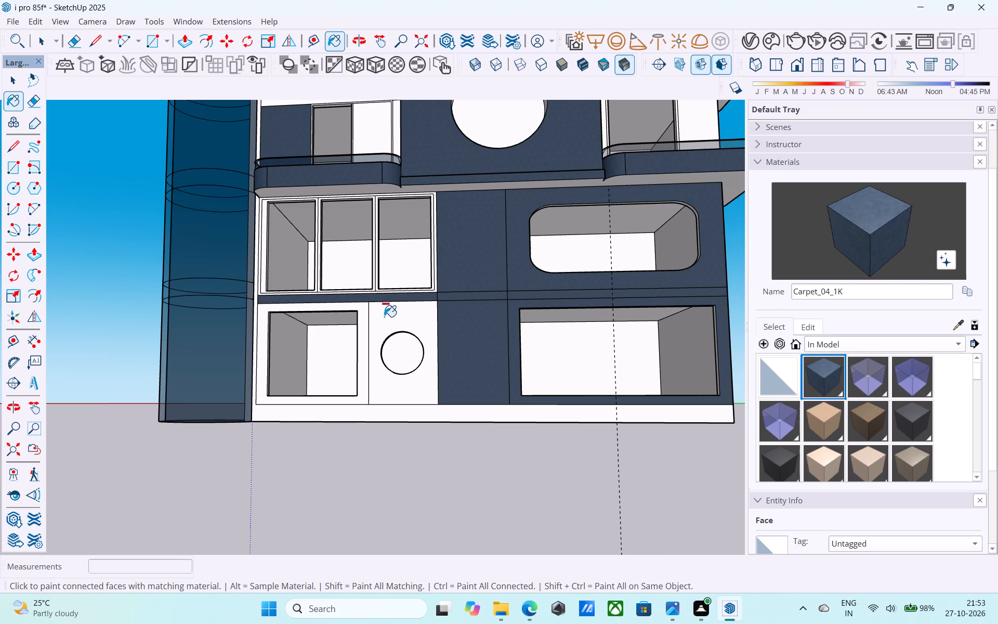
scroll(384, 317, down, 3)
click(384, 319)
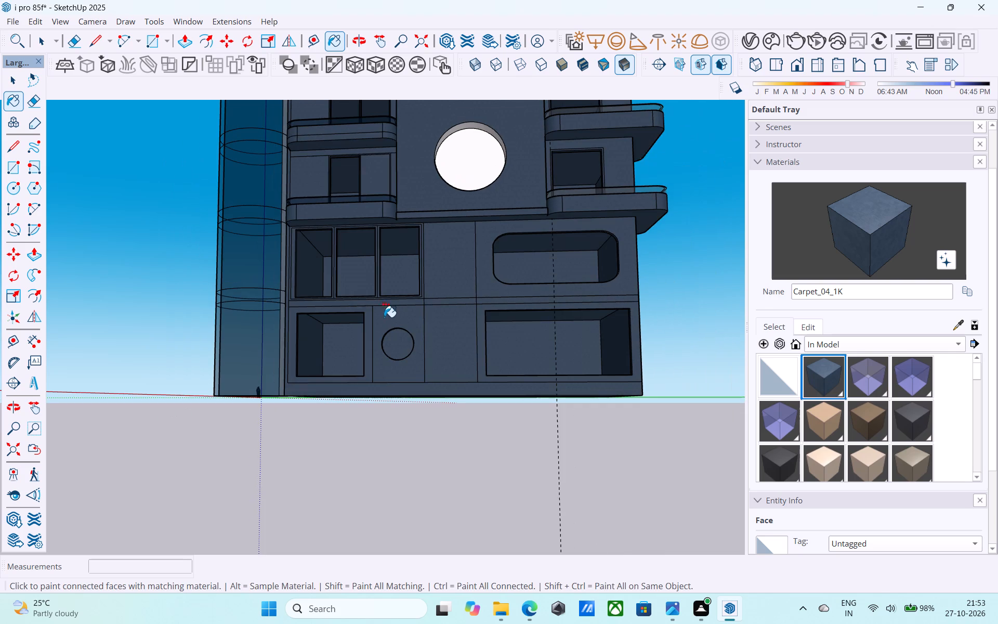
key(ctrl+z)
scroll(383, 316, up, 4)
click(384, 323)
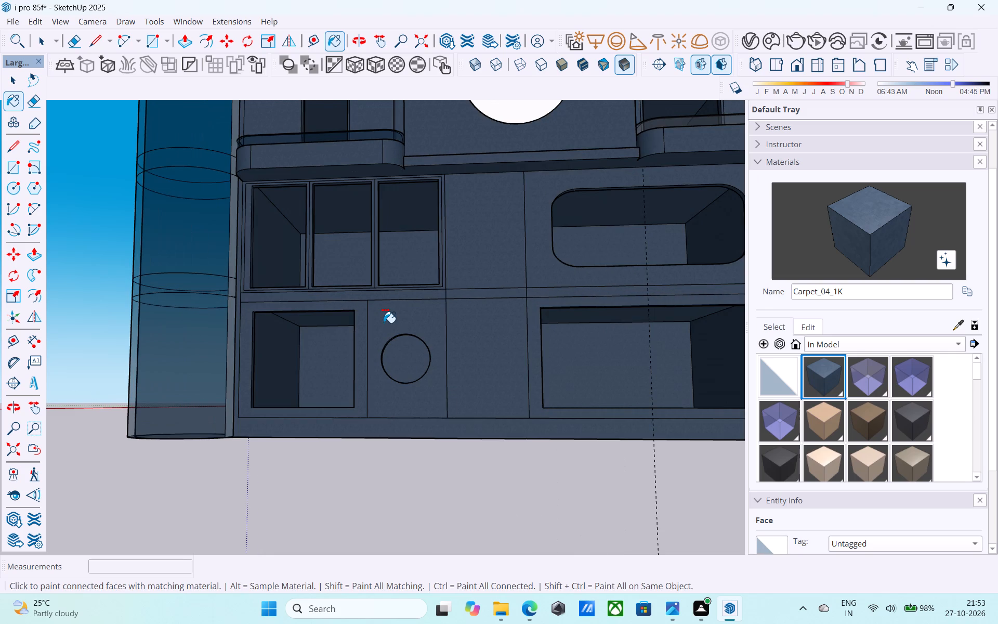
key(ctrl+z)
Paint the ground-floor wall panel around the small round opening with Carpet_04_1K.
key(space)
click(384, 323)
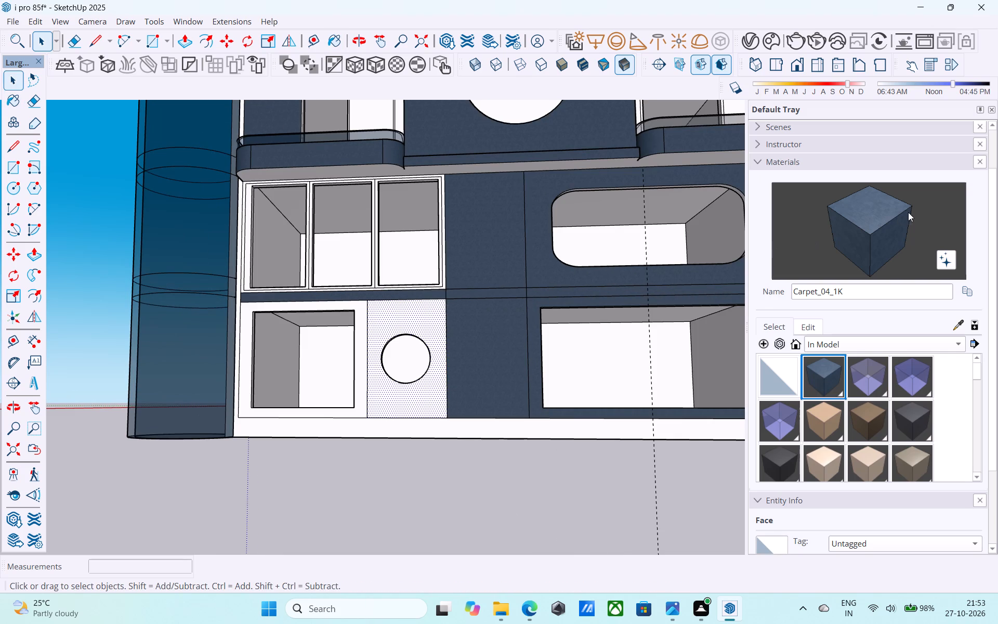
click(908, 212)
click(405, 322)
Paint the front walls behind the lowest three balconies on the side away from the cylinder with Carpet_04_1K.
scroll(402, 318, down, 5)
shift+middle_drag(426, 288, 355, 415)
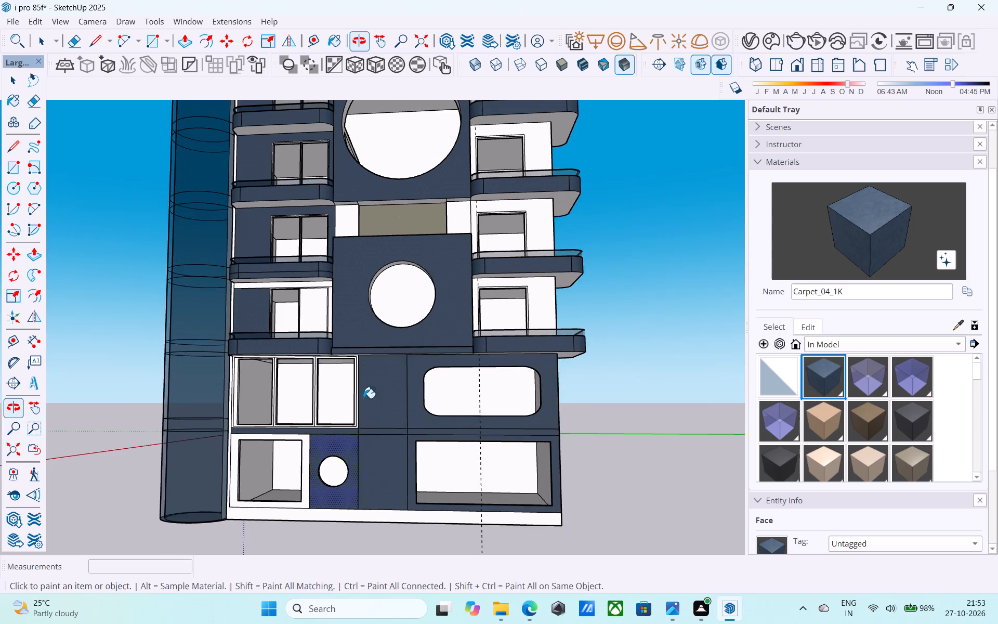
middle_drag(483, 321, 419, 337)
scroll(493, 323, up, 2)
click(548, 285)
middle_drag(550, 247, 499, 374)
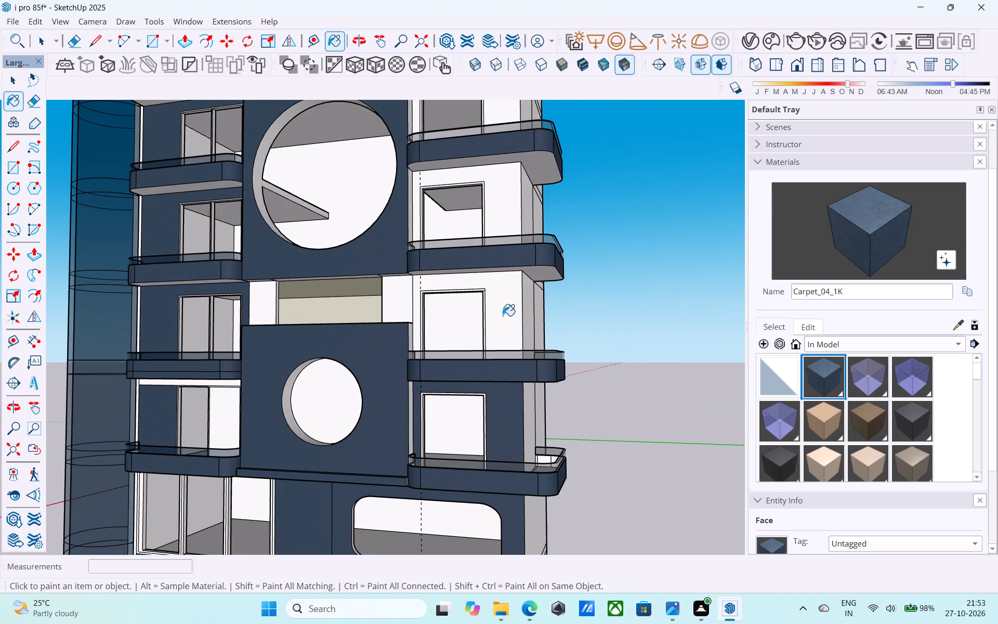
click(504, 314)
click(500, 207)
Paint the front walls behind the upper four balconies on the side away from the cylinder with Carpet_04_1K.
scroll(494, 181, down, 4)
middle_drag(480, 210, 426, 382)
click(469, 240)
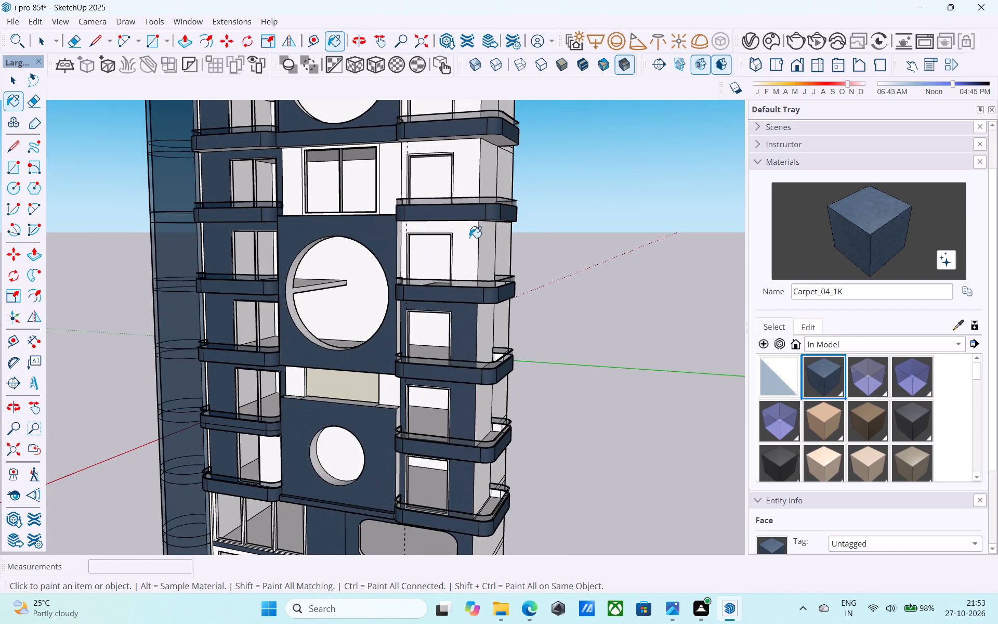
click(474, 168)
scroll(471, 172, down, 4)
middle_drag(468, 187, 430, 366)
click(446, 259)
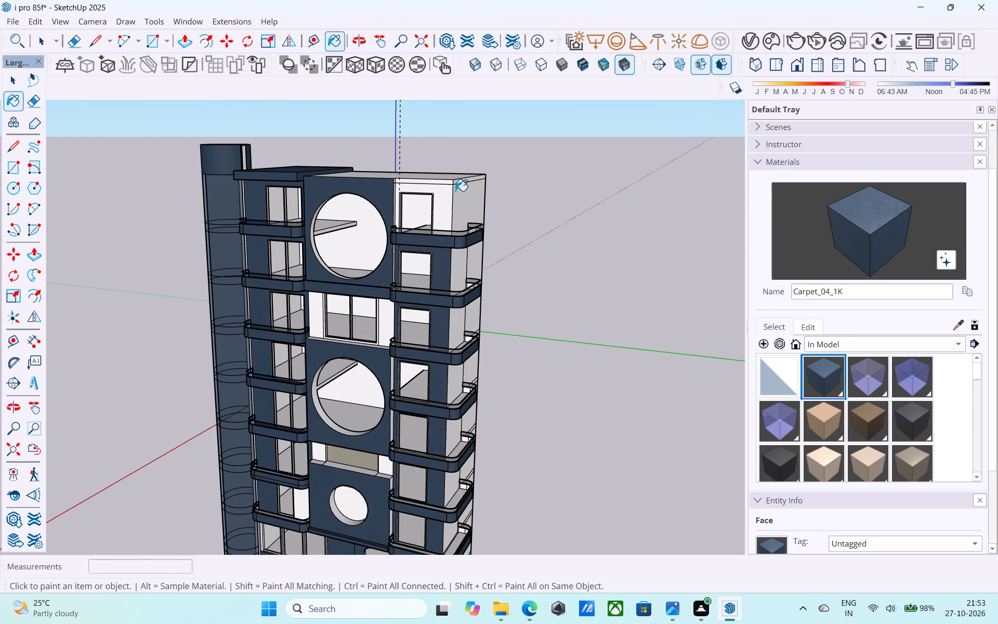
click(445, 197)
Paint the translucent cylinder shaft at the tower's corner with Carpet_04_1K.
middle_drag(456, 244, 528, 197)
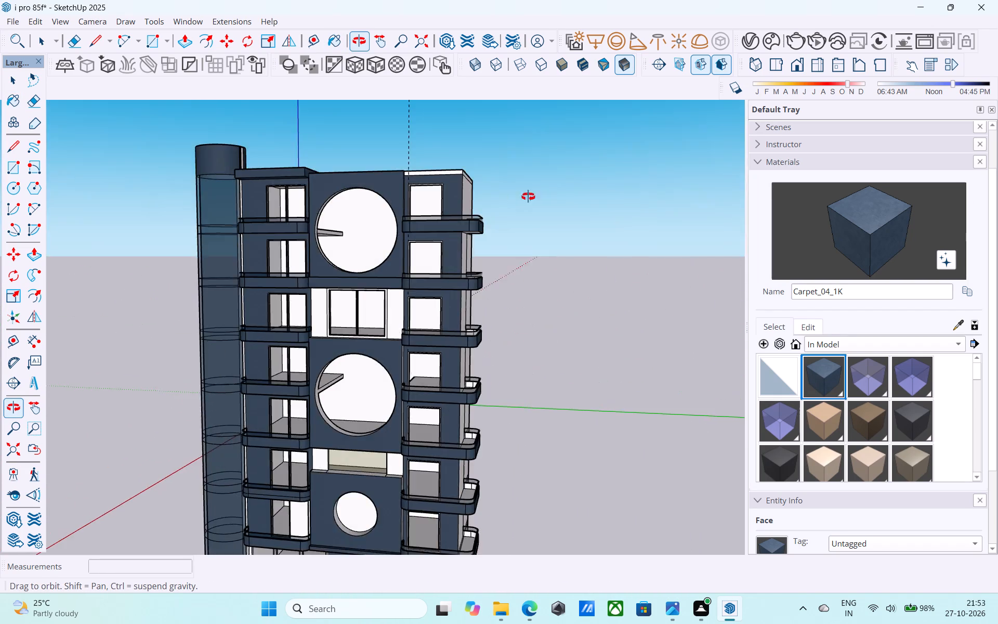
middle_drag(528, 197, 397, 283)
scroll(564, 183, down, 4)
scroll(397, 283, up, 4)
scroll(397, 283, down, 3)
shift+middle_drag(397, 283, 428, 239)
middle_drag(428, 240, 469, 244)
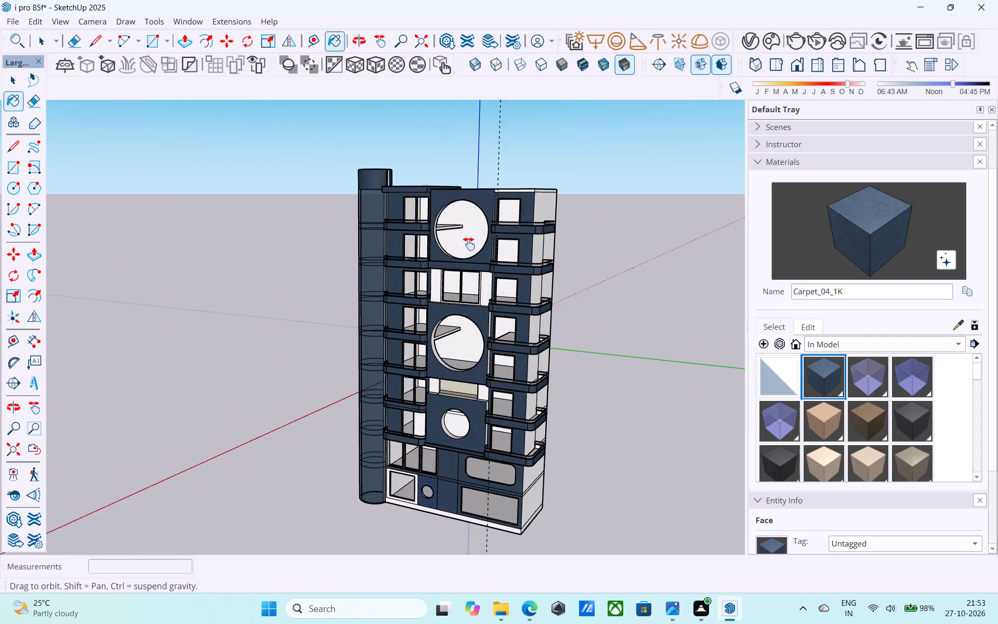
middle_drag(469, 244, 508, 251)
scroll(413, 256, up, 3)
click(402, 207)
scroll(391, 227, up, 5)
scroll(376, 223, down, 4)
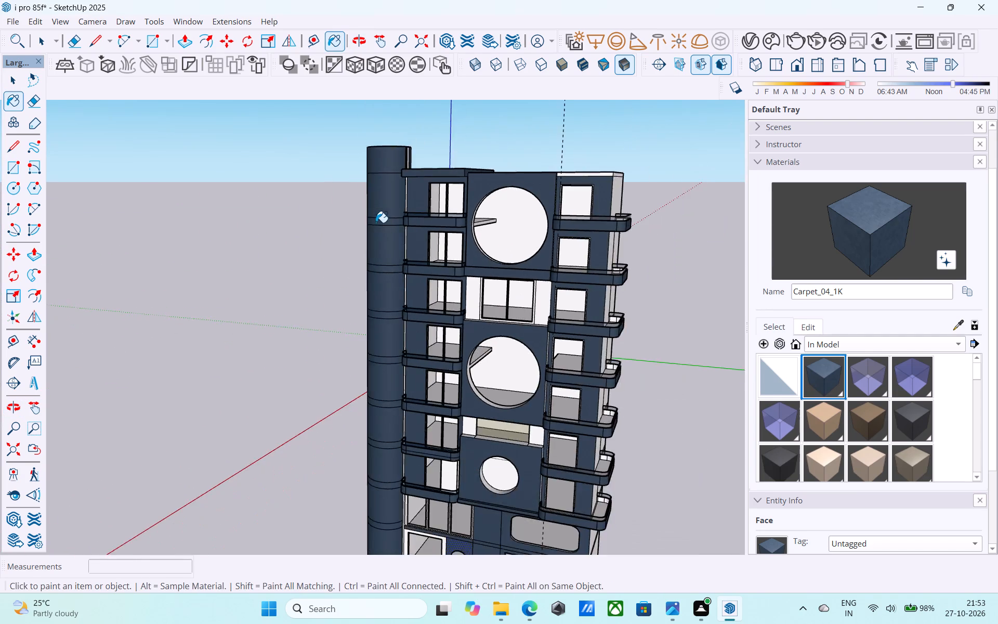
Paint the white plinth strip along the tower's front base with Carpet_04_1K.
scroll(376, 223, down, 6)
middle_drag(363, 236, 498, 223)
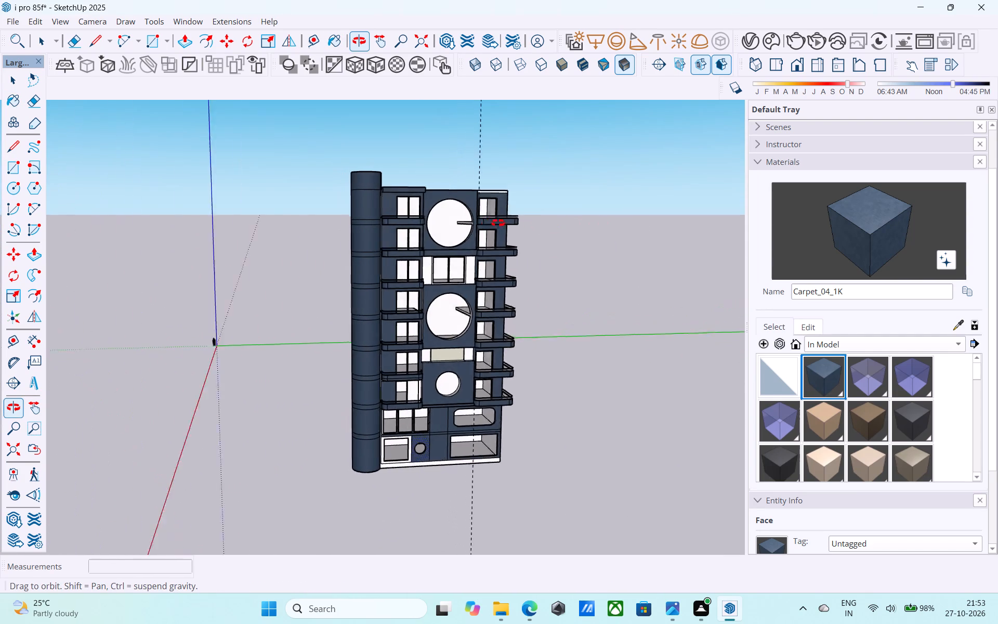
middle_drag(498, 223, 445, 223)
scroll(423, 469, up, 8)
click(430, 468)
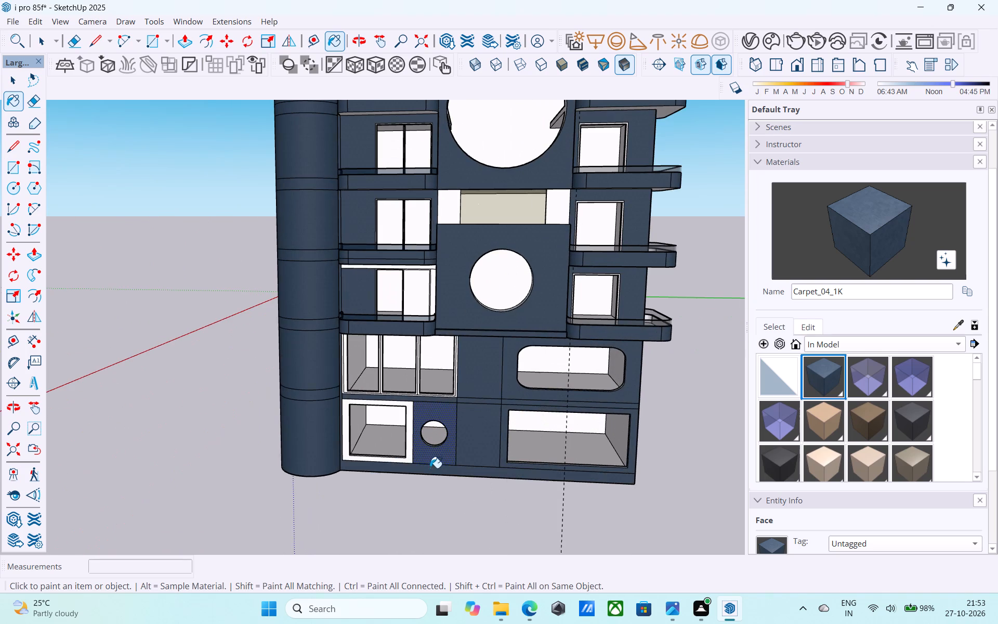
Save the model.
scroll(436, 445, down, 3)
middle_drag(436, 444, 384, 452)
ctrl+scroll(383, 451, up, 3)
key(ctrl+s)
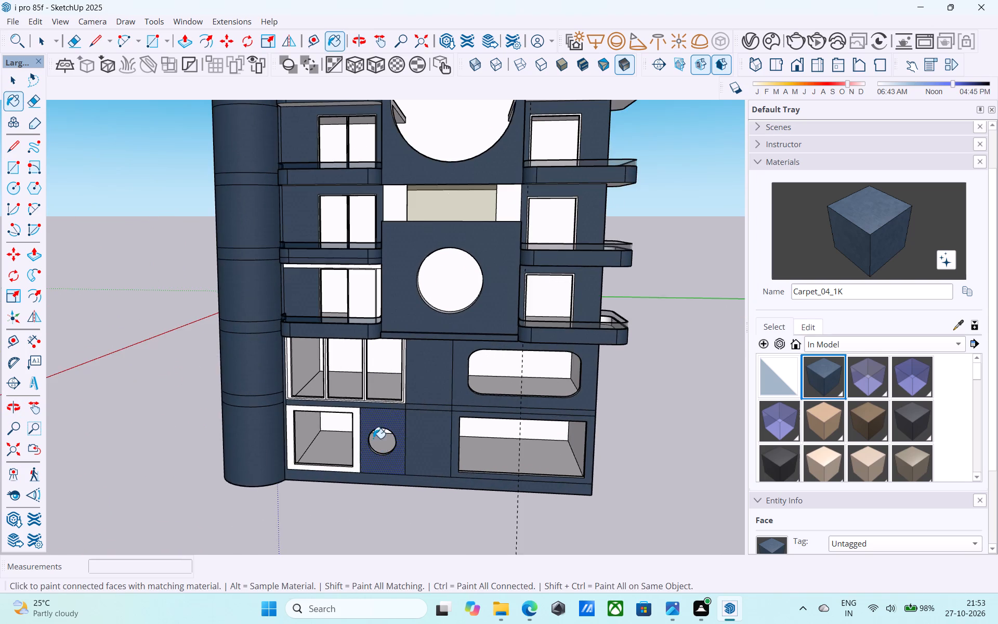
Examine the tower's front and lower floors from several angles for faces still left white.
key(space)
scroll(372, 436, down, 6)
middle_drag(379, 433, 661, 332)
scroll(380, 433, up, 2)
scroll(392, 430, down, 1)
scroll(422, 425, up, 2)
right_drag(649, 343, 664, 328)
scroll(620, 358, down, 4)
middle_drag(620, 360, 453, 363)
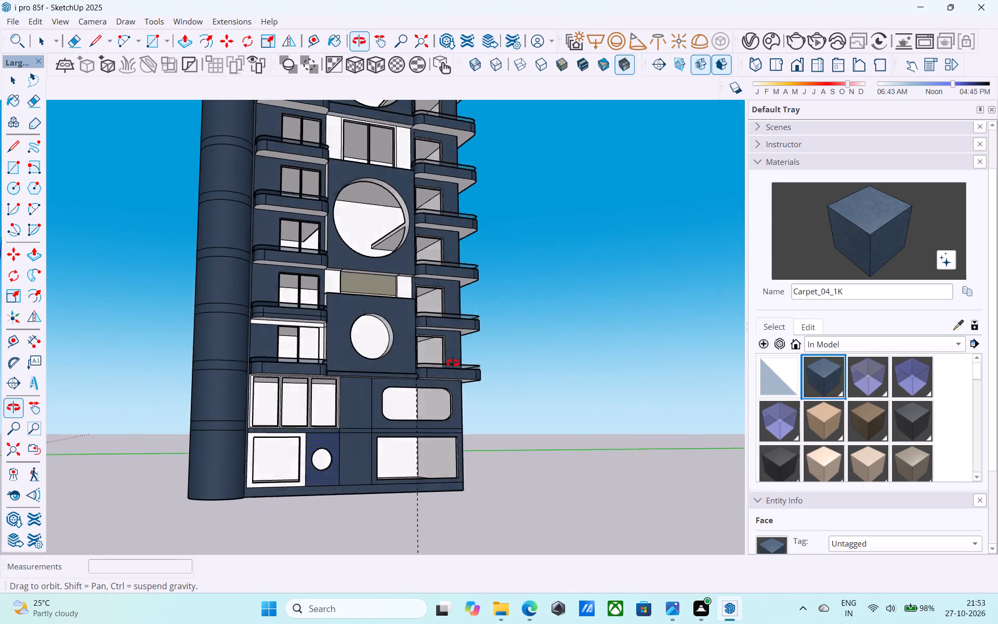
middle_drag(453, 363, 434, 363)
middle_drag(557, 363, 480, 393)
key(space)
click(532, 374)
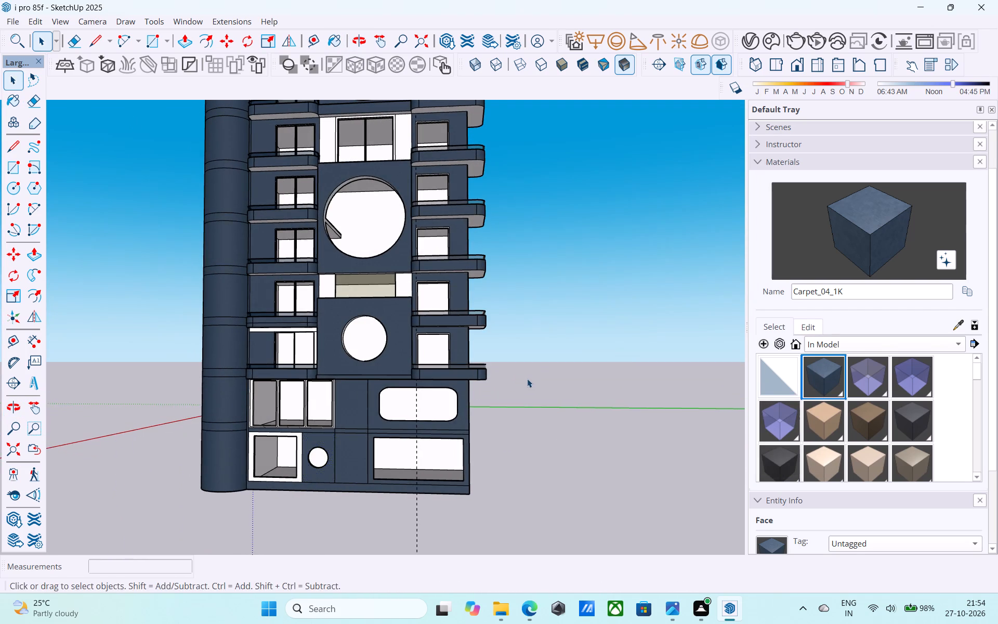
middle_drag(525, 380, 470, 415)
shift+middle_drag(335, 409, 568, 352)
shift+middle_drag(399, 425, 456, 404)
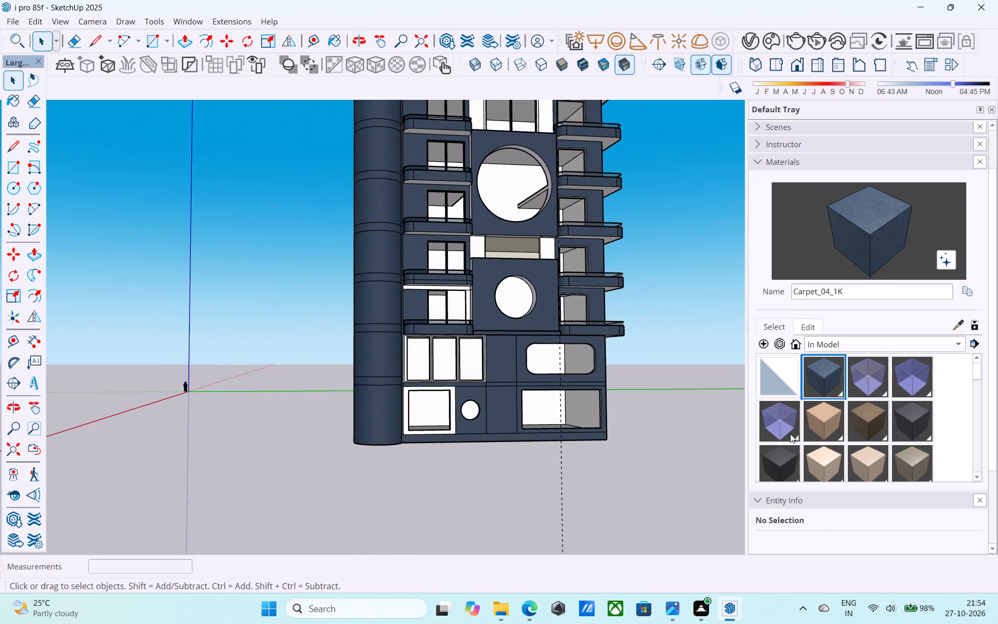
Paint the white ground-floor window surround beside the cylinder with ThomThom - Beard2.
click(871, 427)
scroll(434, 430, up, 7)
click(385, 379)
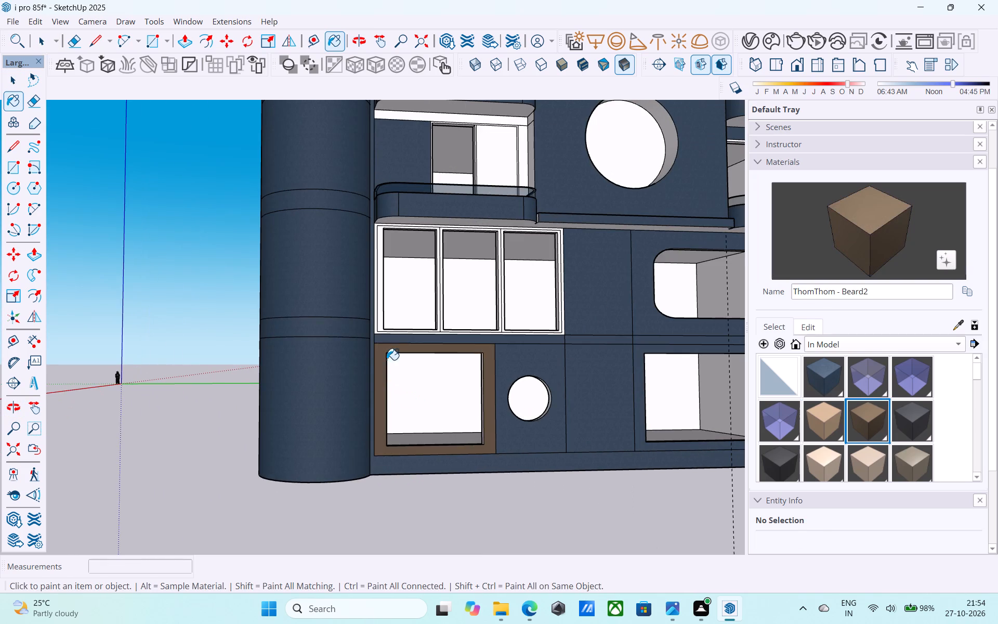
Paint the frames of the three-panel window above the ground floor with ThomThom - Beard2.
scroll(370, 290, up, 7)
click(386, 268)
scroll(386, 268, down, 4)
shift+middle_drag(385, 270, 276, 382)
scroll(391, 300, up, 5)
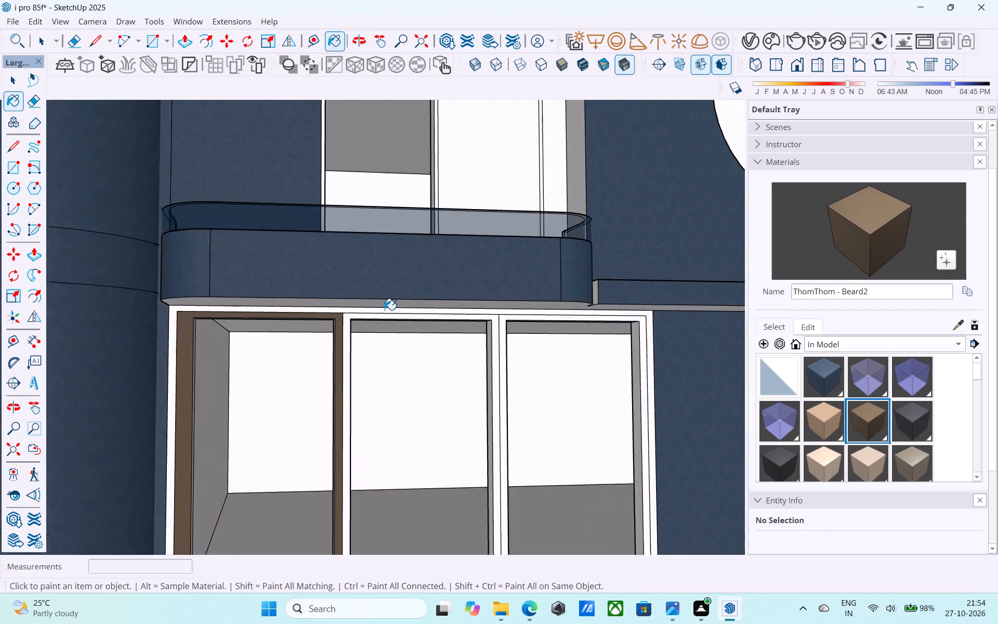
scroll(384, 310, up, 6)
click(353, 317)
click(352, 307)
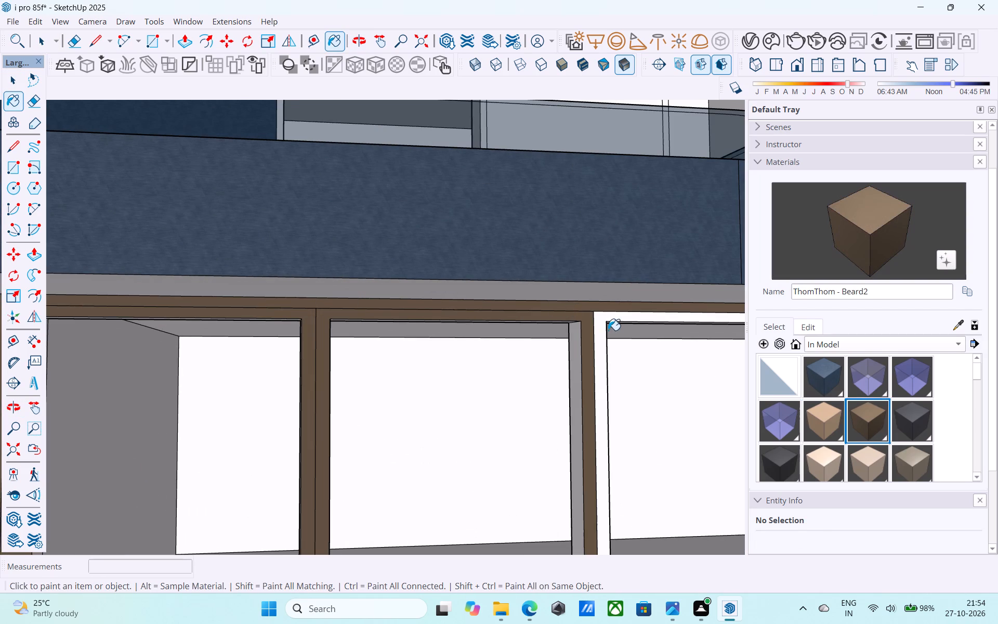
click(599, 328)
Paint the white band above the lowest balcony door beside the cylinder with Carpet_04_1K.
scroll(423, 350, down, 12)
shift+middle_drag(389, 346, 388, 395)
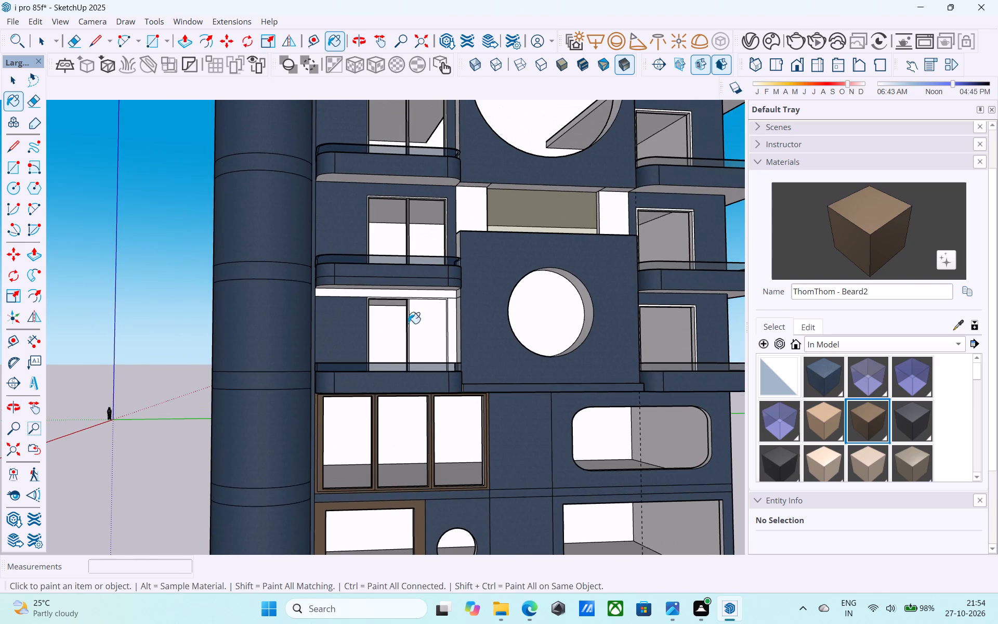
middle_drag(419, 297, 391, 306)
click(810, 375)
scroll(362, 322, up, 2)
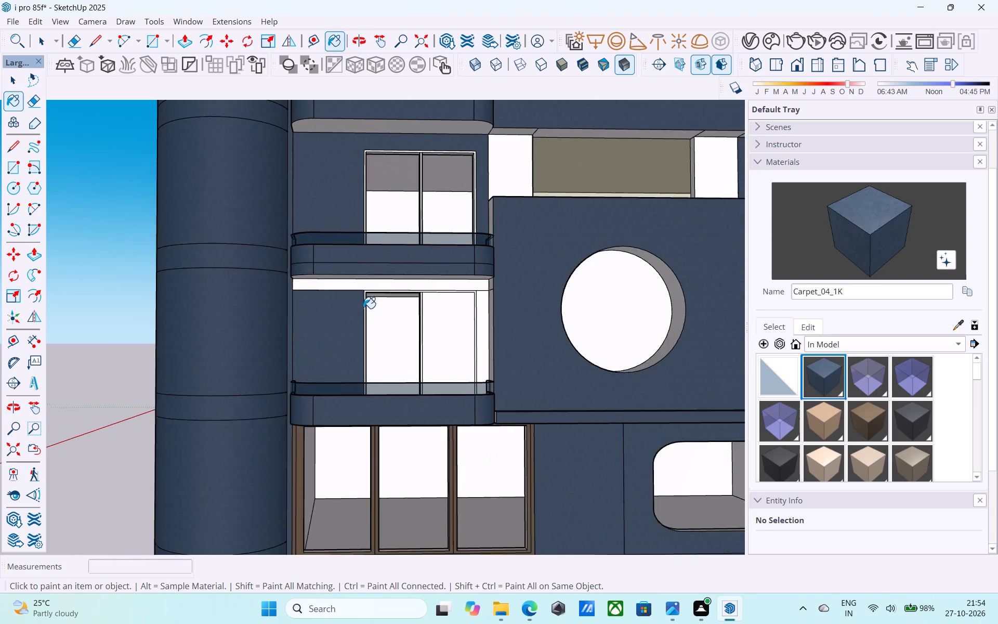
scroll(363, 308, up, 2)
click(356, 281)
shift+middle_drag(357, 282, 330, 301)
scroll(331, 301, up, 1)
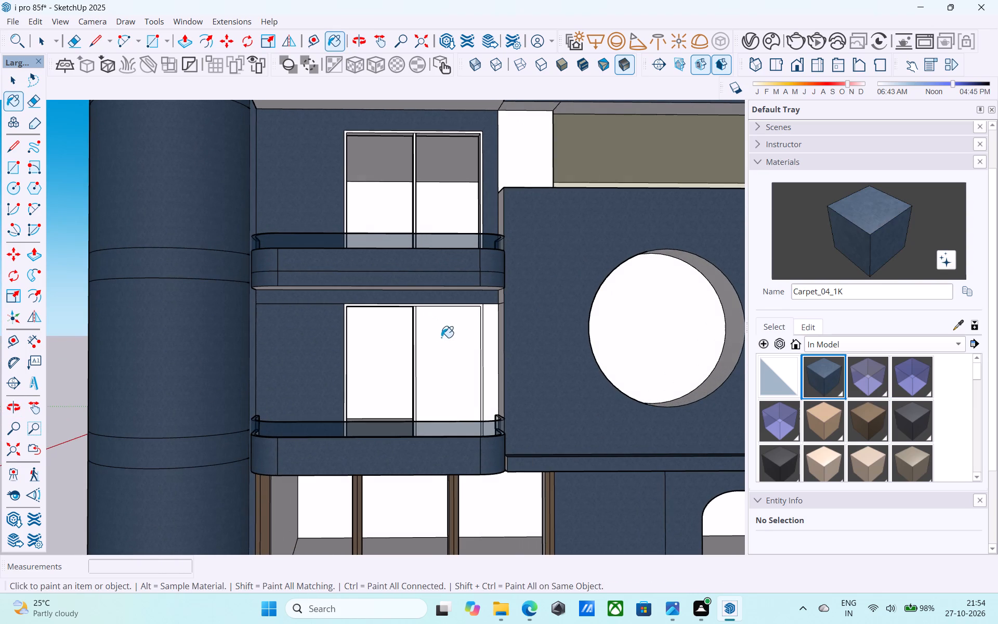
Push/Pull the white face filling the lowest balcony door's second pane inward to open it to the room.
shift+middle_drag(440, 339, 271, 361)
key(space)
scroll(339, 378, up, 2)
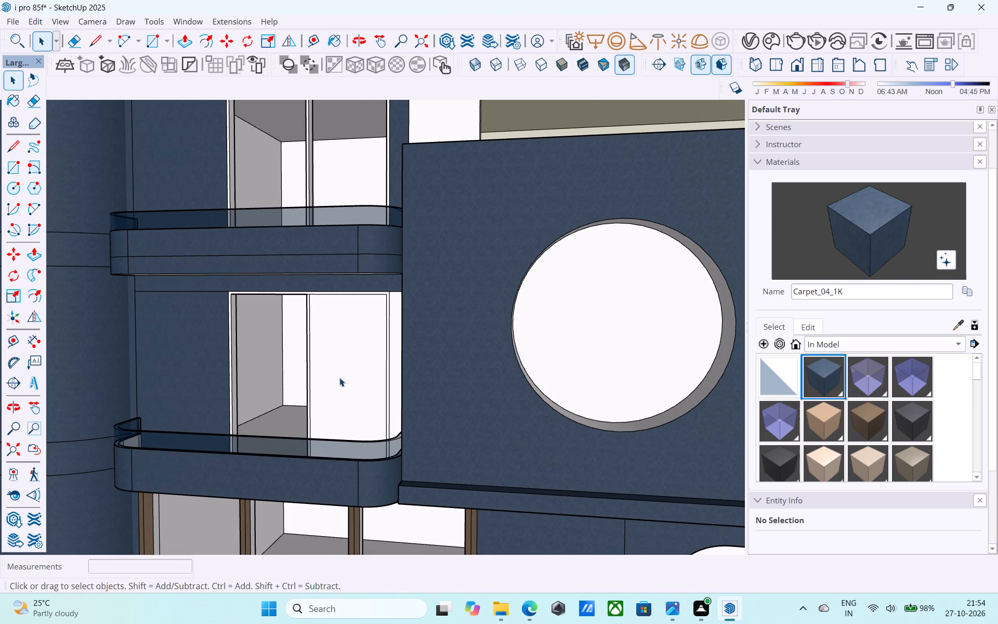
click(339, 378)
scroll(340, 378, up, 4)
key(p)
click(341, 377)
click(357, 342)
key(space)
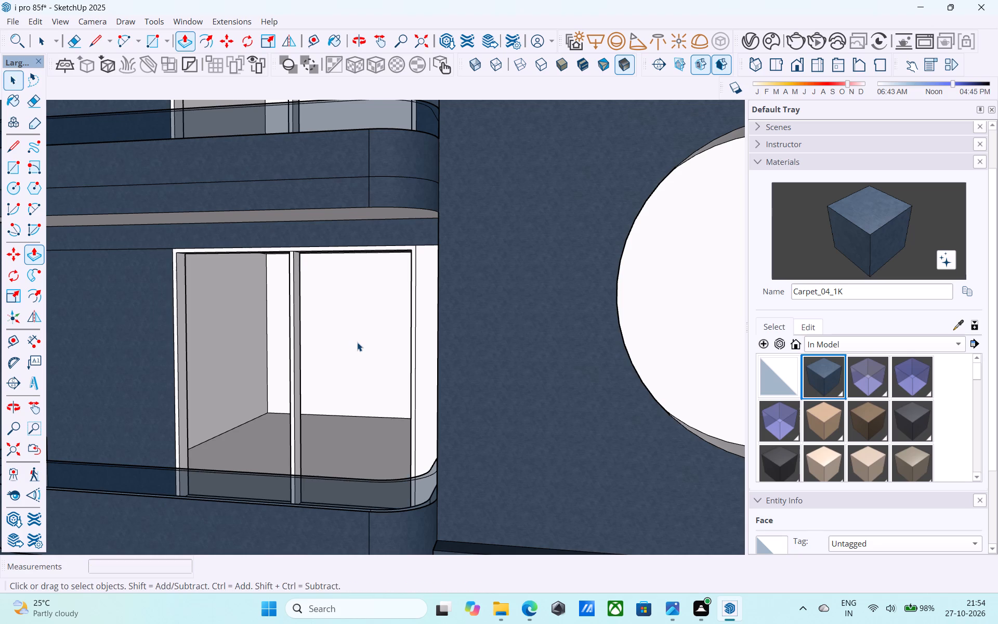
Paint the narrow white wall strip next to the lowest balcony door beside the cylinder with Carpet_04_1K.
scroll(357, 342, down, 7)
middle_drag(357, 342, 468, 340)
click(890, 225)
scroll(392, 329, up, 7)
click(380, 327)
Paint the white side panels flanking the beige recess and the central two-pane window with Carpet_04_1K.
scroll(379, 331, down, 10)
shift+middle_drag(382, 339, 353, 483)
click(361, 383)
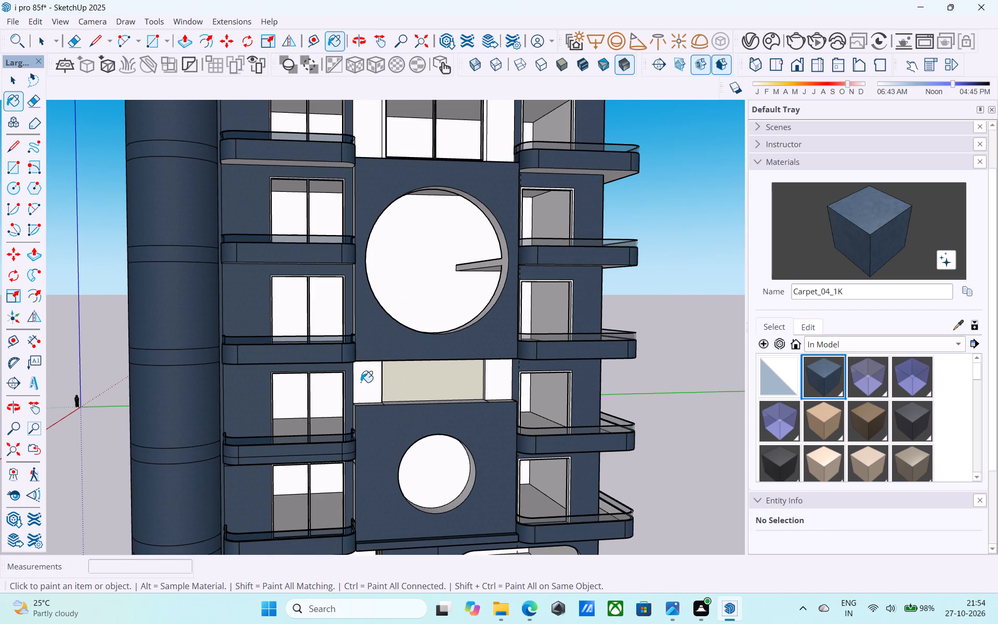
click(507, 382)
scroll(491, 381, down, 3)
shift+middle_drag(491, 381, 460, 529)
scroll(465, 423, up, 3)
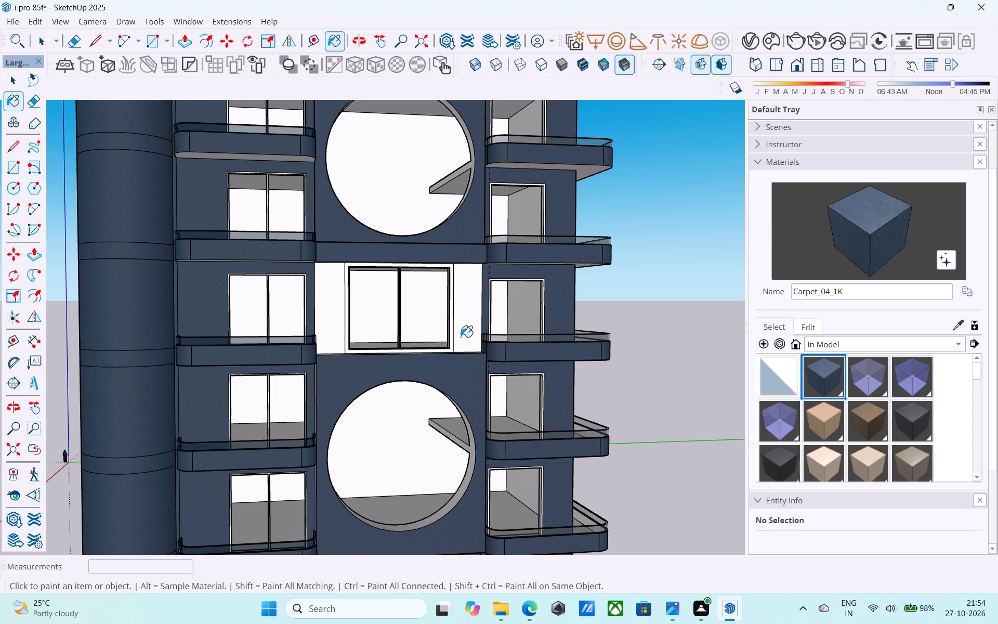
click(461, 337)
click(330, 323)
Paint the white roof-edge band above the top balcony door opposite the cylinder, including its side face, with Carpet_04_1K.
middle_drag(331, 321, 350, 392)
shift+scroll(352, 382, down, 2)
scroll(350, 392, down, 4)
middle_drag(350, 393, 354, 389)
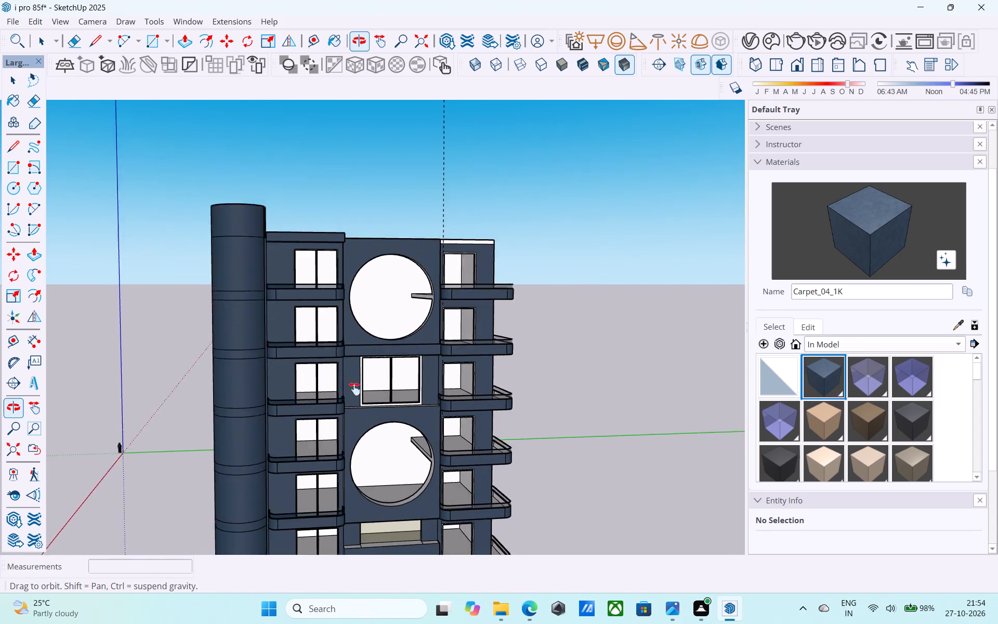
middle_drag(354, 389, 303, 319)
middle_drag(391, 265, 361, 400)
scroll(474, 279, up, 8)
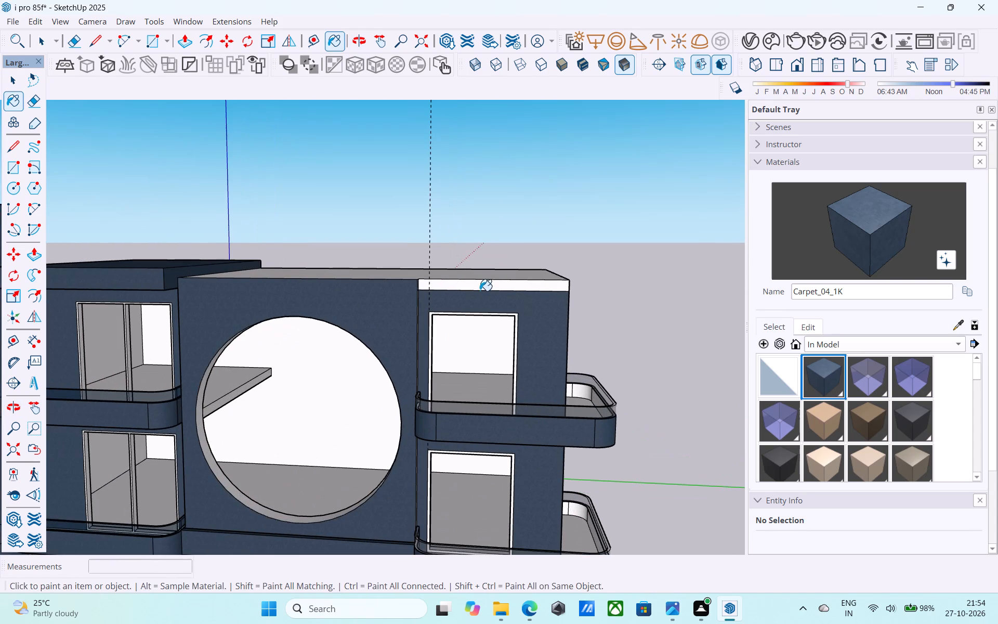
click(481, 289)
middle_drag(500, 285, 357, 301)
click(521, 302)
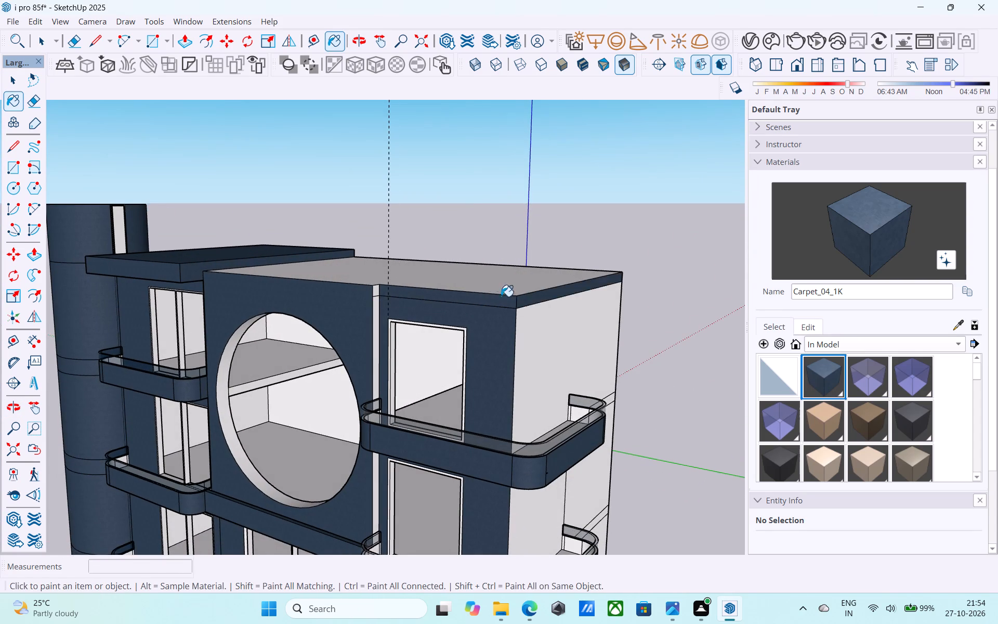
Paint the white return strips between the central wall and the single-pane balcony doors, plus the projecting panel's side, with Carpet_04_1K.
scroll(489, 290, down, 8)
shift+middle_drag(497, 387, 493, 274)
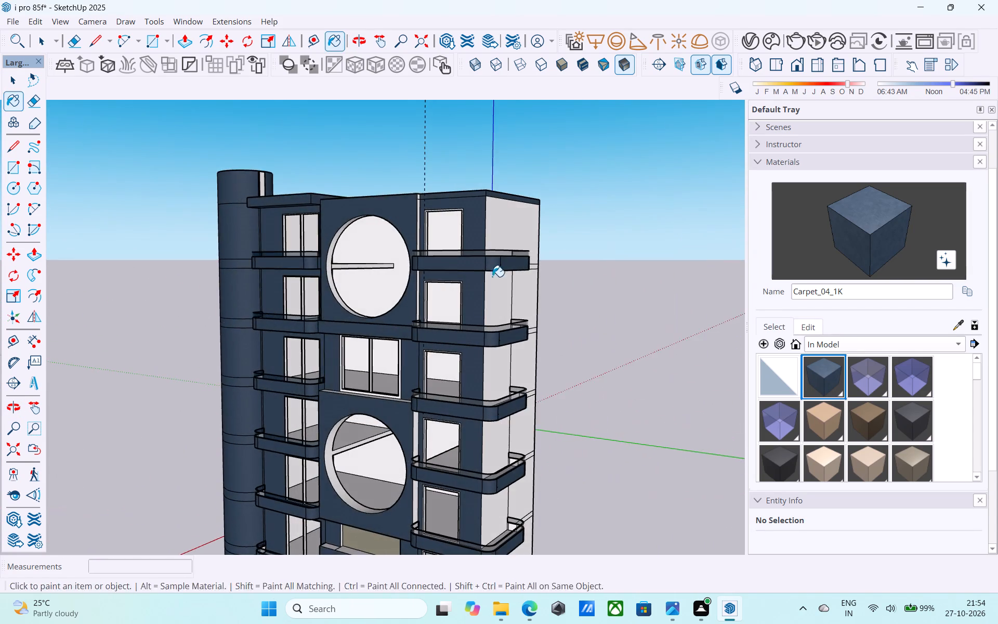
shift+middle_drag(462, 356, 475, 204)
middle_drag(442, 275, 352, 300)
scroll(357, 308, up, 3)
click(439, 291)
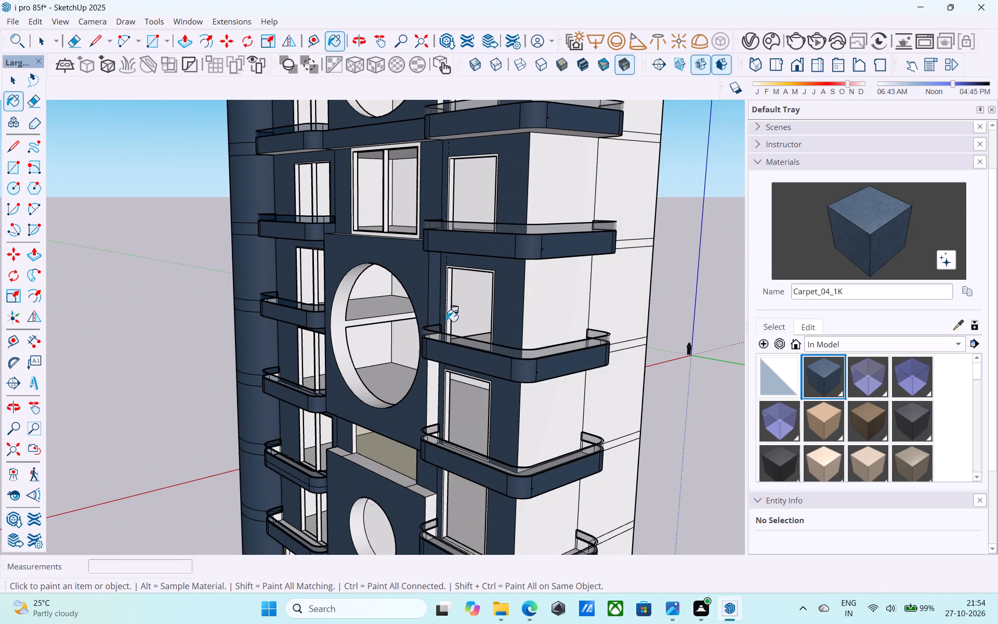
middle_drag(446, 328, 414, 212)
shift+scroll(414, 212, up, 5)
click(403, 272)
middle_drag(399, 352, 358, 153)
click(367, 298)
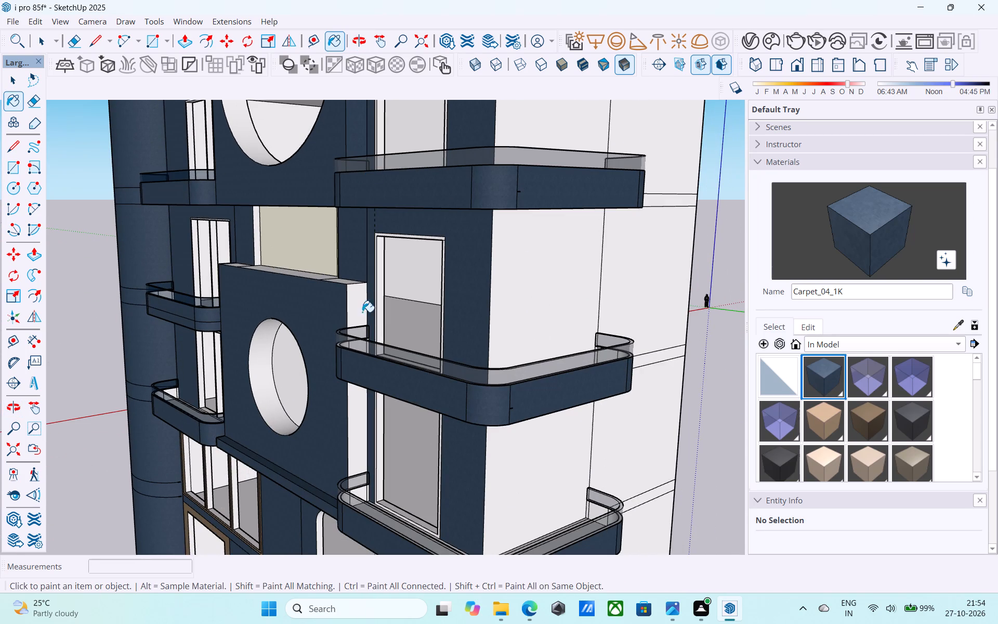
click(359, 323)
click(361, 397)
Paint the white top ledges of the projecting panel below the beige recess with Carpet_04_1K.
shift+middle_drag(361, 397, 337, 109)
middle_drag(301, 433, 671, 528)
middle_drag(524, 345, 540, 515)
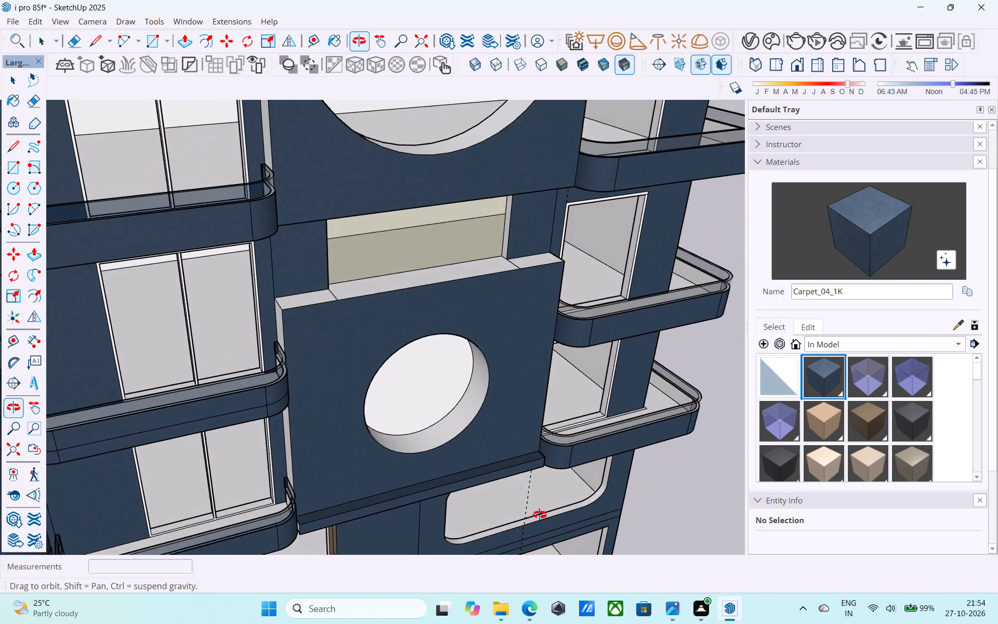
middle_drag(540, 515, 599, 524)
scroll(367, 326, up, 3)
click(346, 297)
click(388, 282)
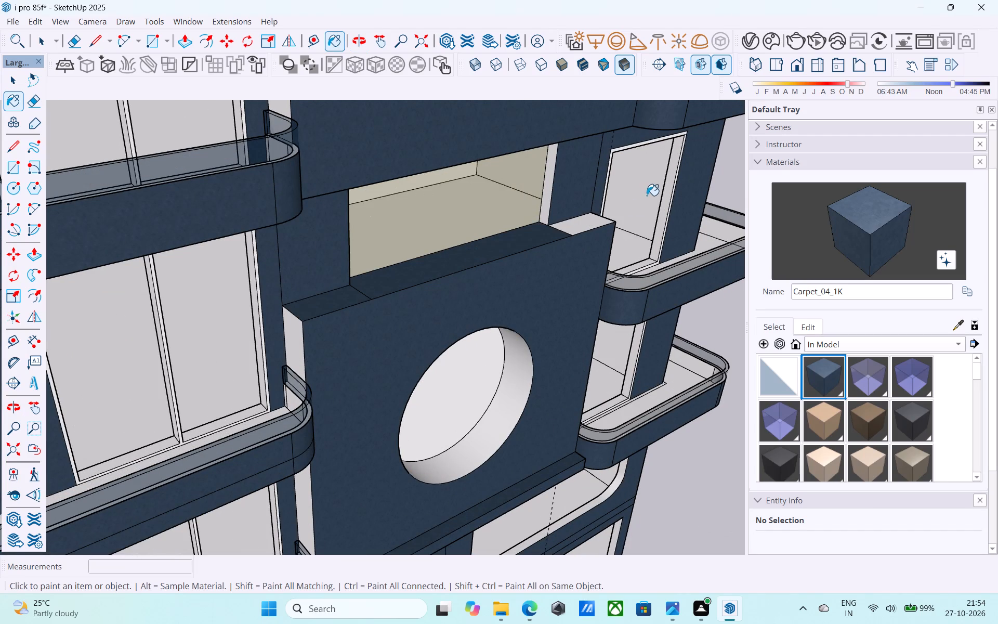
click(590, 230)
click(572, 223)
Paint the white inner rims of the front's round openings, from the top floor to the small ground-floor one, with Carpet_04_1K.
scroll(570, 223, down, 10)
shift+middle_drag(556, 229, 516, 328)
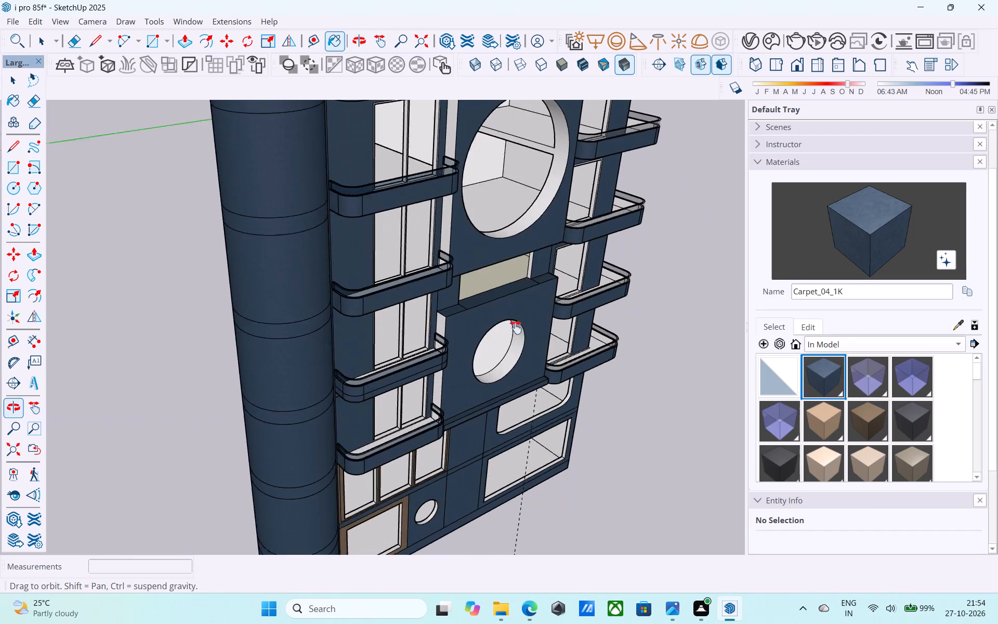
shift+middle_drag(516, 328, 511, 405)
click(521, 340)
scroll(525, 300, down, 4)
shift+middle_drag(525, 303, 515, 382)
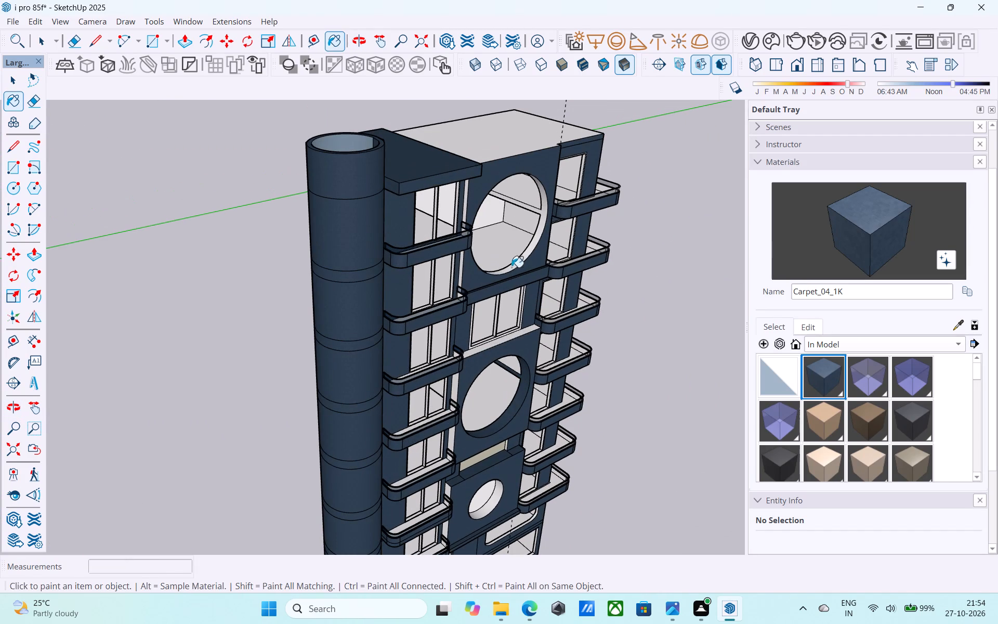
click(540, 227)
scroll(539, 228, down, 3)
middle_drag(539, 228, 398, 231)
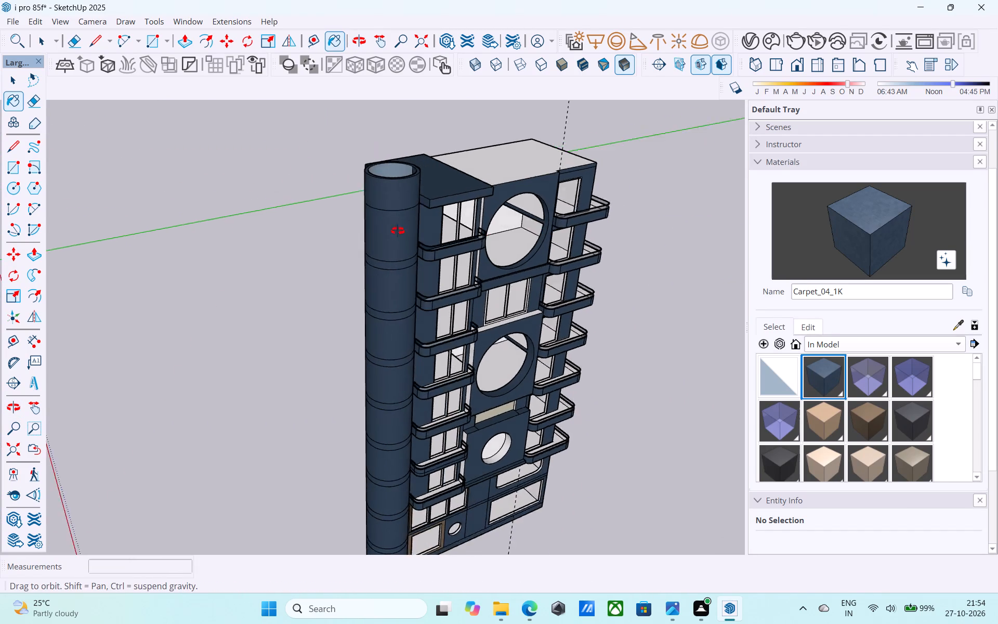
middle_drag(398, 231, 160, 237)
middle_drag(324, 347, 393, 141)
middle_drag(451, 286, 453, 249)
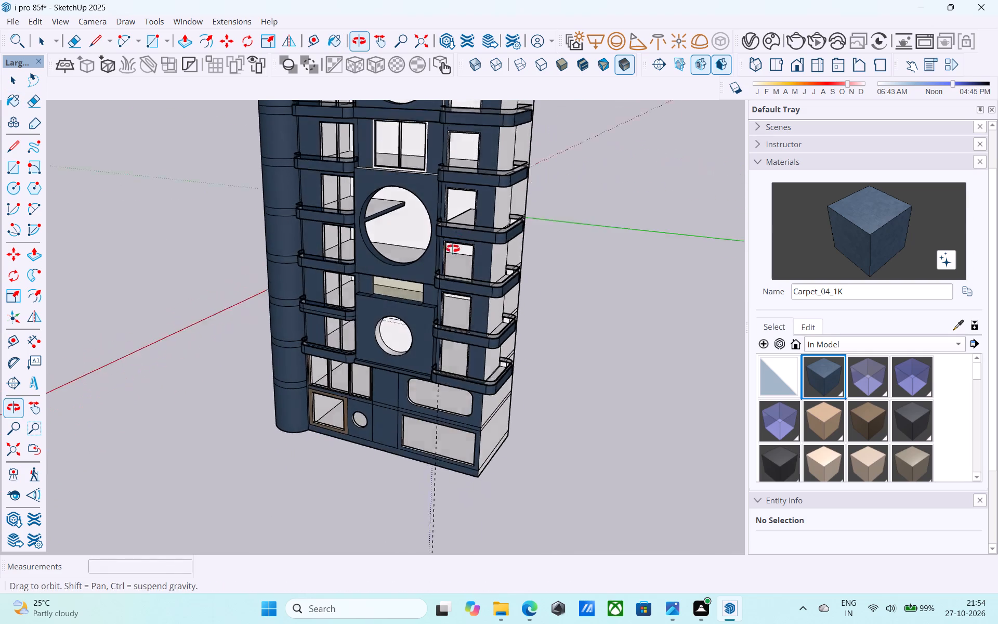
middle_drag(453, 249, 462, 236)
scroll(425, 344, up, 10)
click(338, 348)
middle_drag(341, 344, 440, 99)
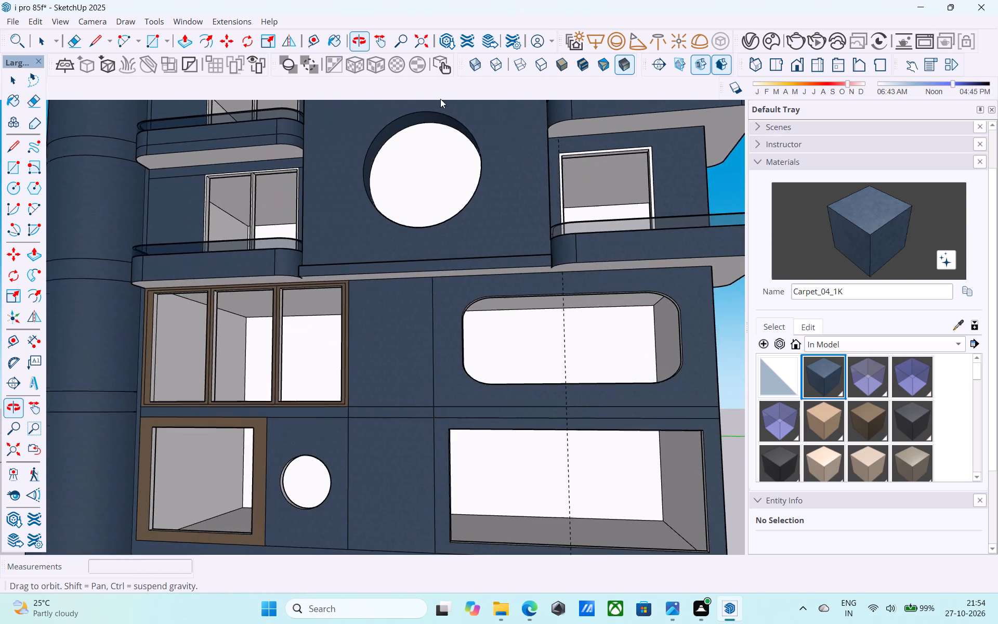
shift+middle_drag(412, 389, 353, 256)
scroll(343, 264, up, 9)
click(324, 235)
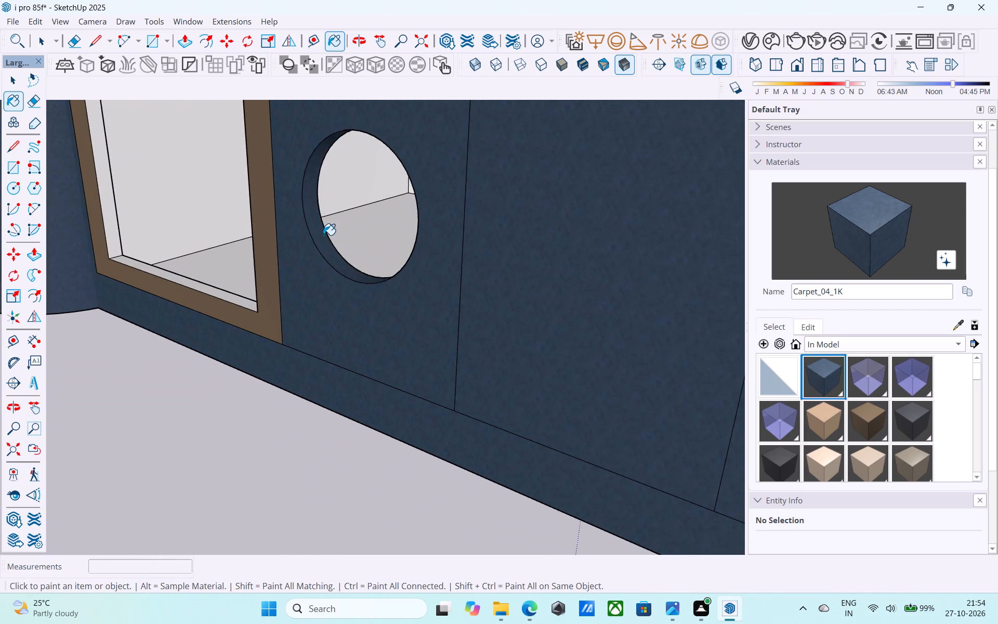
Paint the remaining white return strips between the upper large round opening and the adjacent top balcony doors with Carpet_04_1K.
scroll(323, 235, down, 10)
shift+middle_drag(312, 243, 689, 208)
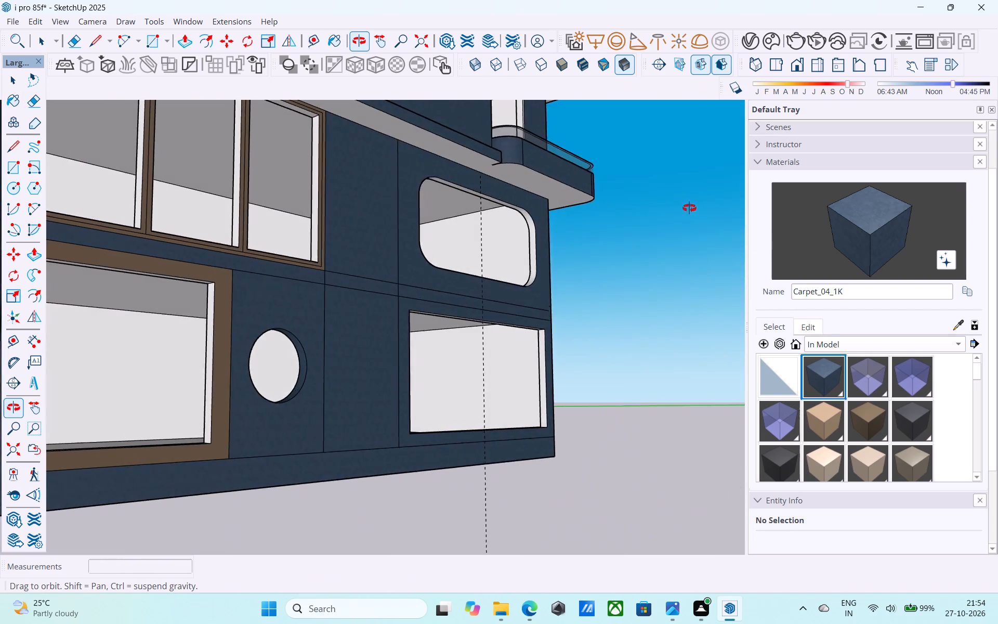
shift+middle_drag(689, 208, 695, 410)
scroll(659, 283, down, 4)
middle_drag(659, 287, 416, 376)
scroll(510, 244, down, 4)
shift+middle_drag(515, 250, 519, 355)
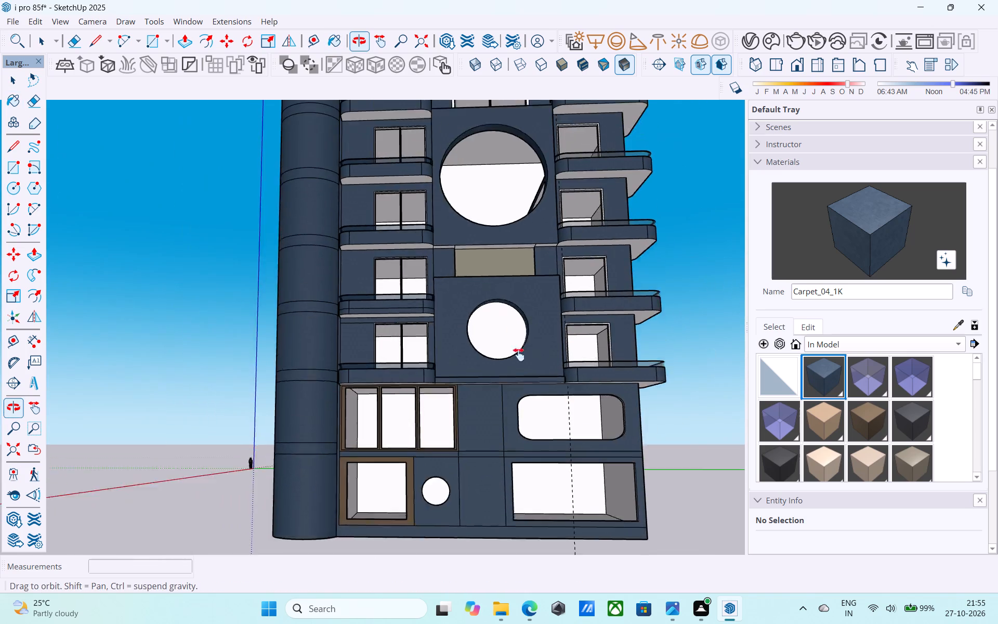
shift+middle_drag(519, 355, 525, 404)
scroll(551, 238, up, 1)
scroll(542, 191, down, 5)
middle_drag(540, 212, 557, 369)
scroll(618, 248, up, 4)
middle_drag(609, 218, 607, 290)
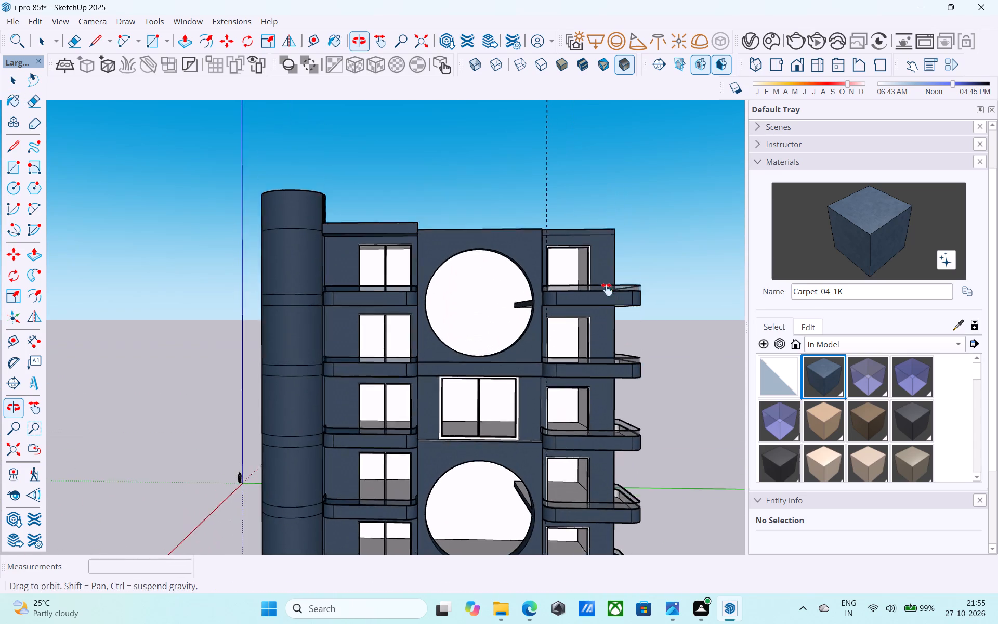
middle_drag(607, 290, 395, 309)
scroll(518, 287, up, 4)
shift+middle_drag(526, 284, 470, 286)
scroll(466, 280, up, 5)
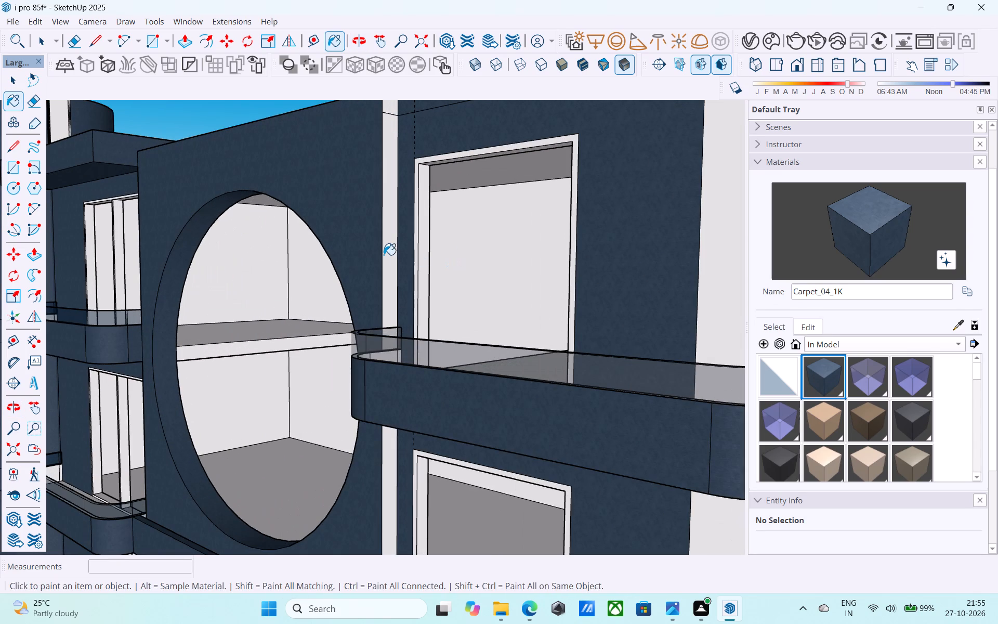
click(384, 255)
middle_drag(404, 270, 396, 147)
click(384, 313)
scroll(377, 232, down, 4)
middle_drag(377, 231, 370, 319)
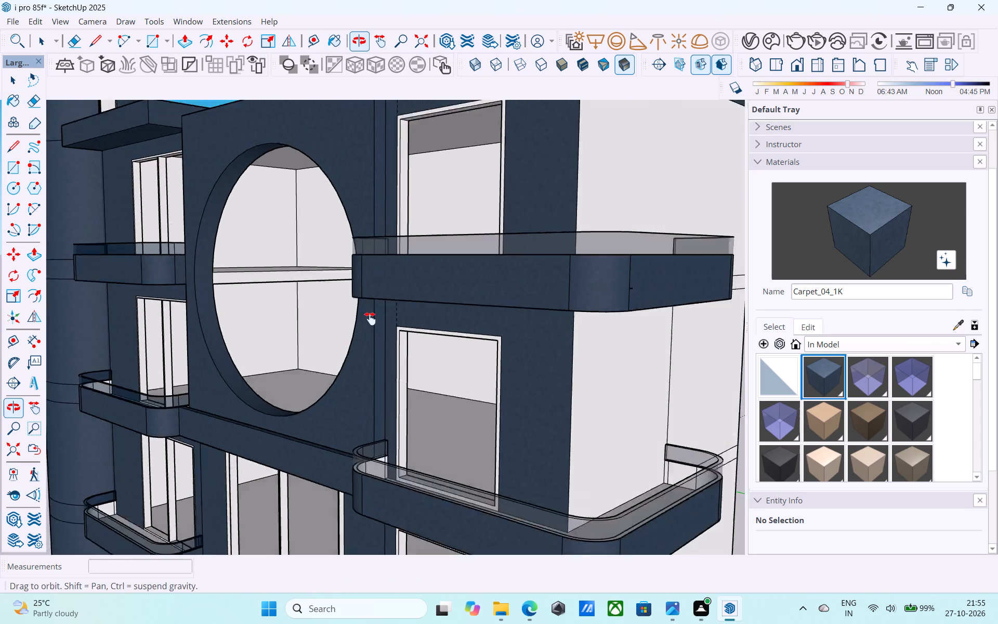
middle_drag(370, 319, 397, 538)
scroll(407, 340, up, 2)
click(398, 329)
Draw a rectangle filling the top single-pane balcony door opening inside its frame, from upper corner to opposite lower corner.
shift+middle_drag(420, 367, 398, 312)
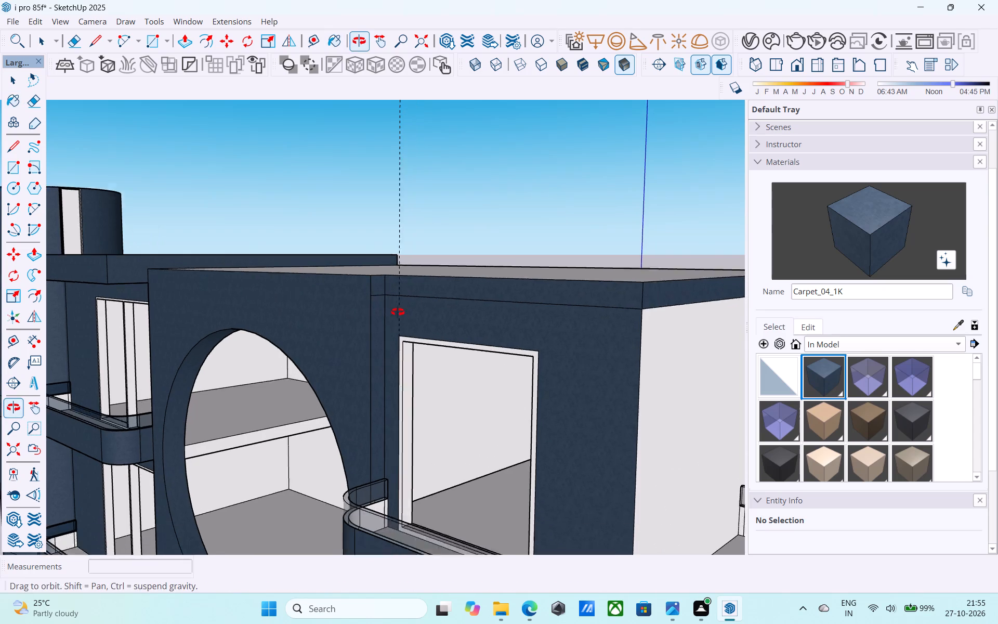
shift+middle_drag(398, 312, 398, 308)
key(r)
middle_drag(422, 350, 408, 253)
scroll(379, 158, up, 2)
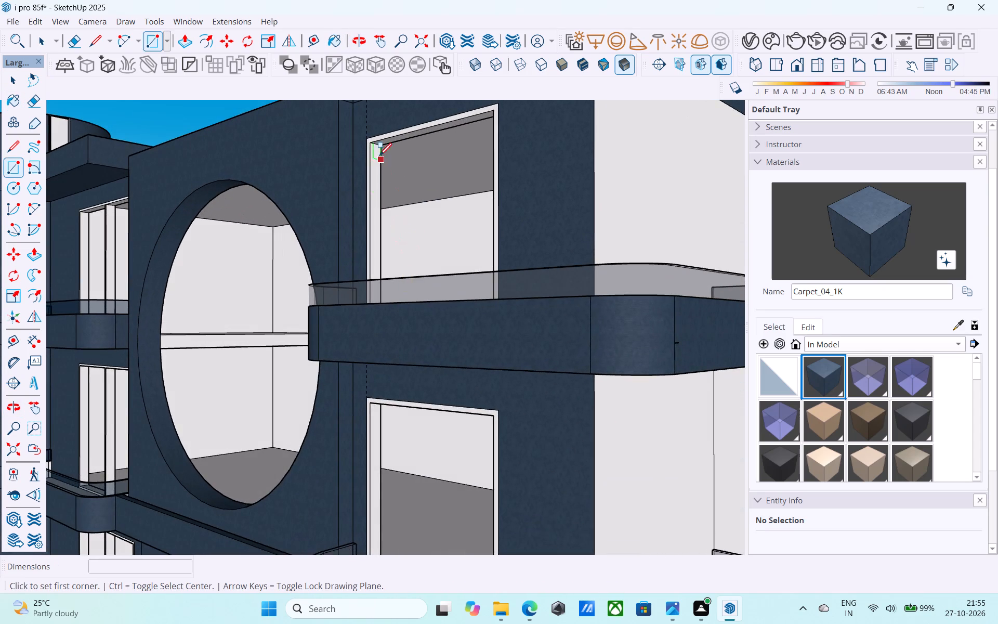
scroll(379, 157, up, 2)
click(383, 142)
scroll(451, 315, down, 1)
middle_drag(446, 290, 615, 487)
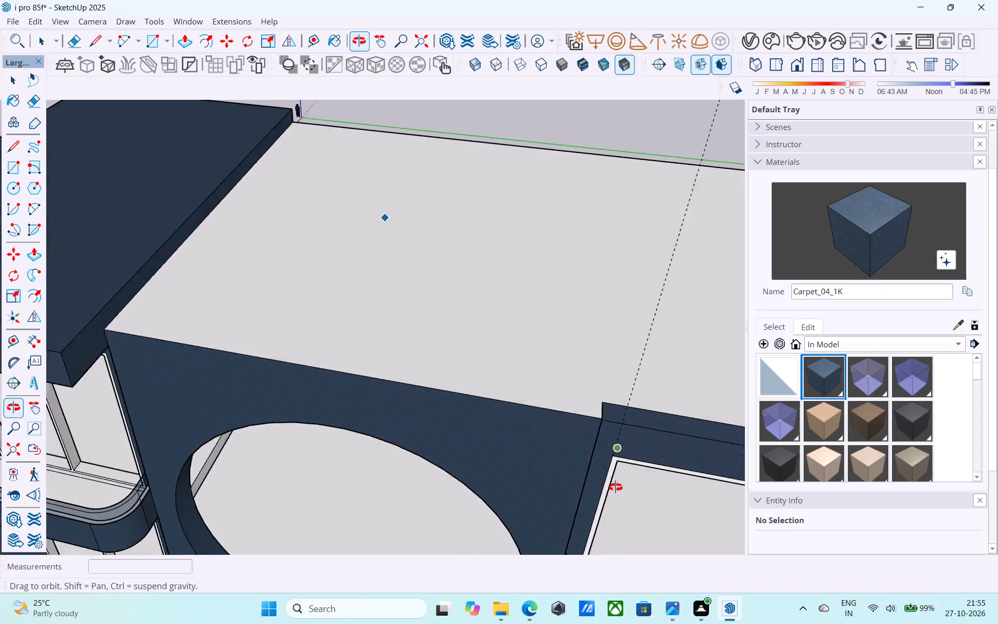
middle_drag(615, 487, 382, 235)
shift+middle_drag(566, 374, 605, 360)
scroll(486, 354, up, 7)
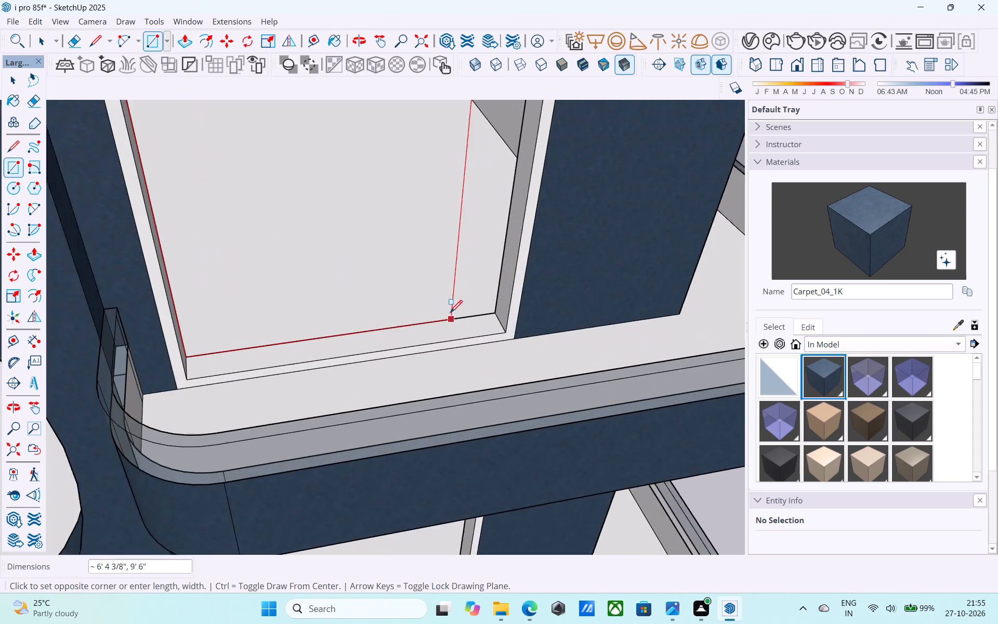
scroll(450, 314, up, 1)
click(497, 313)
scroll(496, 313, down, 5)
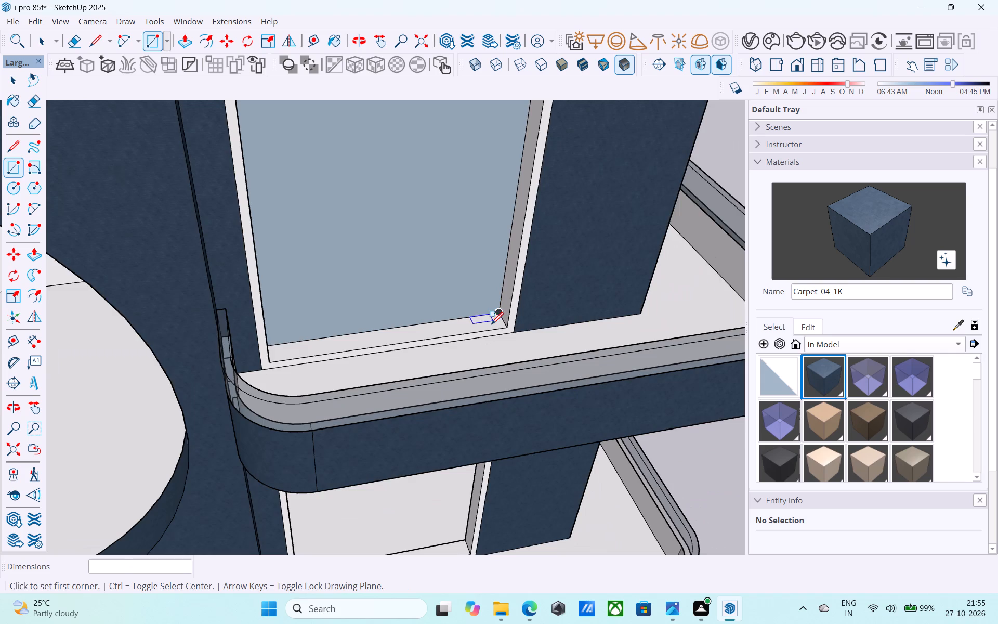
Copy the new door pane face down into the next three balcony door openings of the same column.
scroll(491, 326, down, 3)
shift+middle_drag(526, 330, 365, 288)
key(space)
click(344, 274)
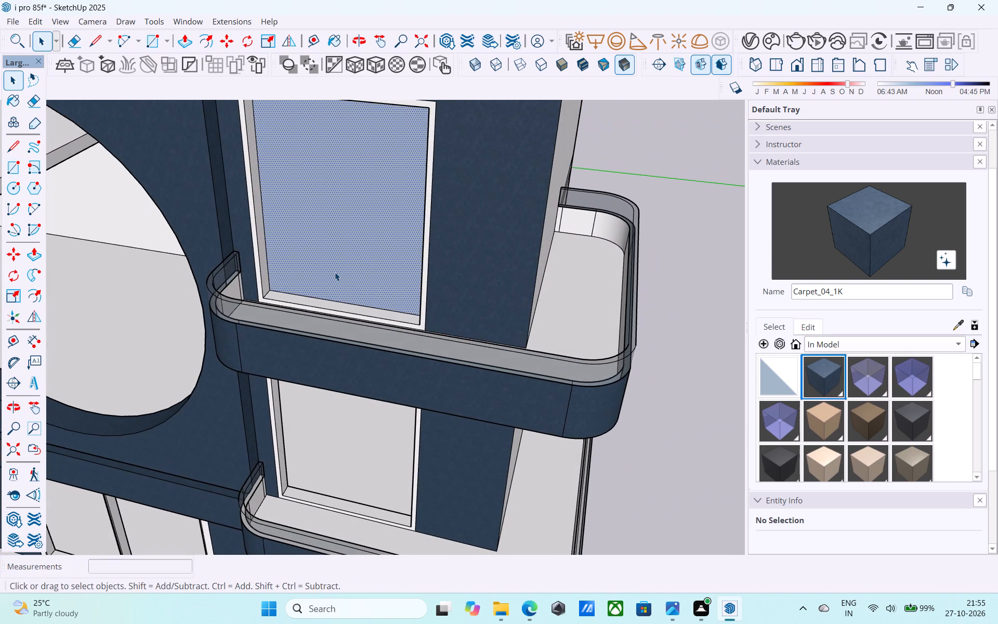
key(m)
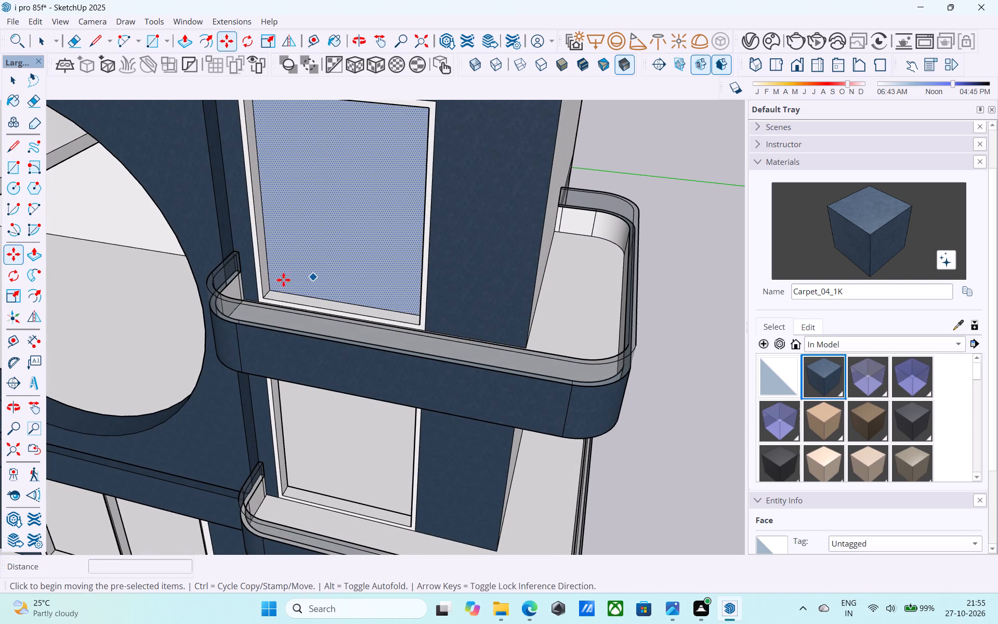
click(272, 290)
scroll(319, 356, down, 3)
shift+middle_drag(321, 372, 339, 227)
scroll(323, 312, up, 6)
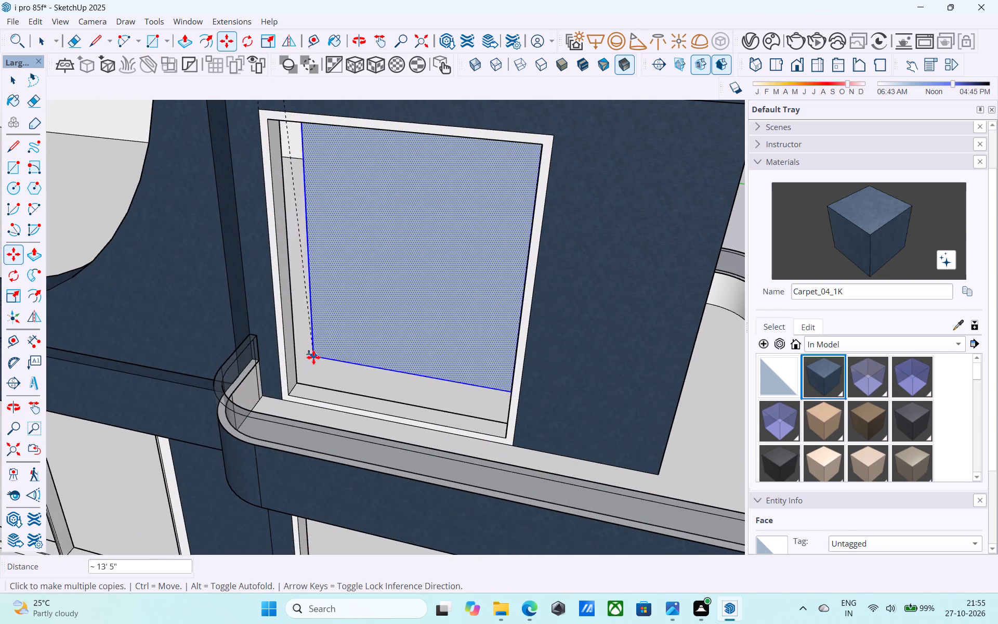
click(299, 383)
scroll(304, 349, down, 5)
shift+middle_drag(317, 394, 334, 275)
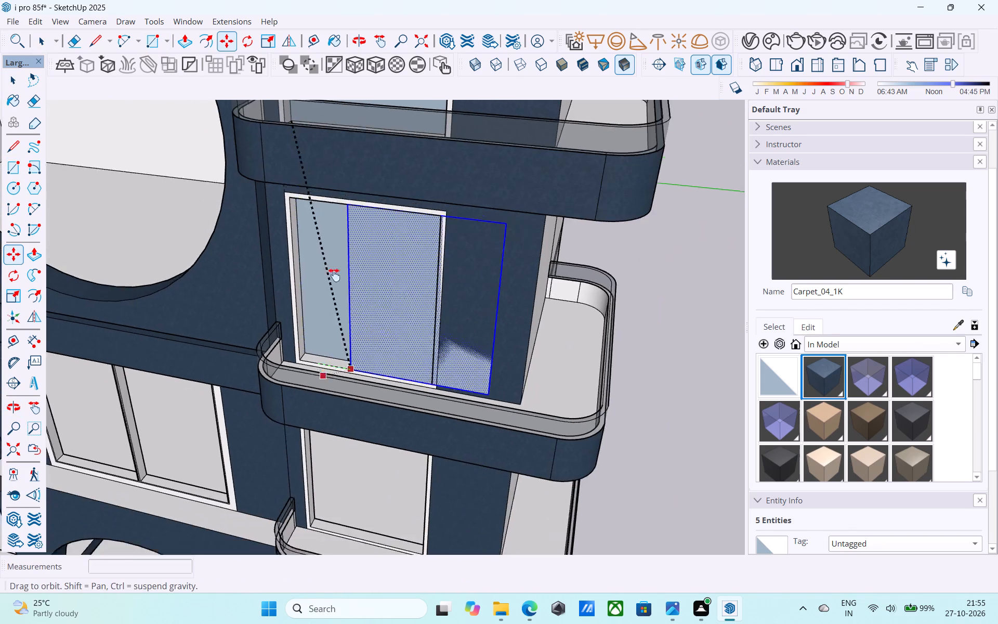
shift+middle_drag(334, 275, 335, 158)
middle_click(338, 362)
scroll(337, 363, up, 7)
click(317, 357)
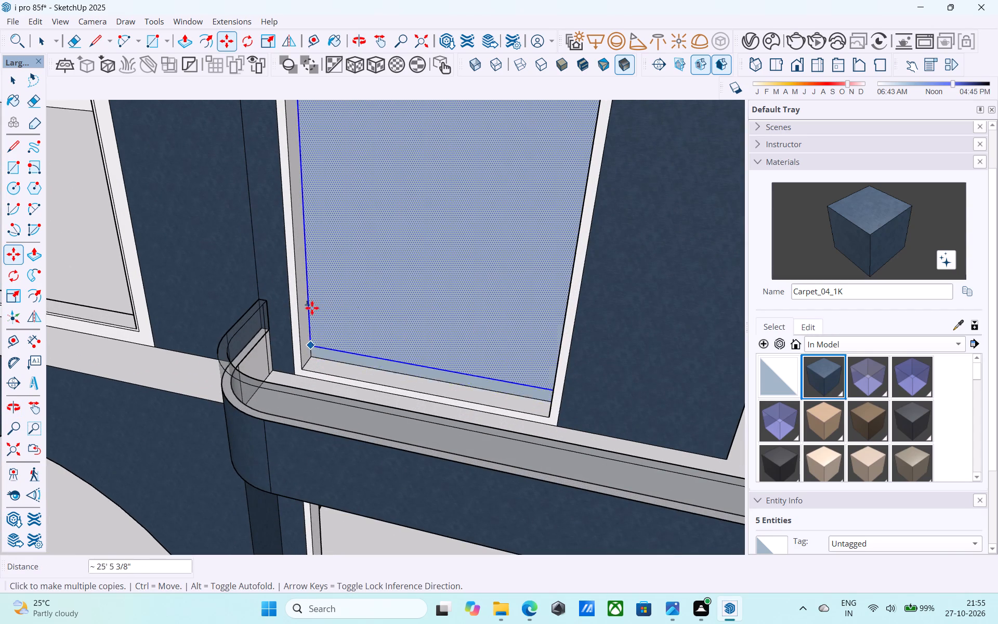
scroll(292, 206, down, 9)
scroll(324, 418, up, 6)
click(304, 426)
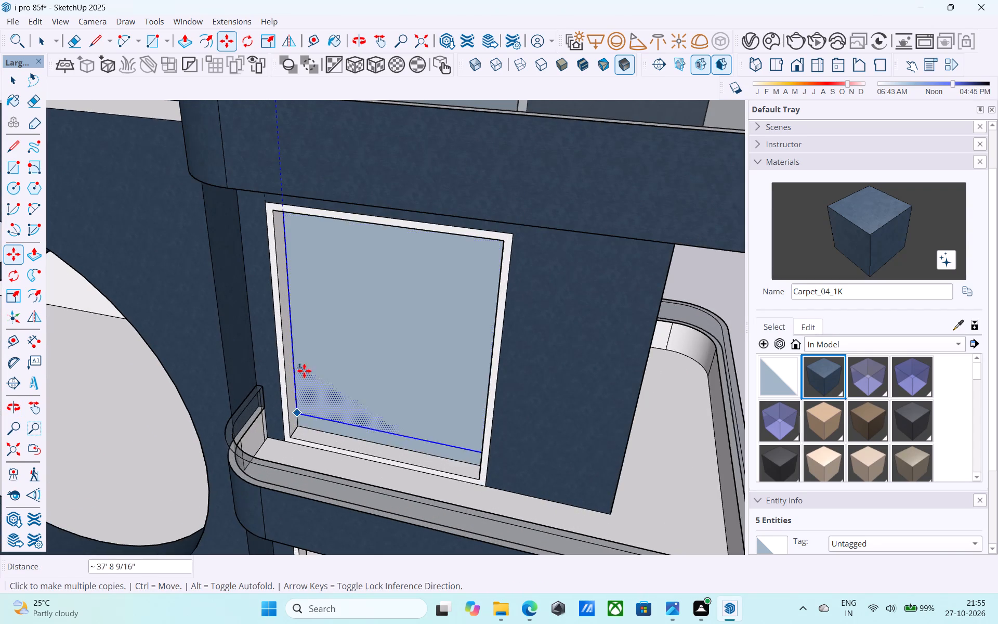
Copy the pane face into the three lowest balcony door openings of the column, the last one 77' 6" below the original.
scroll(306, 286, down, 13)
middle_drag(360, 420, 359, 363)
scroll(325, 370, up, 13)
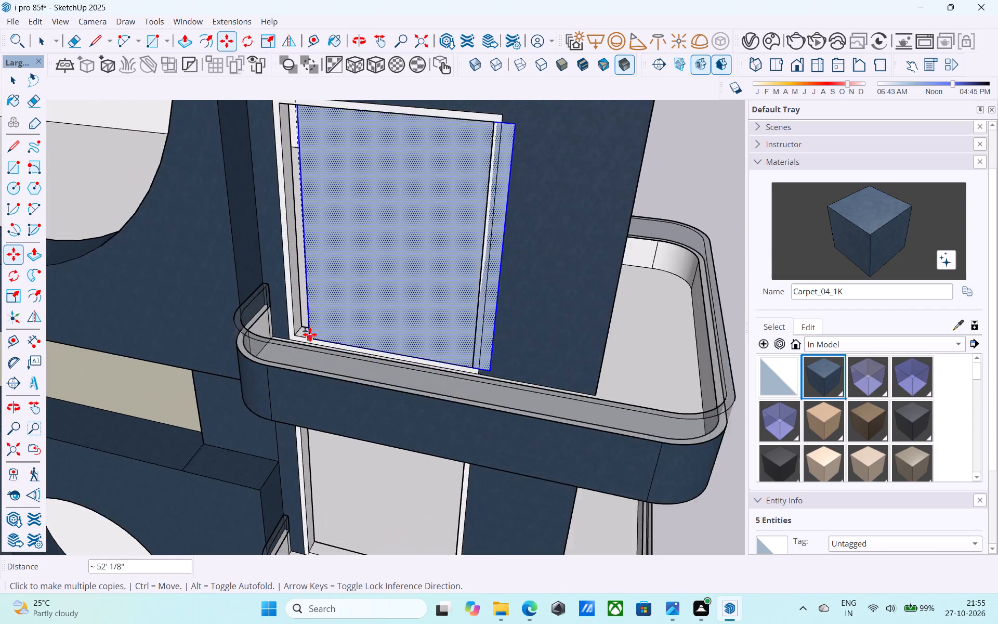
scroll(310, 334, up, 2)
click(304, 324)
scroll(313, 184, down, 14)
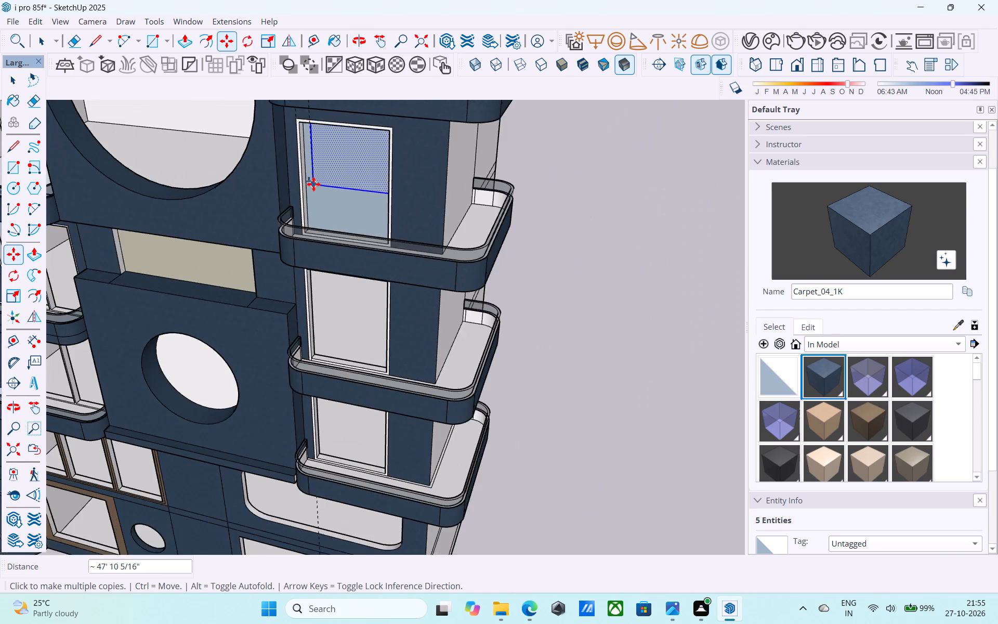
scroll(325, 336, up, 11)
click(297, 354)
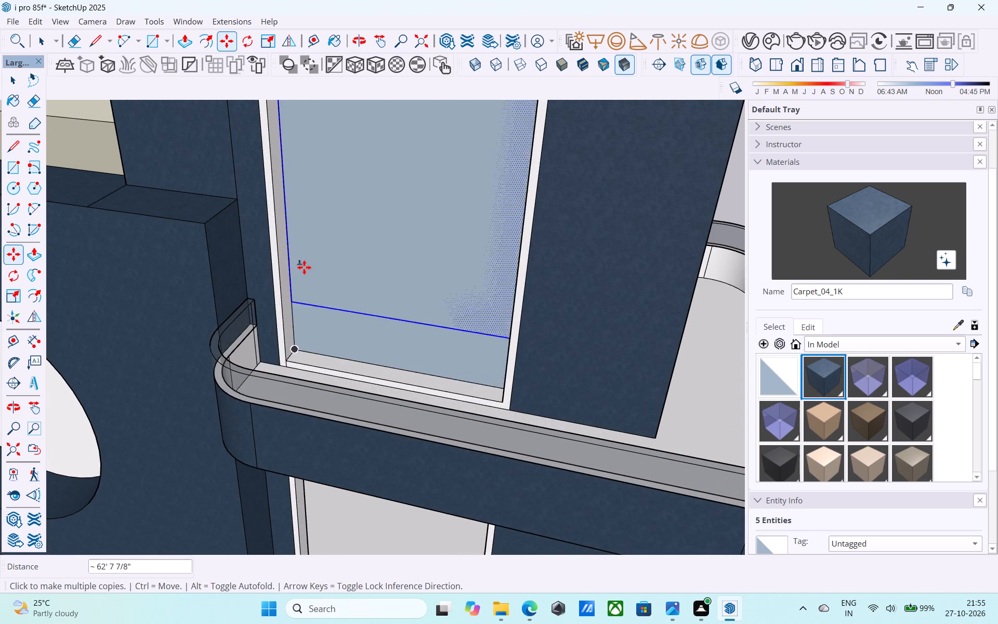
scroll(305, 261, down, 10)
scroll(327, 411, up, 6)
click(295, 409)
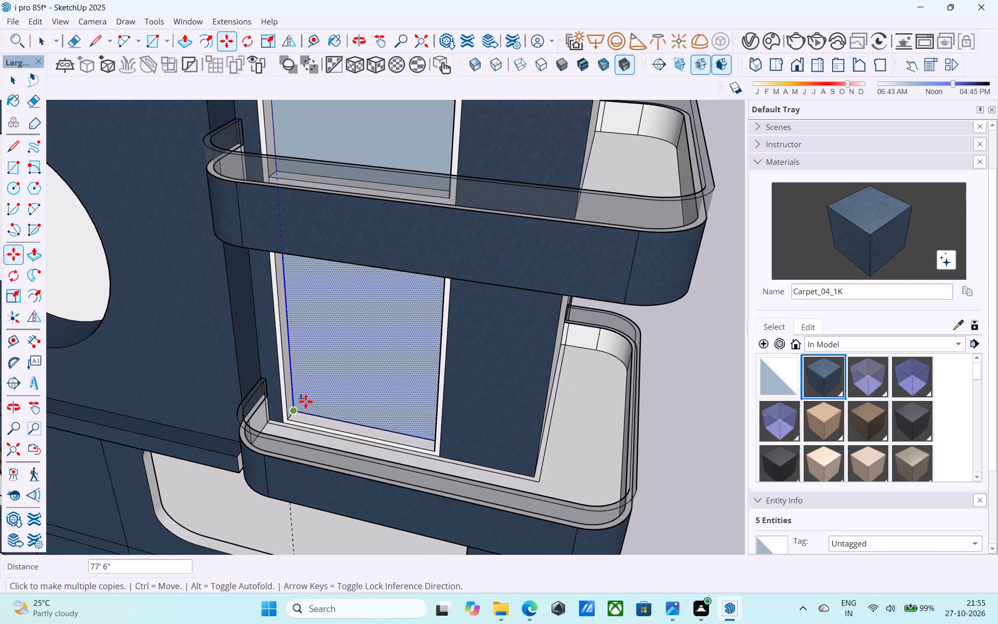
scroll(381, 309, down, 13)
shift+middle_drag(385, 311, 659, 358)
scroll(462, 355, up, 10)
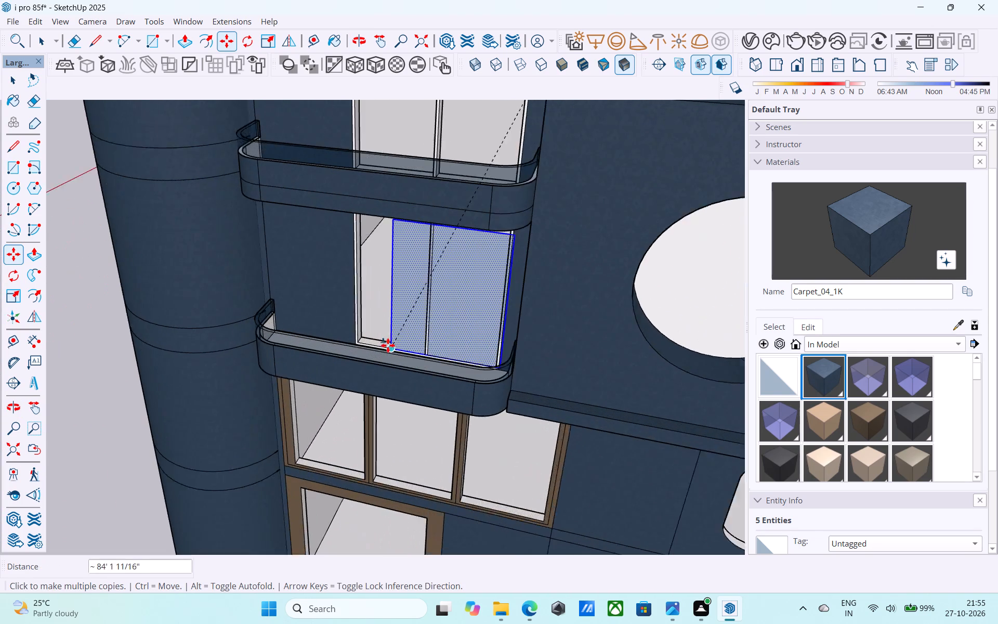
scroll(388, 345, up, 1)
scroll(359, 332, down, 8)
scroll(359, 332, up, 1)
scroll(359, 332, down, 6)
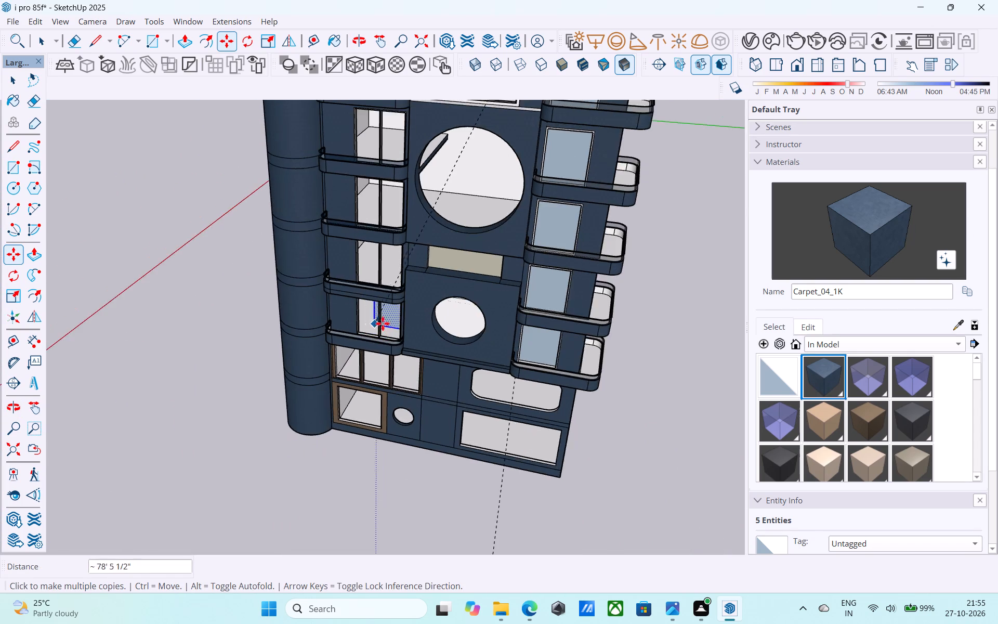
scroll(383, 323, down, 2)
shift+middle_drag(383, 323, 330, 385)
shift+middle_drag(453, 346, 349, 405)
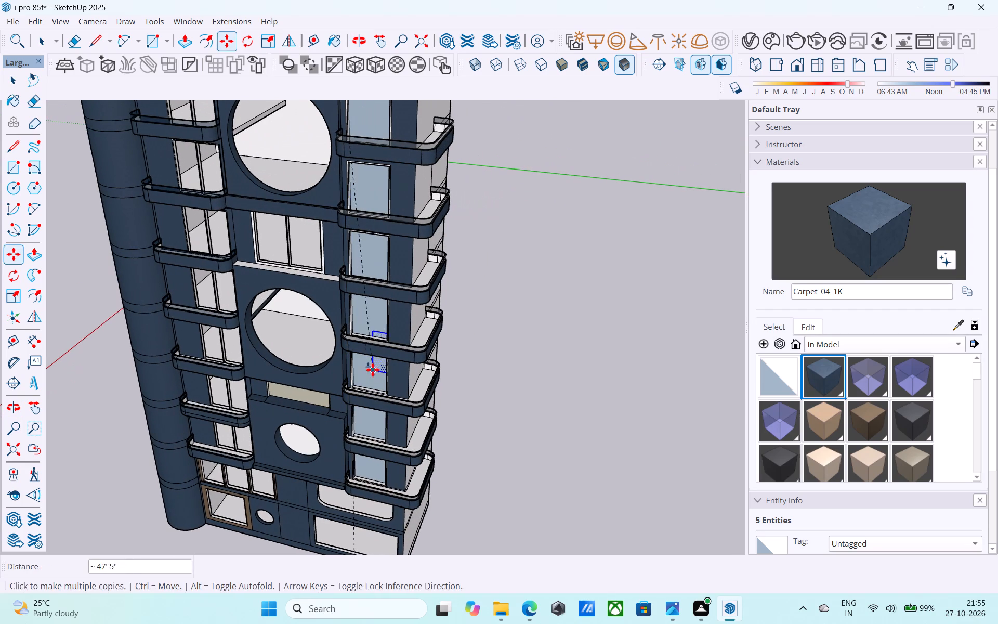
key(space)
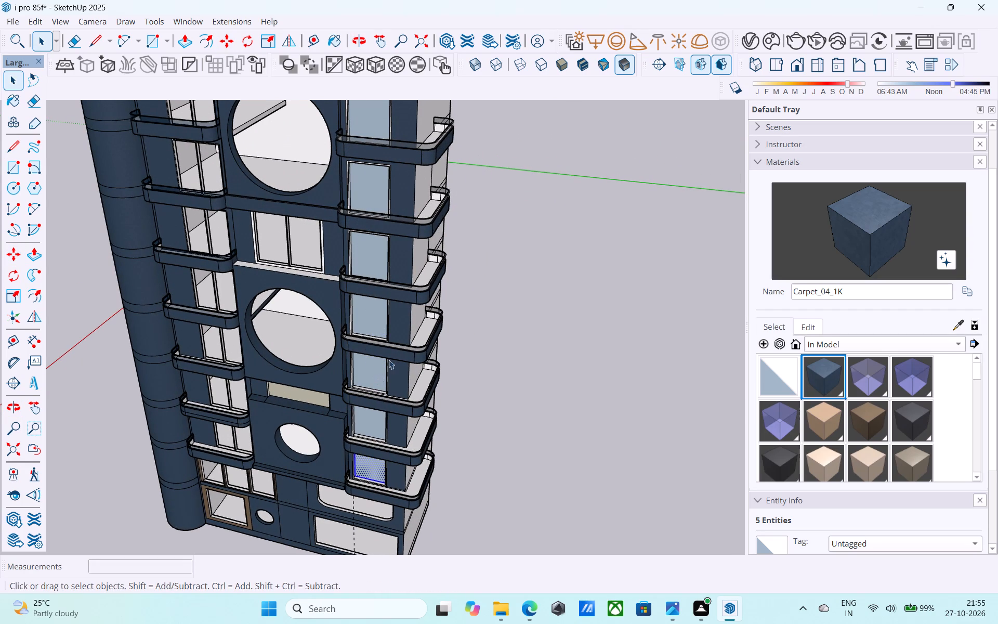
Paint the top three panes of the single-pane balcony door column with Glass_Basic_01.
scroll(441, 349, down, 6)
middle_drag(446, 360, 550, 320)
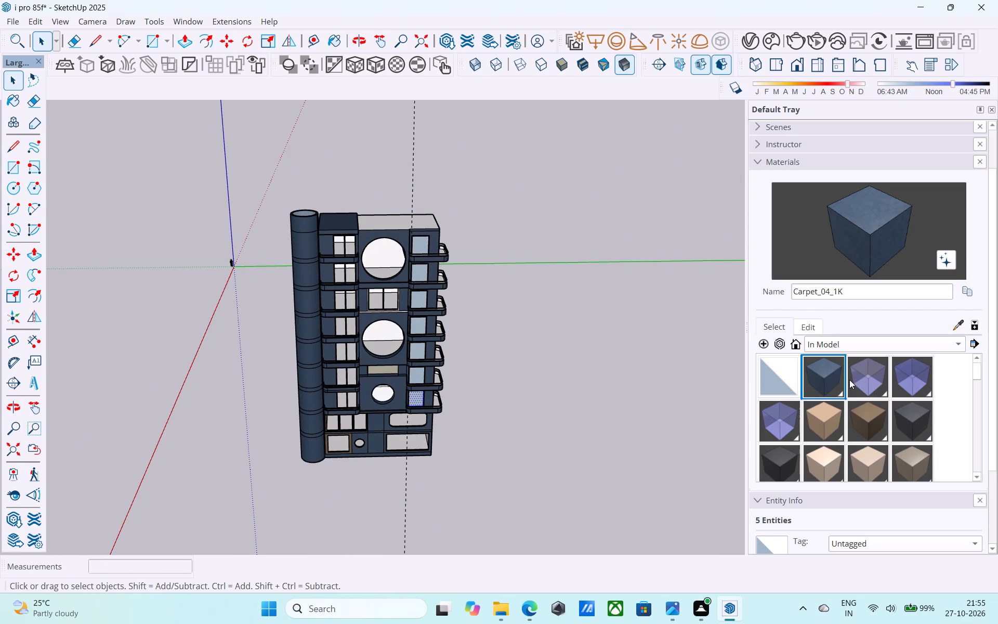
click(866, 368)
scroll(416, 243, up, 10)
click(419, 246)
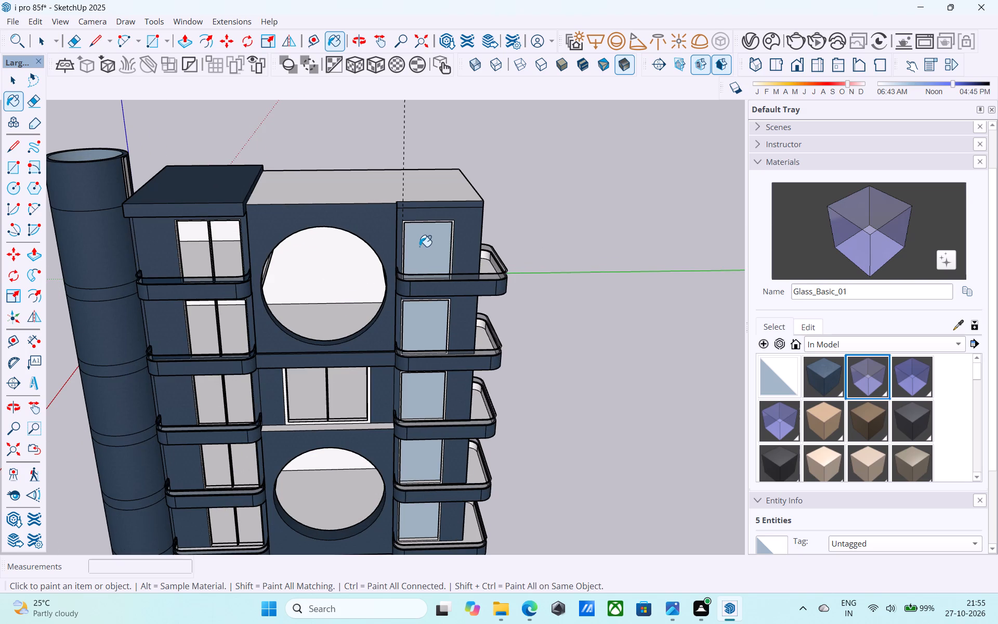
click(435, 322)
scroll(408, 185, down, 5)
scroll(417, 343, up, 4)
click(412, 282)
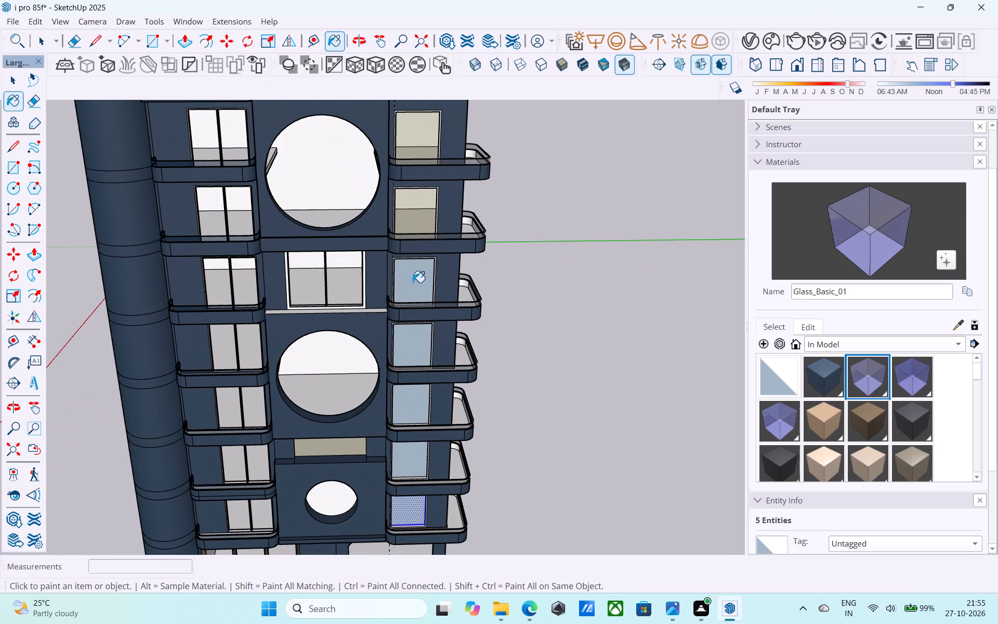
Paint the four lower panes of the single-pane balcony door column with Glass_Basic_01, down to the lowest door.
click(407, 357)
click(411, 384)
click(411, 404)
click(411, 453)
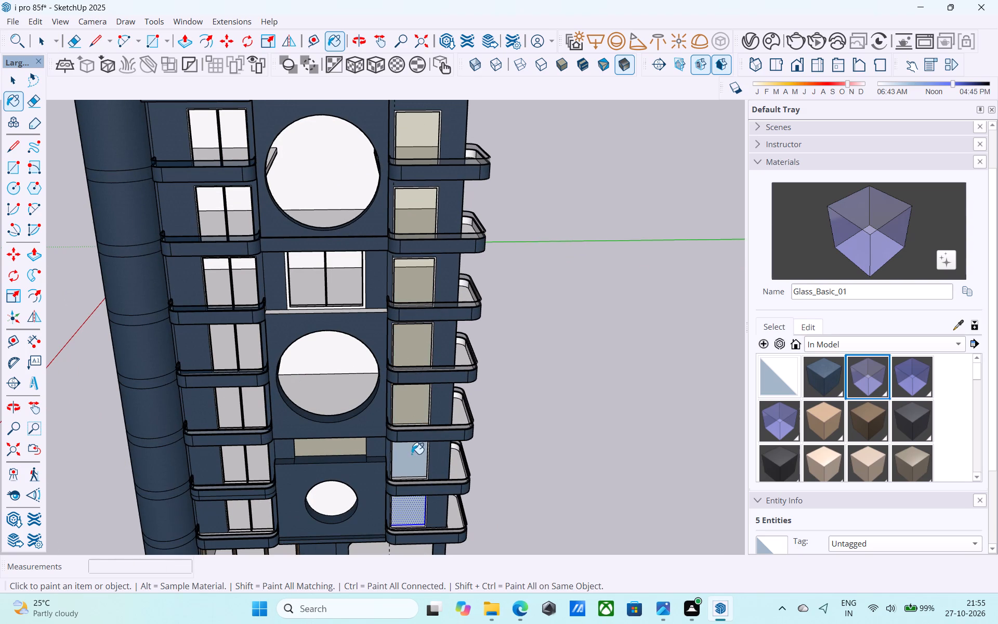
scroll(374, 212, down, 5)
scroll(406, 396, up, 7)
click(393, 404)
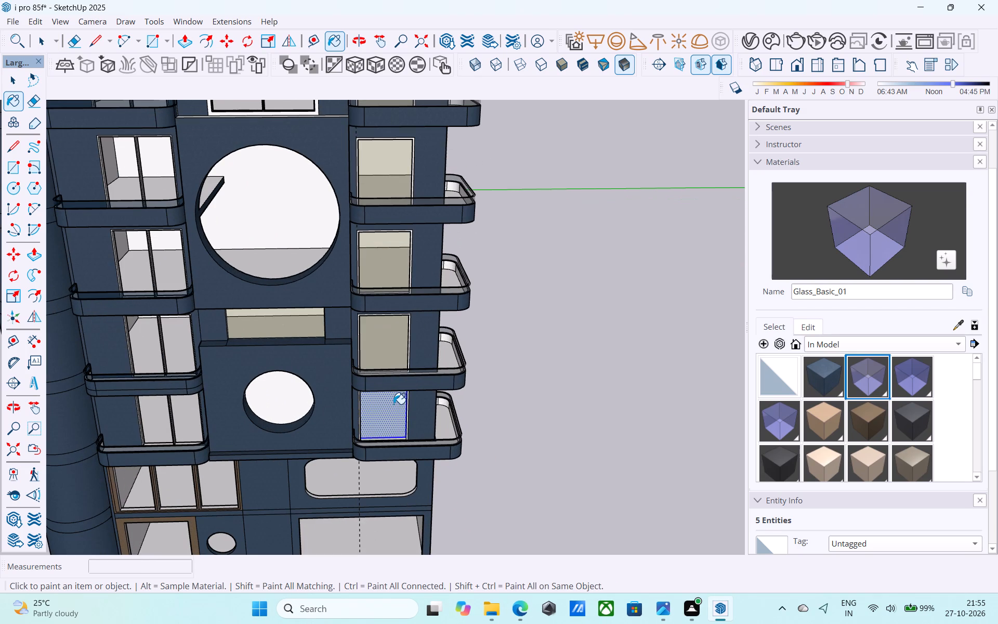
scroll(393, 404, down, 6)
middle_drag(390, 404, 372, 338)
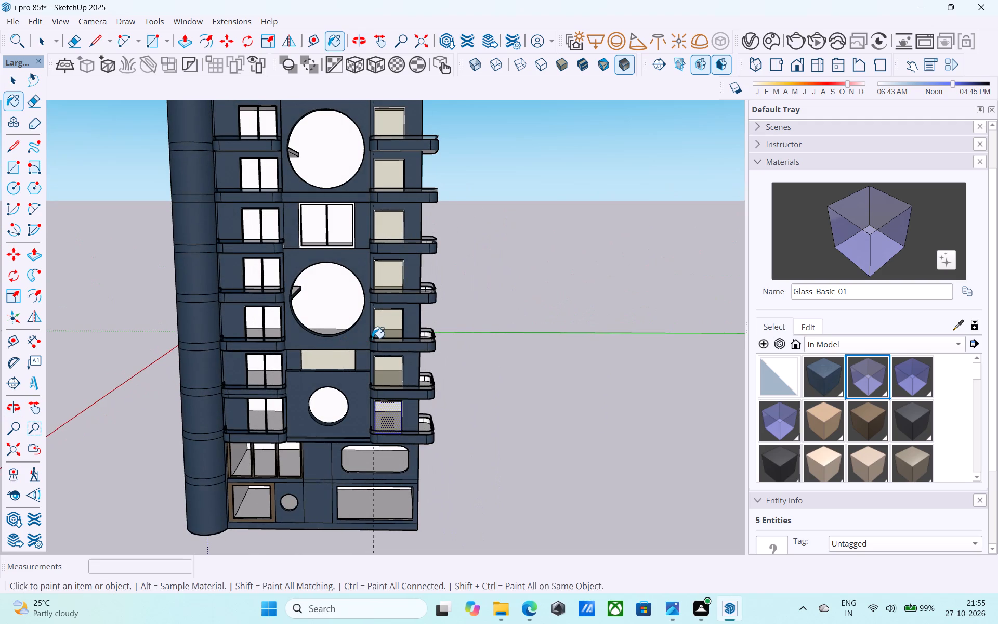
scroll(386, 310, down, 5)
key(space)
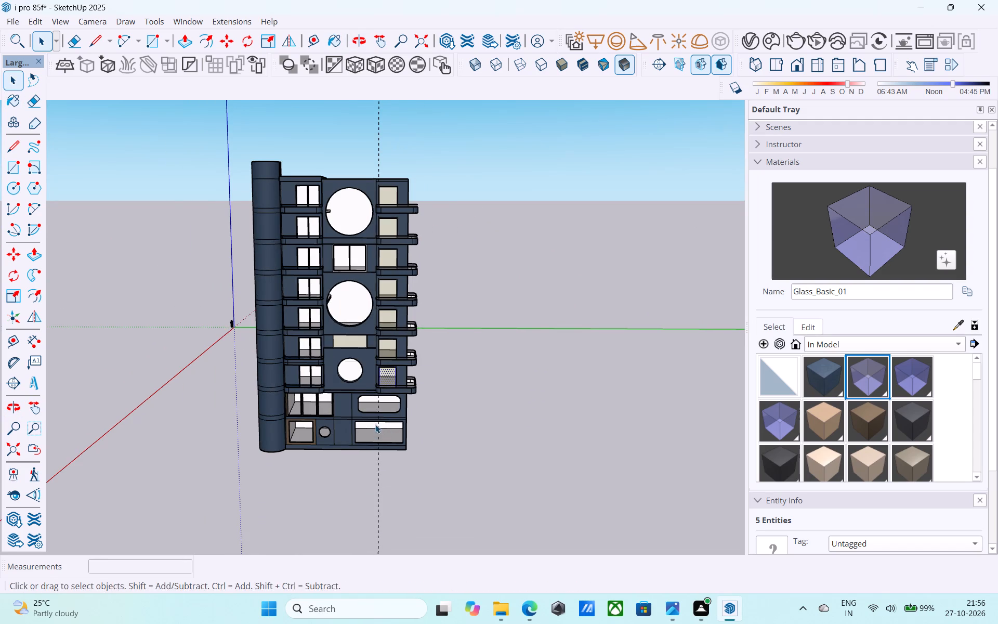
Draw a rectangle filling the wide ground-floor window opening, from its inner upper corner to the opposite lower corner.
key(r)
middle_drag(375, 418, 375, 282)
middle_drag(462, 268, 458, 276)
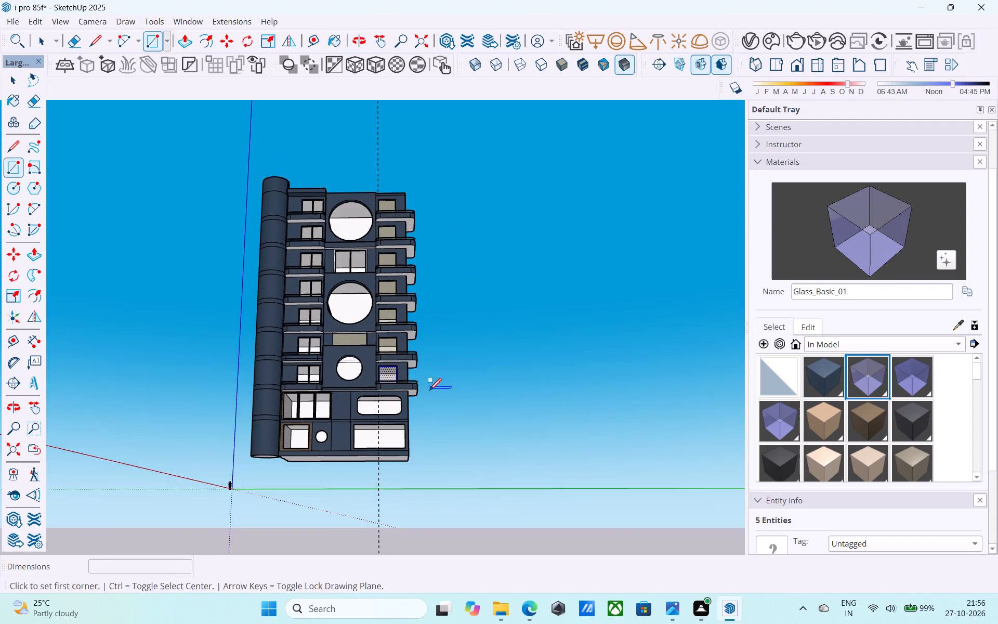
shift+middle_drag(429, 392, 349, 349)
scroll(389, 334, up, 14)
middle_drag(414, 298, 408, 268)
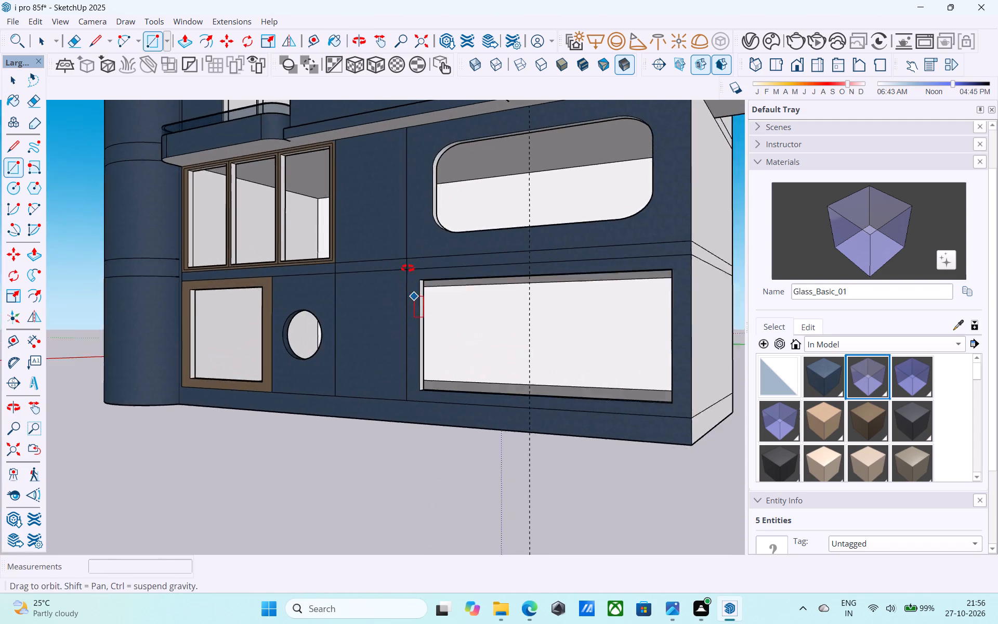
middle_drag(408, 268, 388, 239)
scroll(399, 256, up, 7)
click(438, 274)
scroll(536, 318, down, 1)
middle_drag(533, 318, 324, 342)
middle_drag(402, 394, 434, 407)
scroll(413, 418, up, 5)
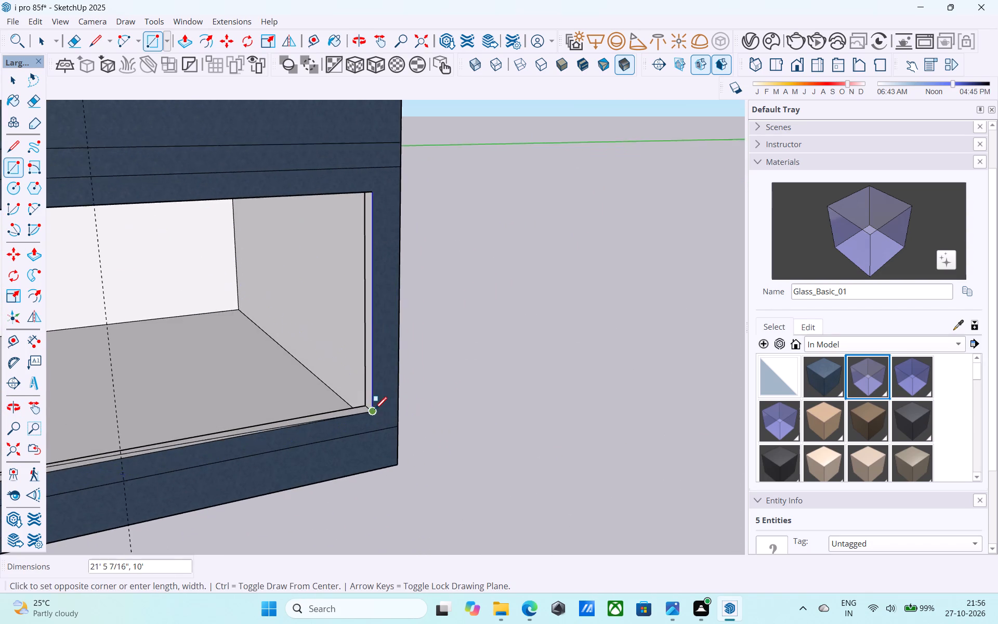
scroll(375, 410, up, 1)
click(366, 401)
Paint the new pane of the wide ground-floor window with Glass_Basic_01.
drag(887, 205, 856, 213)
click(269, 238)
scroll(479, 176, down, 4)
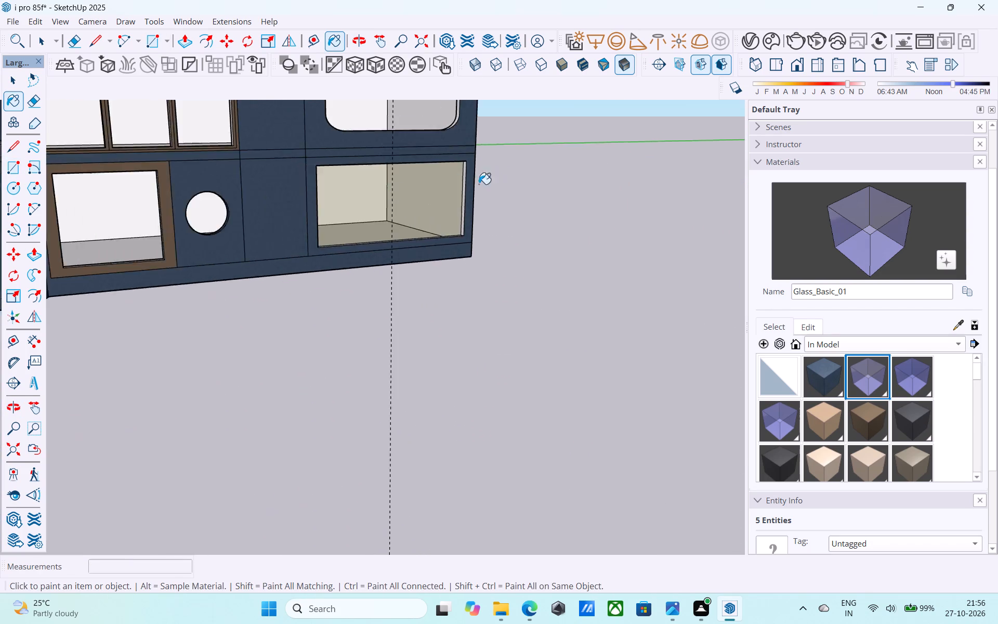
Fill the brown-framed ground-floor window opening beside the cylinder with a rectangular pane and paint it Glass_Basic_01.
scroll(479, 184, down, 3)
shift+middle_drag(388, 203, 230, 163)
scroll(253, 209, up, 6)
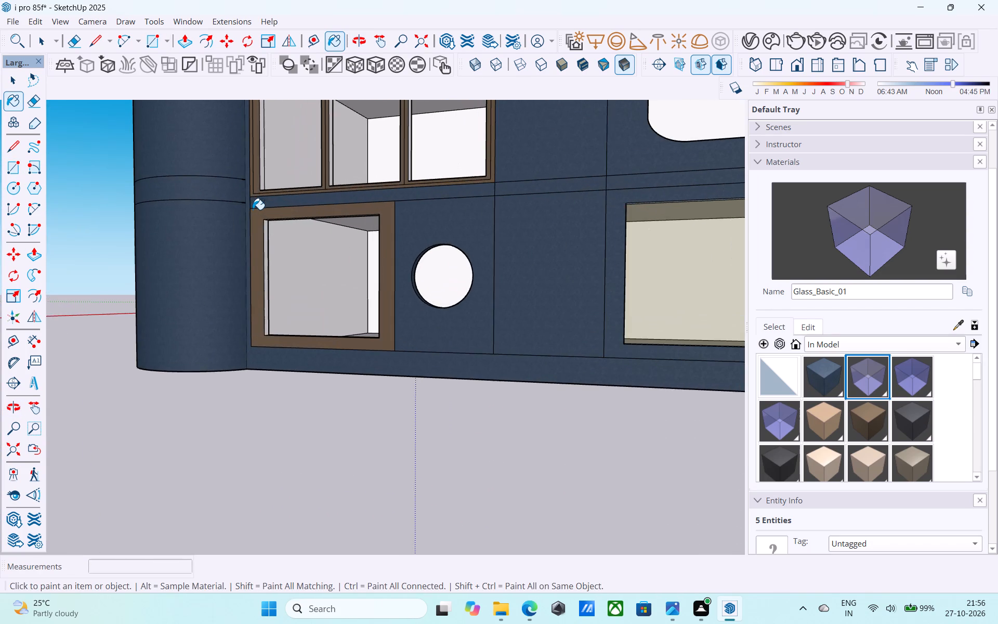
key(r)
scroll(253, 210, up, 4)
middle_drag(290, 239, 267, 199)
scroll(268, 222, up, 6)
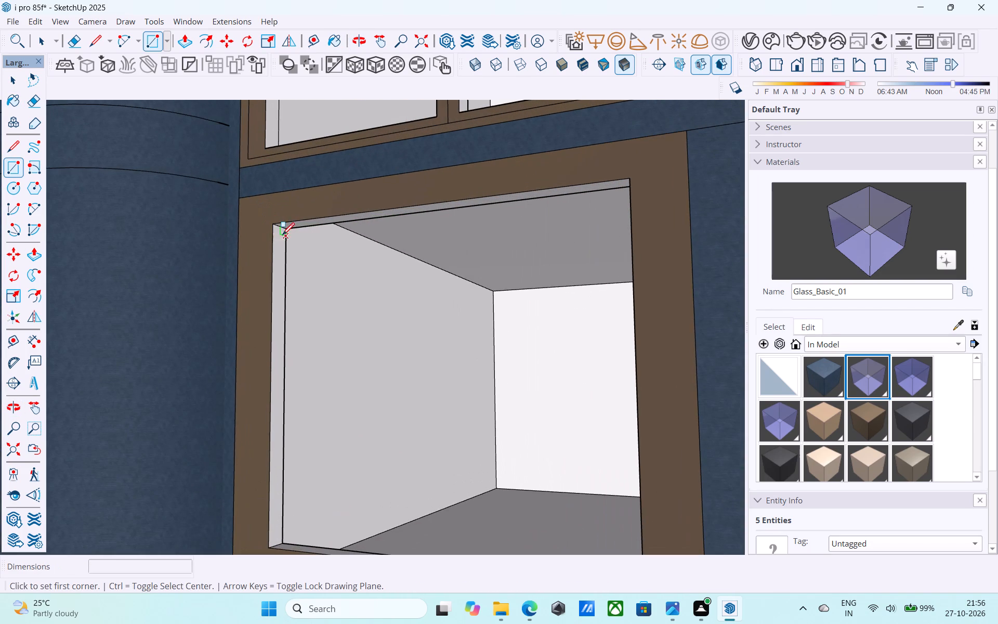
click(285, 233)
middle_drag(342, 296, 428, 313)
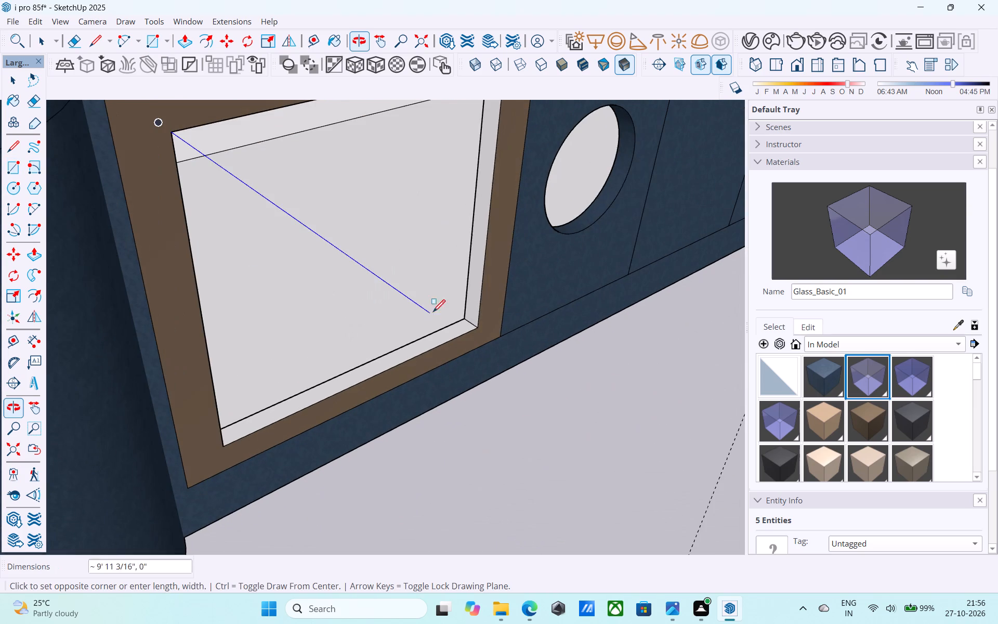
click(466, 322)
drag(892, 214, 855, 213)
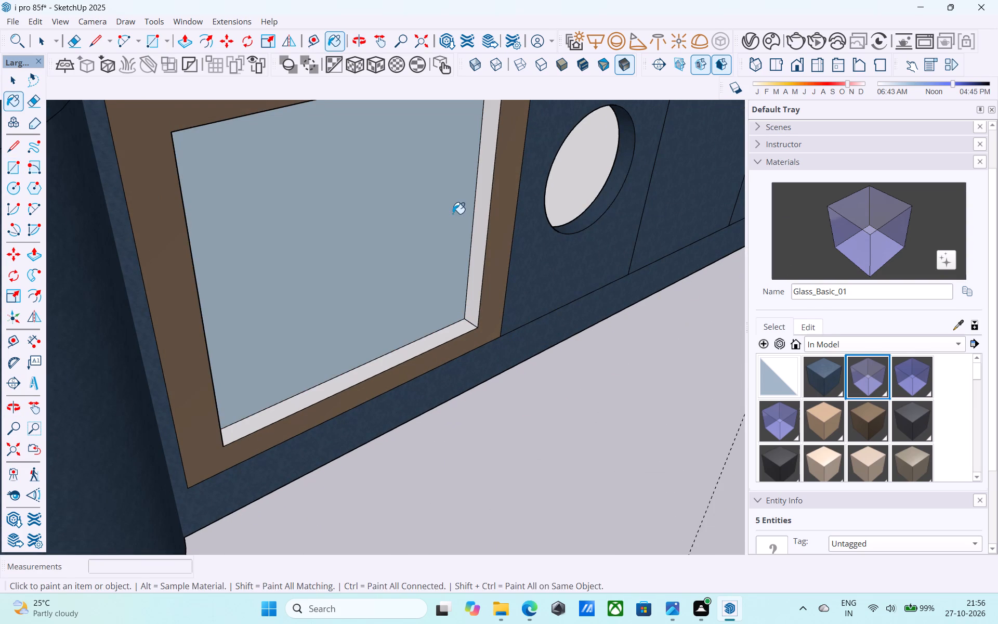
click(453, 214)
Draw a rectangle about 11' by 5' 11" filling the first-floor three-part window's opening nearest the cylinder.
scroll(449, 213, down, 4)
shift+middle_drag(460, 222, 143, 192)
middle_drag(351, 193, 283, 411)
scroll(299, 243, down, 5)
shift+middle_drag(298, 219, 330, 157)
key(r)
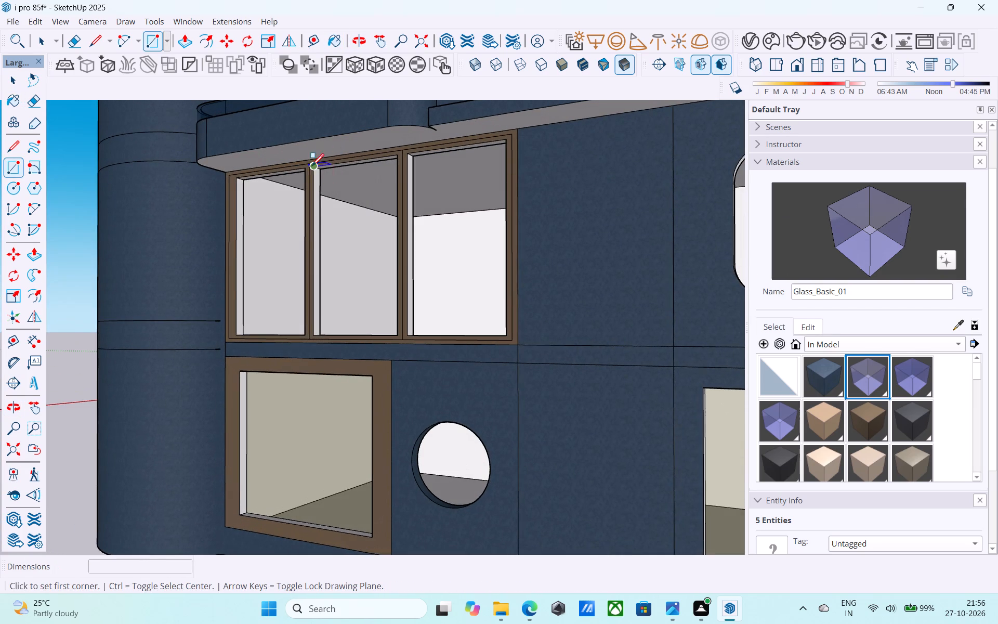
scroll(256, 207, up, 8)
click(238, 152)
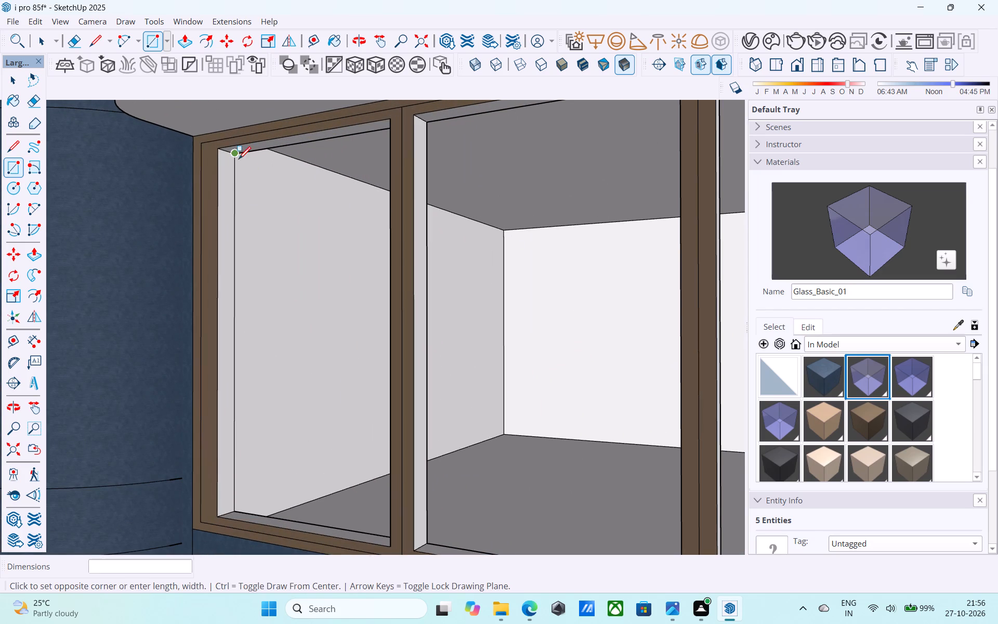
scroll(330, 383, down, 1)
shift+middle_drag(330, 384, 455, 396)
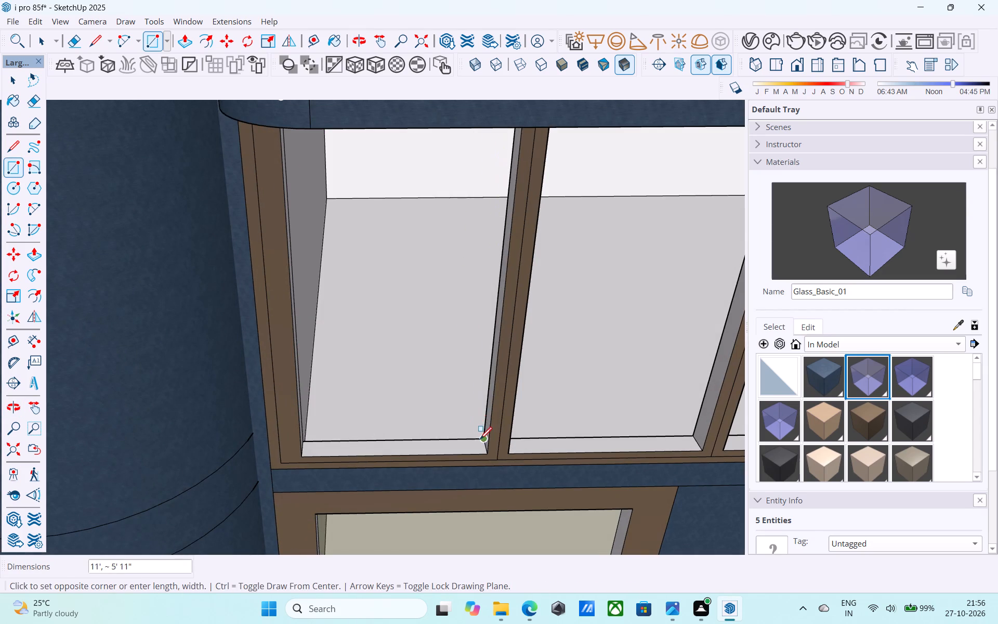
click(480, 441)
Draw a rectangular pane filling the middle opening of the brown-framed three-part window, corner to opposite corner.
scroll(553, 321, down, 4)
shift+middle_drag(541, 327, 487, 236)
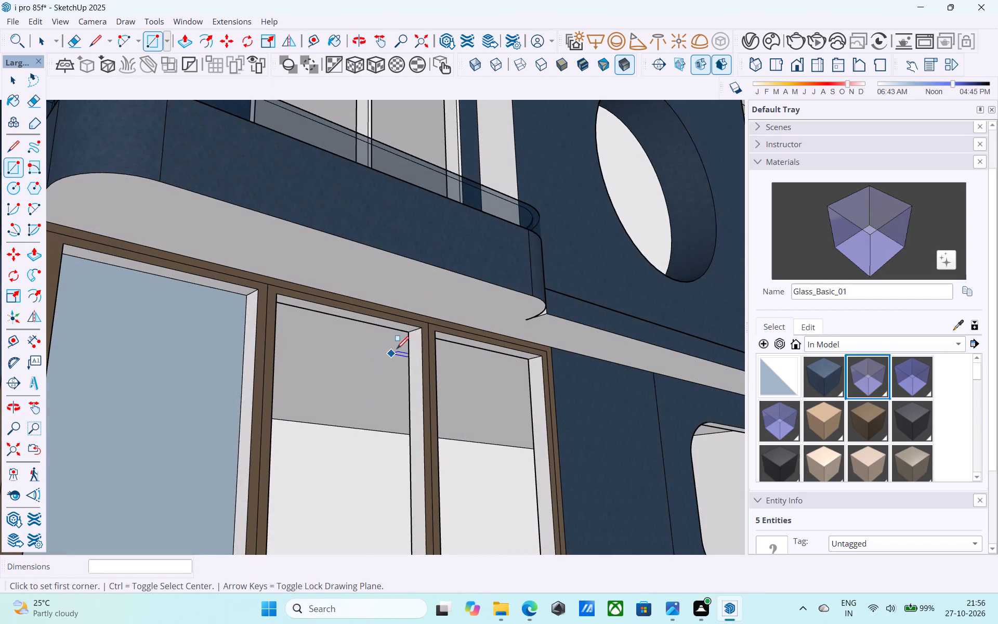
click(409, 334)
scroll(399, 353, down, 3)
shift+middle_drag(398, 360, 466, 206)
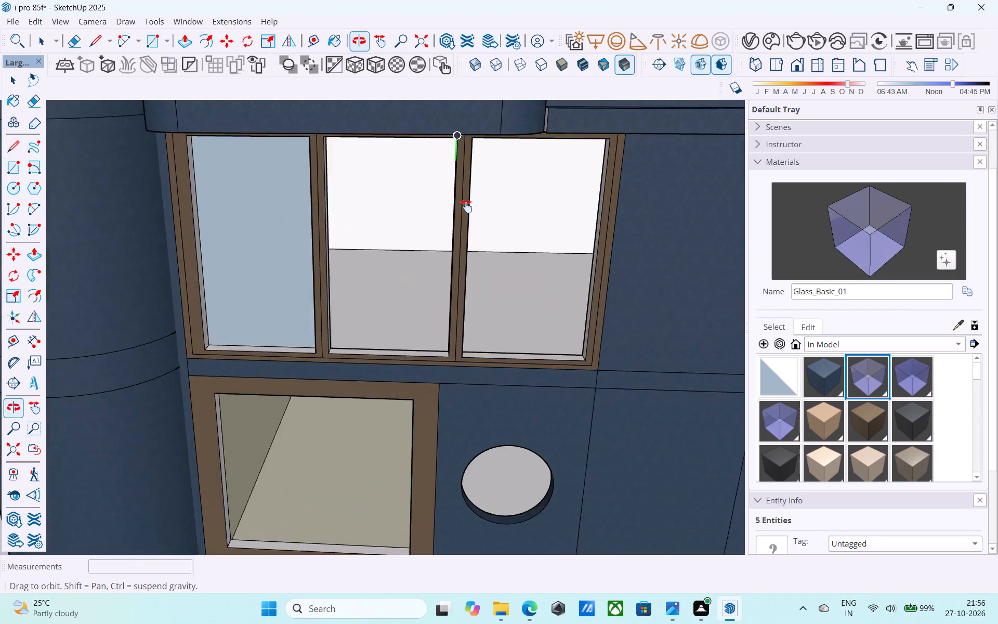
shift+middle_drag(466, 206, 348, 230)
scroll(307, 343, up, 3)
click(320, 346)
Draw a rectangular pane filling the last opening of the three-part window, the one farthest from the cylinder.
scroll(312, 330, down, 6)
shift+middle_drag(381, 303, 257, 378)
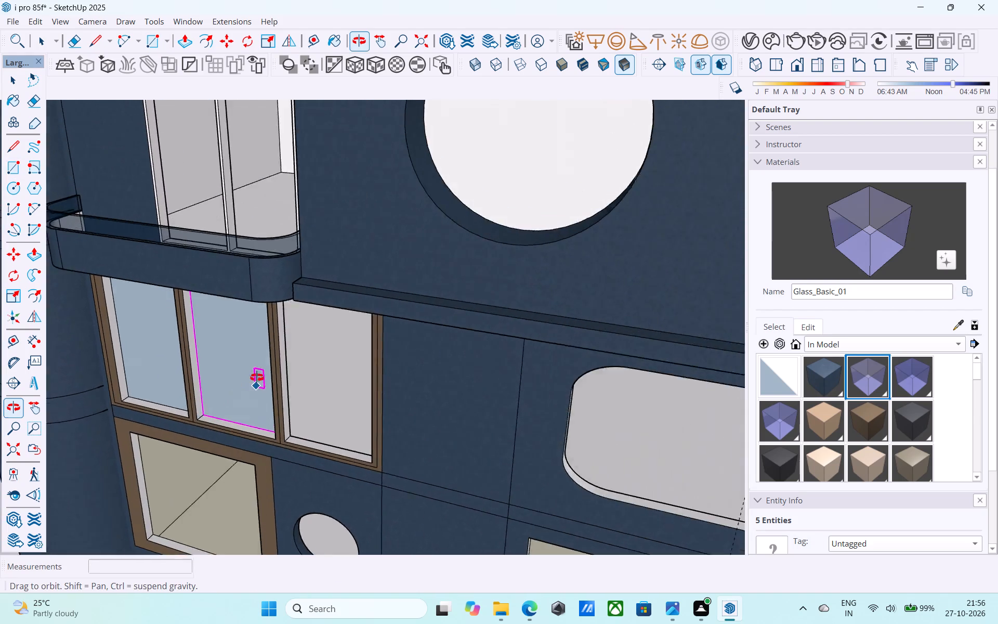
shift+middle_drag(257, 378, 514, 197)
scroll(452, 256, up, 9)
click(433, 236)
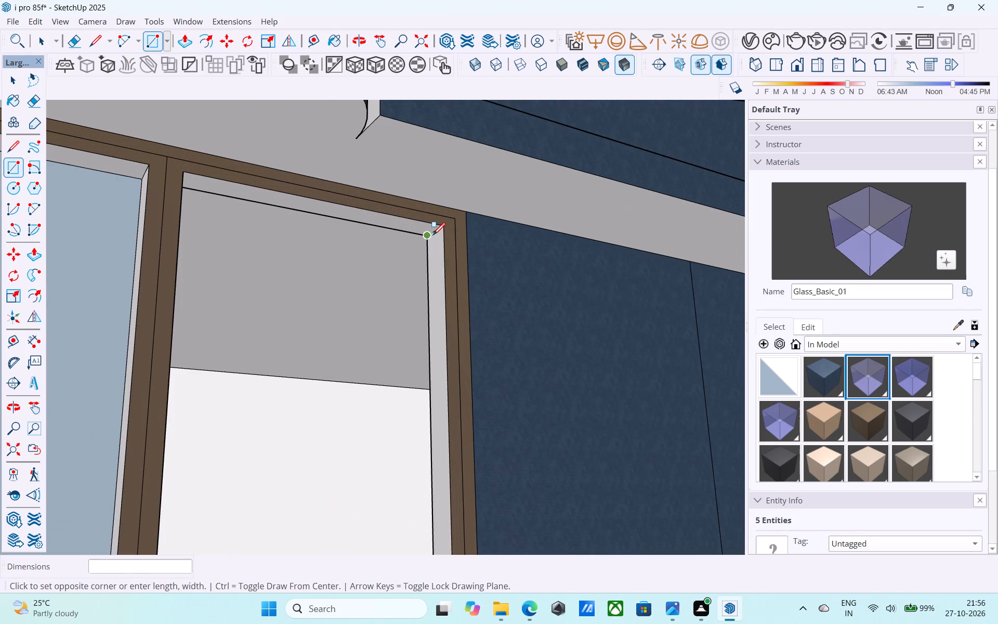
scroll(433, 236, down, 5)
middle_drag(396, 374, 151, 435)
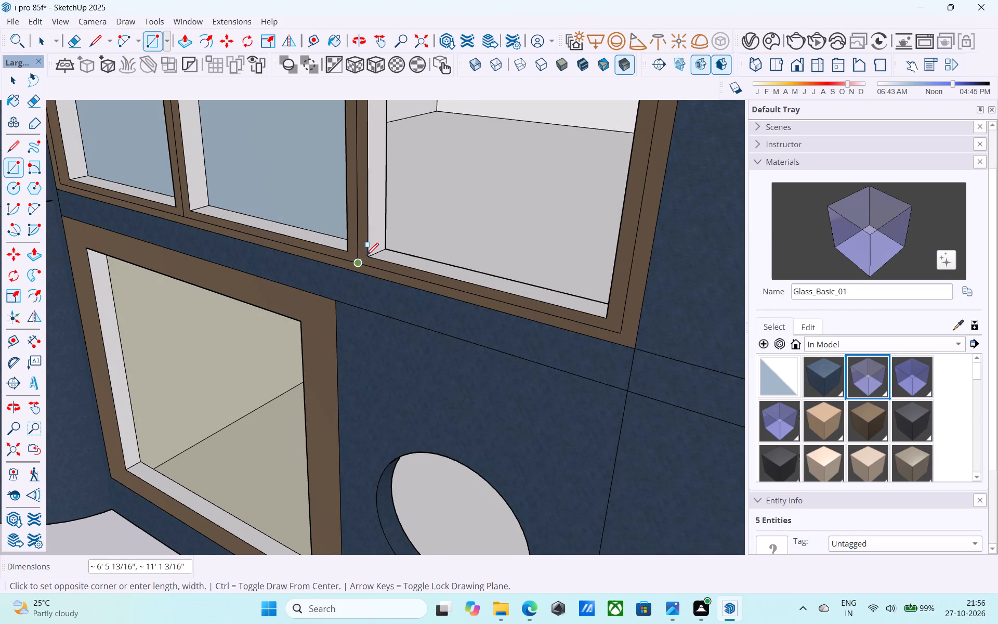
click(380, 249)
Draw a rectangular pane in the lowest two-part balcony door, filling the opening nearest the cylinder inside its frame.
scroll(374, 247, down, 16)
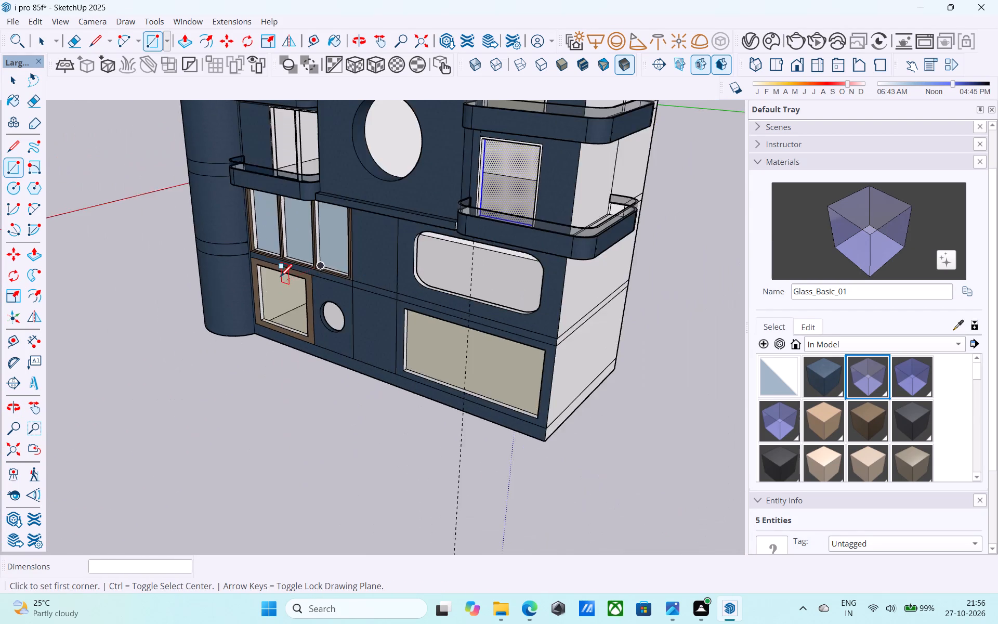
scroll(280, 278, down, 6)
middle_drag(282, 284, 529, 346)
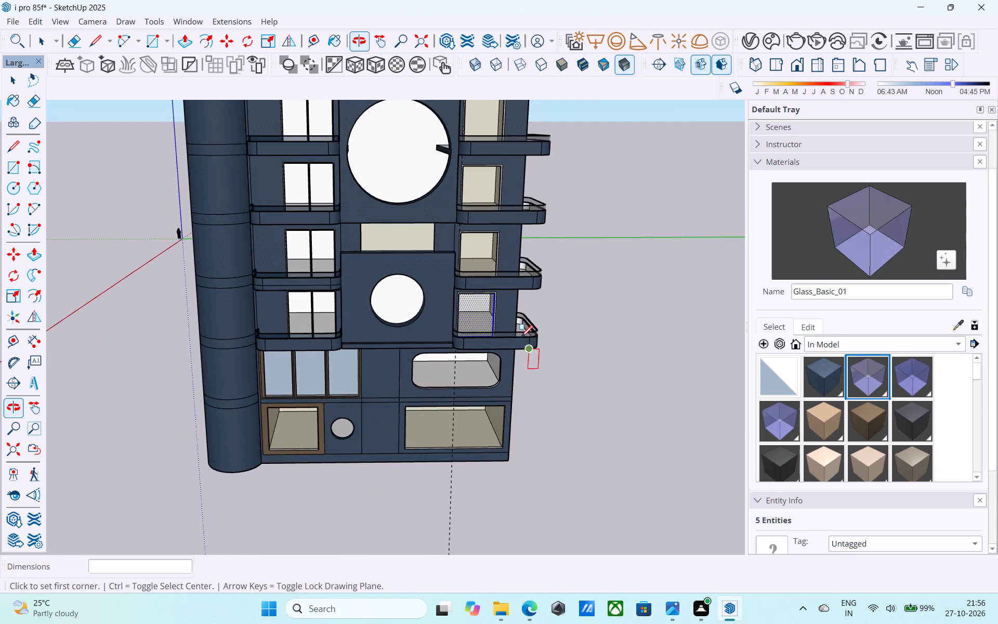
scroll(419, 291, down, 4)
shift+middle_drag(418, 292, 427, 356)
scroll(347, 377, up, 12)
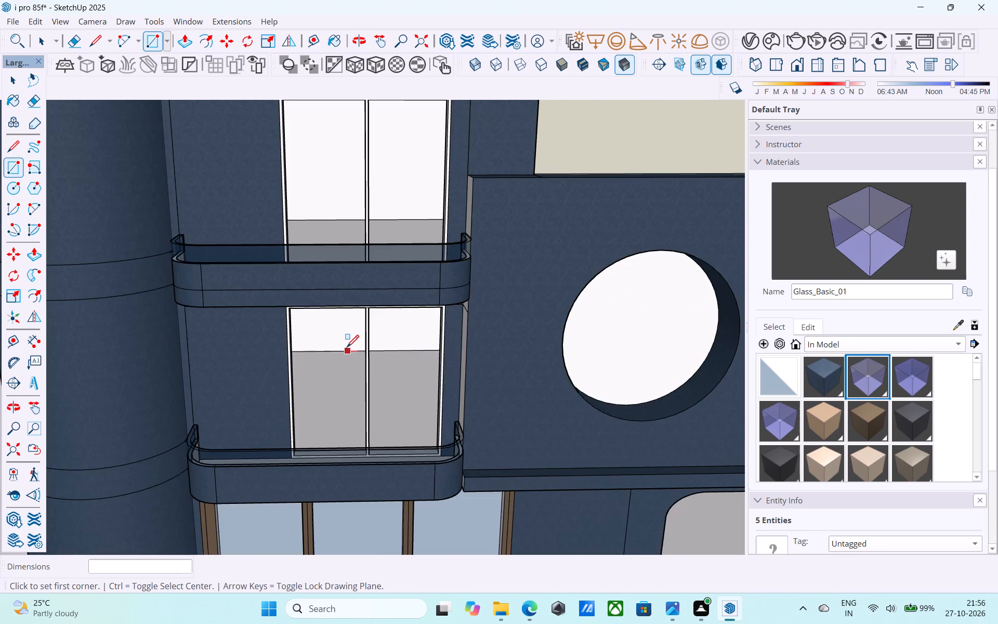
middle_drag(347, 348, 176, 248)
scroll(285, 350, up, 1)
middle_drag(287, 349, 275, 298)
scroll(284, 307, up, 3)
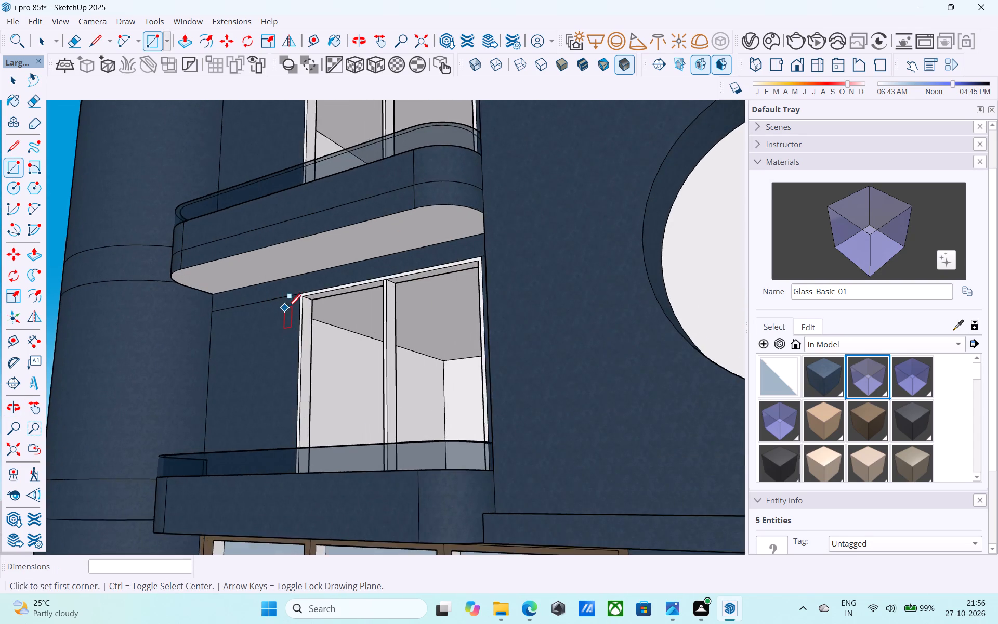
scroll(288, 308, up, 4)
click(328, 297)
scroll(397, 366, down, 4)
shift+middle_drag(405, 384, 434, 395)
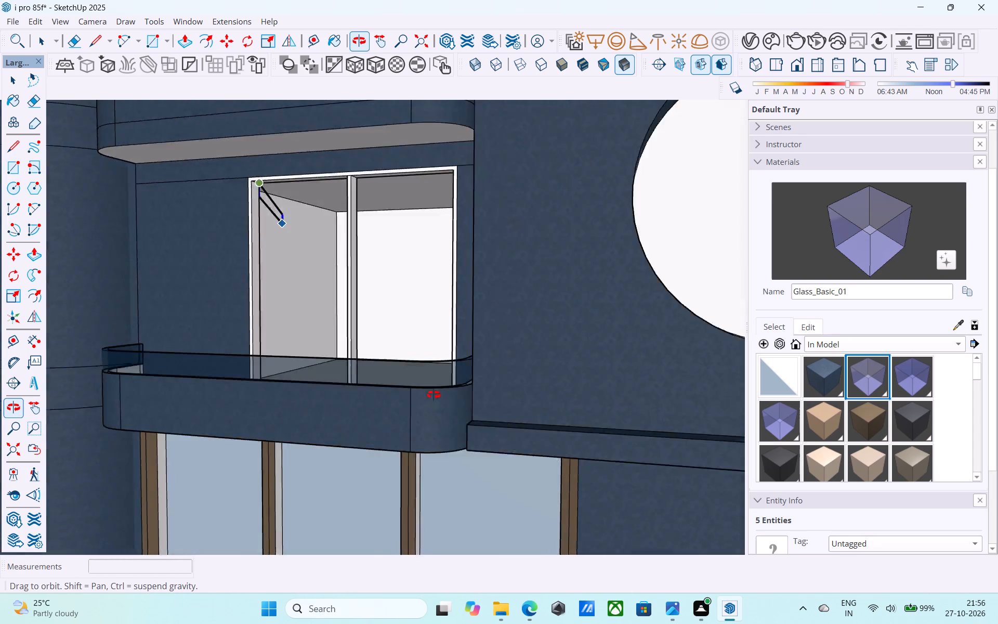
shift+middle_drag(434, 395, 591, 477)
scroll(461, 431, up, 3)
click(411, 424)
Draw a rectangular pane about 10' 2" by 4' 8" filling the remaining opening of the lowest two-part balcony door.
scroll(458, 328, down, 3)
shift+middle_drag(458, 328, 485, 232)
scroll(461, 281, up, 7)
click(474, 285)
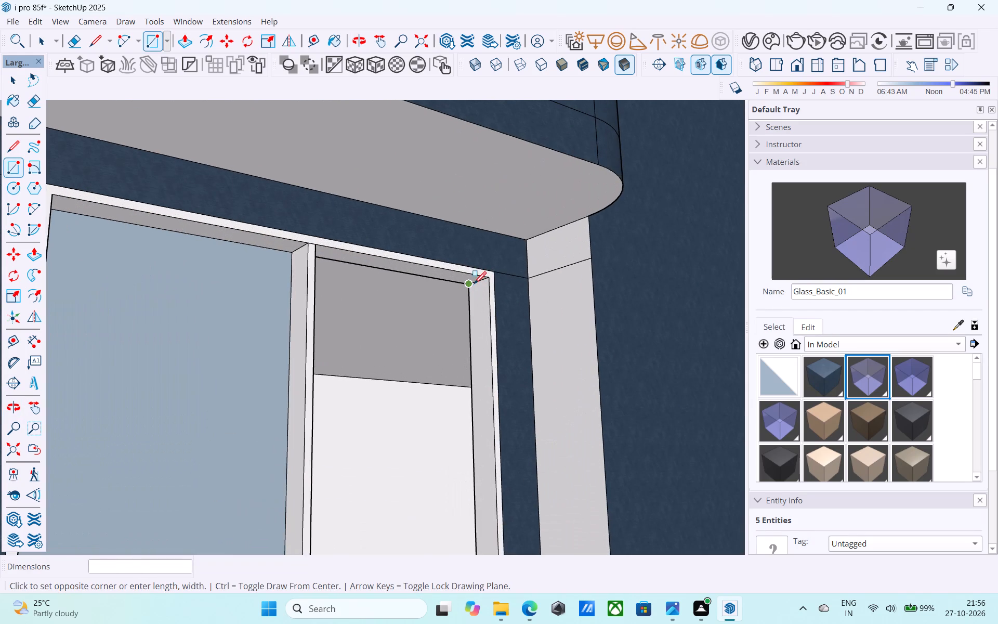
scroll(474, 284, down, 5)
middle_drag(466, 425, 287, 489)
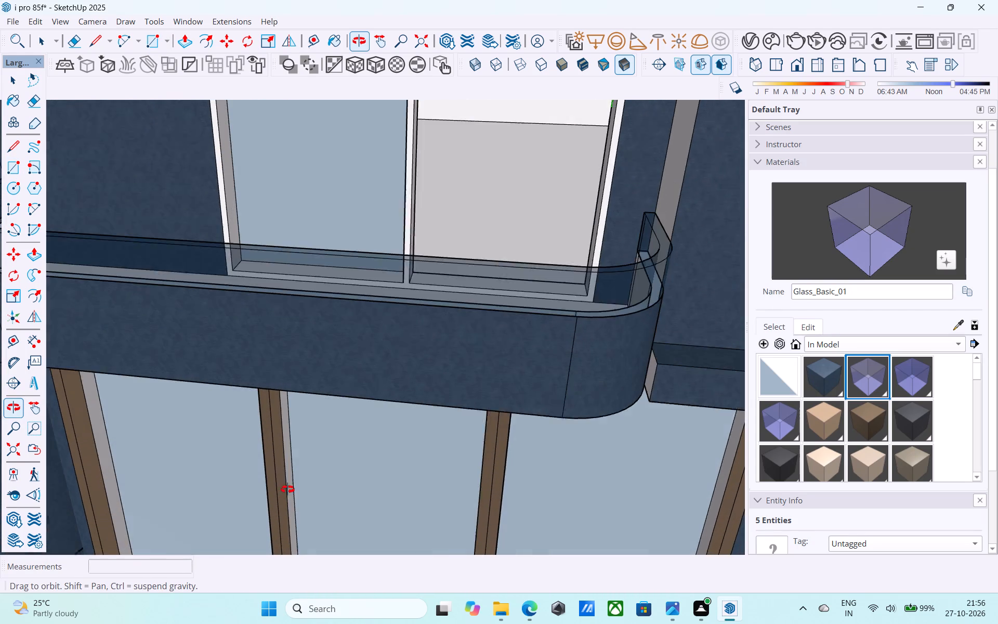
middle_drag(287, 489, 287, 490)
middle_drag(380, 365, 281, 439)
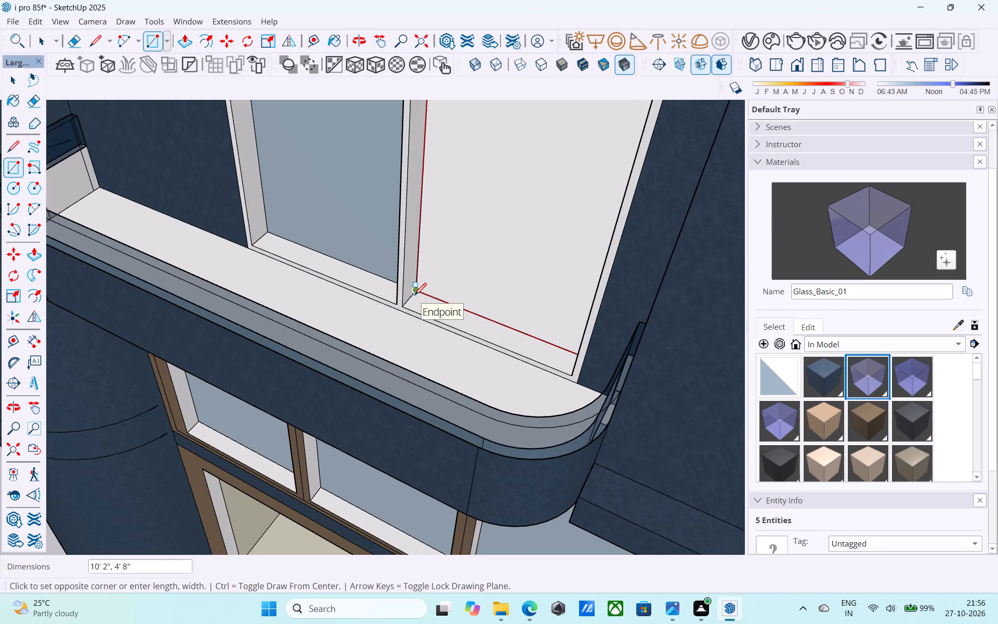
click(414, 296)
Copy both panes of the lowest balcony door straight up about 12' 6", snapping them into the door one floor above.
scroll(414, 296, down, 5)
shift+middle_drag(412, 301, 386, 349)
key(space)
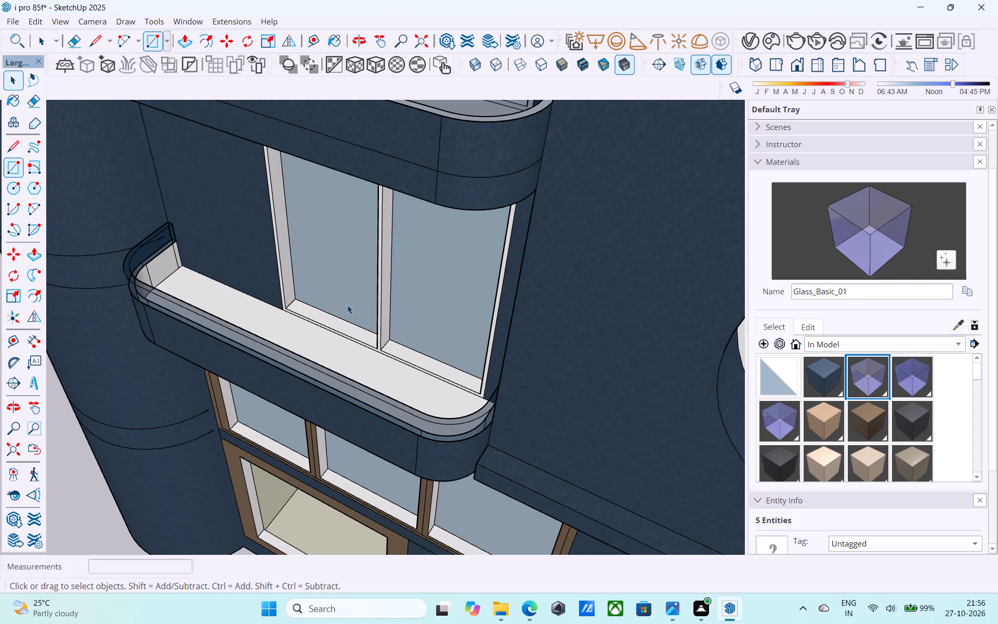
click(347, 305)
shift+click(420, 320)
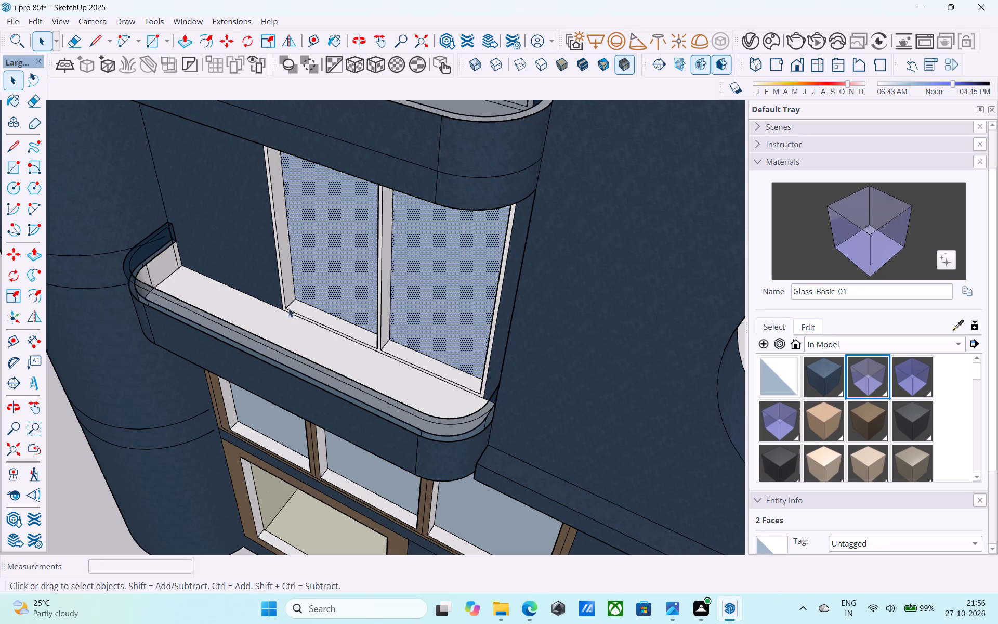
key(m)
click(295, 300)
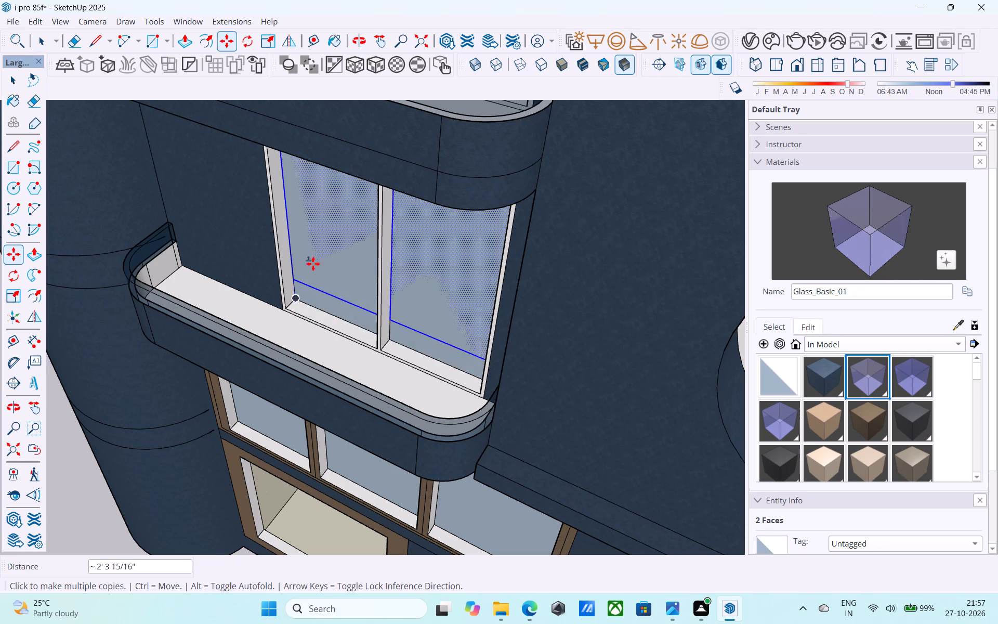
scroll(311, 246, down, 6)
shift+middle_drag(310, 247, 365, 415)
shift+scroll(311, 251, down, 1)
scroll(356, 324, up, 7)
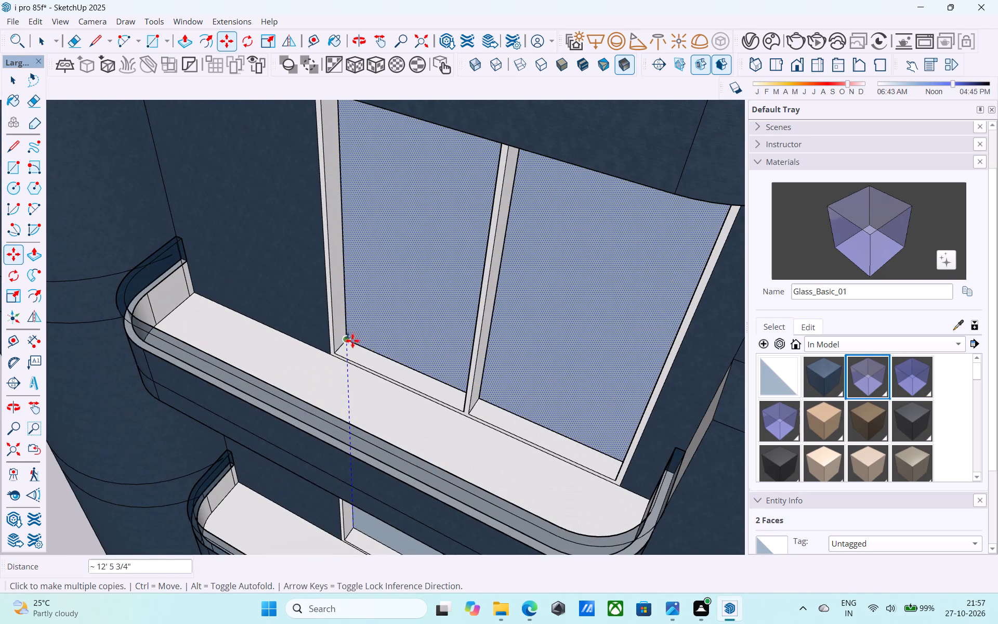
click(352, 342)
Place further copies of the pane pair in the next two balcony doors up, at 25' 6" and 38' 6" above the original.
scroll(352, 341, down, 9)
shift+middle_drag(352, 341, 354, 405)
scroll(348, 288, up, 2)
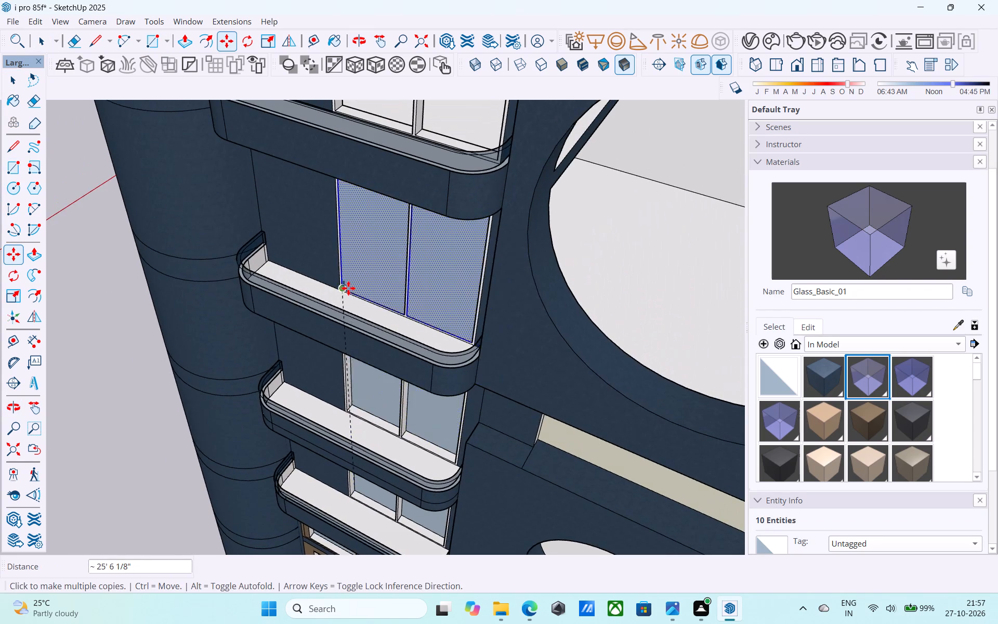
scroll(348, 288, up, 6)
click(352, 283)
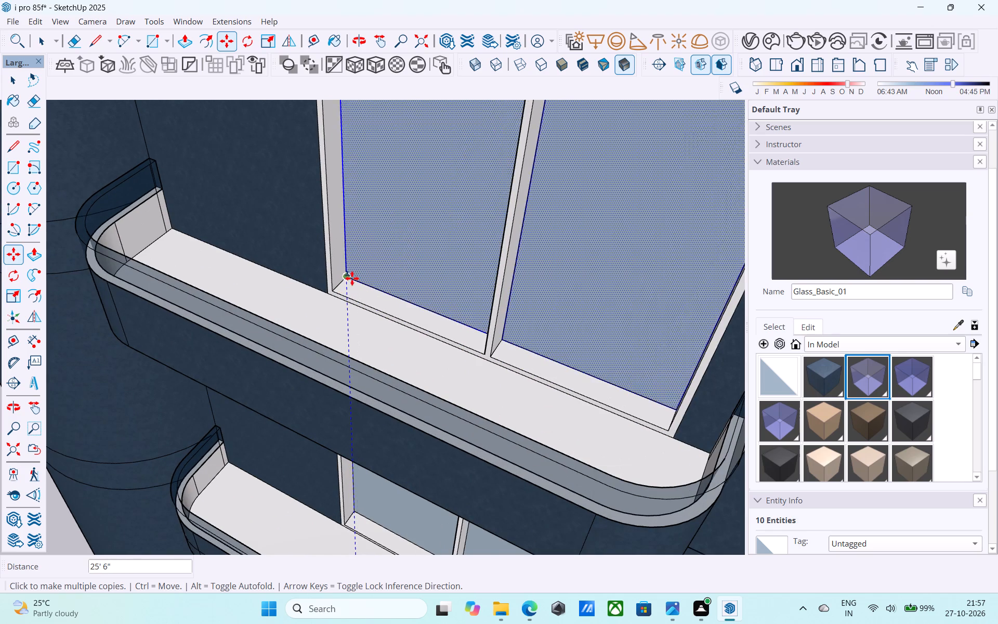
scroll(352, 278, down, 5)
middle_drag(348, 277, 294, 499)
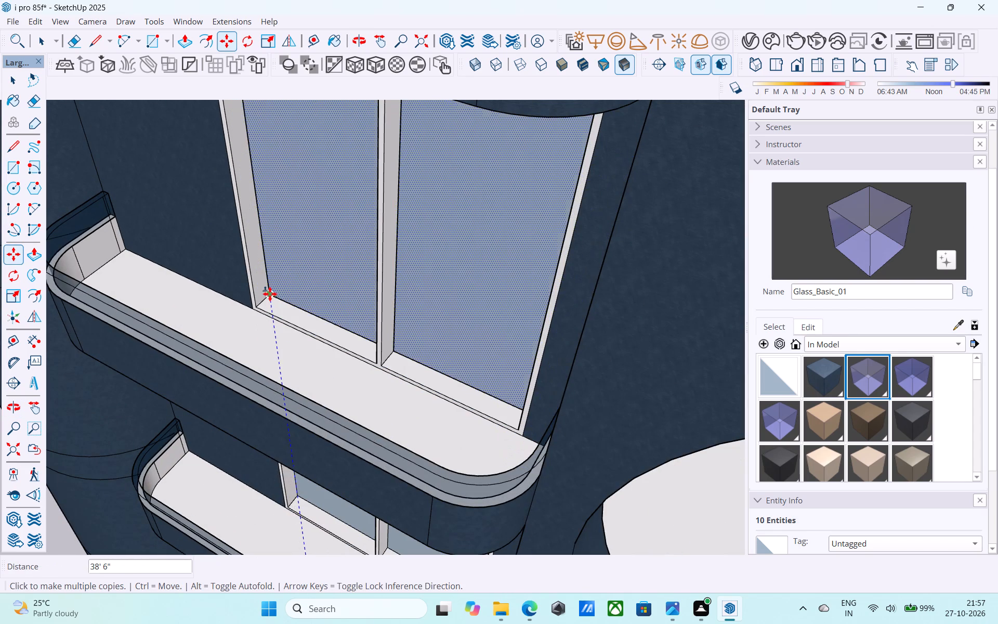
click(270, 294)
Place copies of the pane pair in the following two balcony doors, at 51' 6" and 64' 6" above the original.
scroll(266, 295, down, 6)
middle_drag(266, 295, 262, 440)
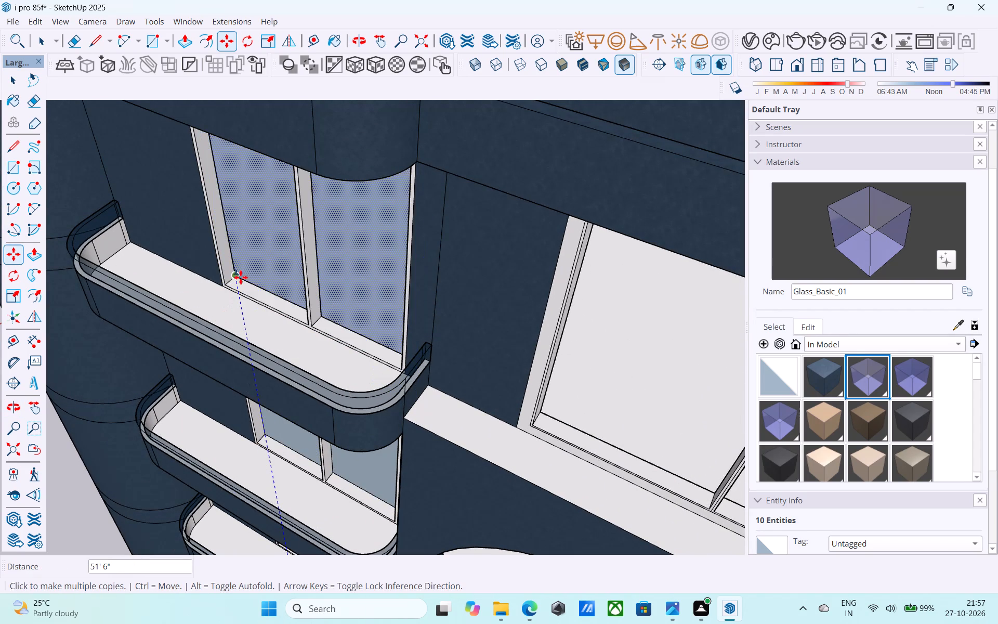
click(241, 275)
scroll(242, 274, down, 7)
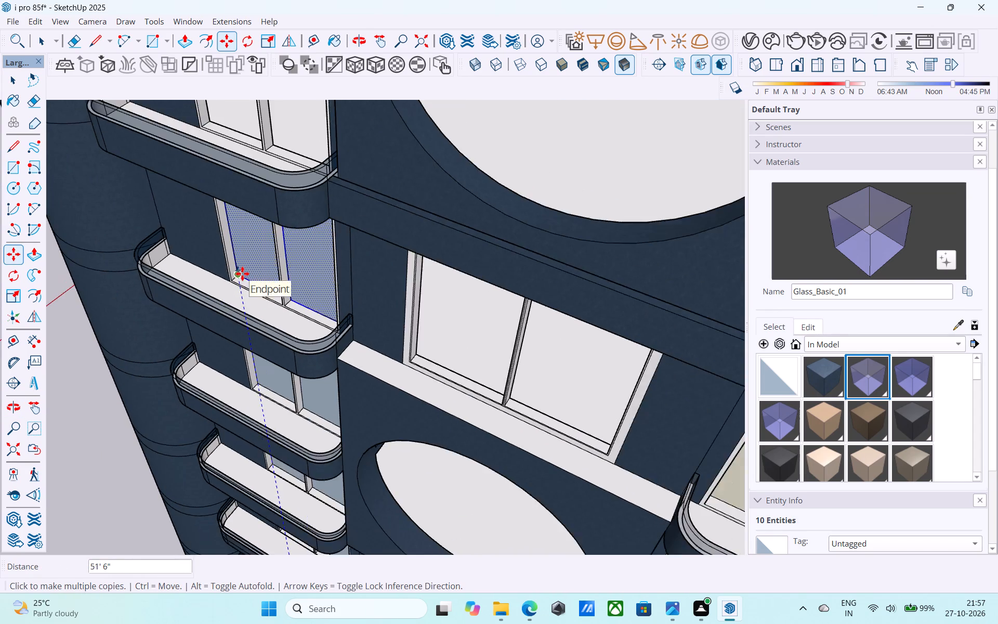
scroll(242, 274, down, 2)
shift+middle_drag(246, 290, 272, 403)
scroll(259, 324, up, 7)
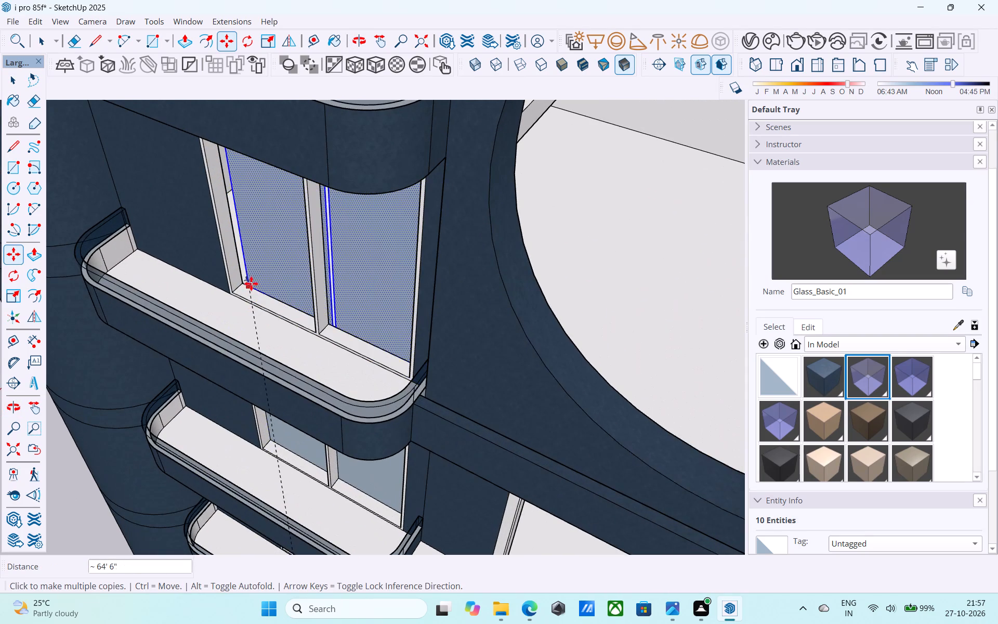
click(245, 286)
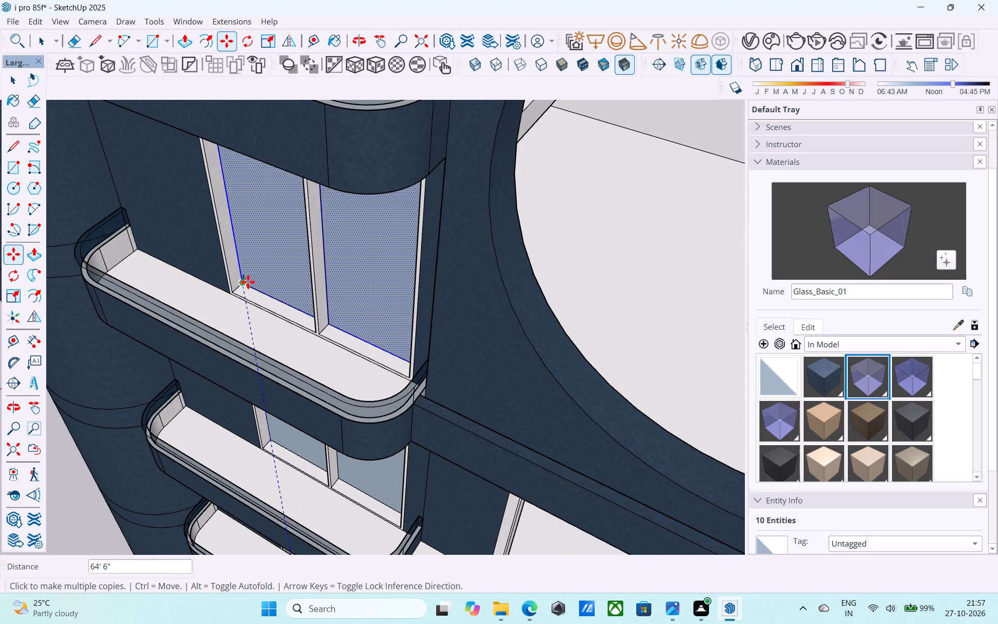
Place the last copy of the pane pair in the top-floor balcony door, 77' 6" above the original.
scroll(248, 280, down, 6)
shift+middle_drag(248, 287, 283, 426)
scroll(273, 340, up, 4)
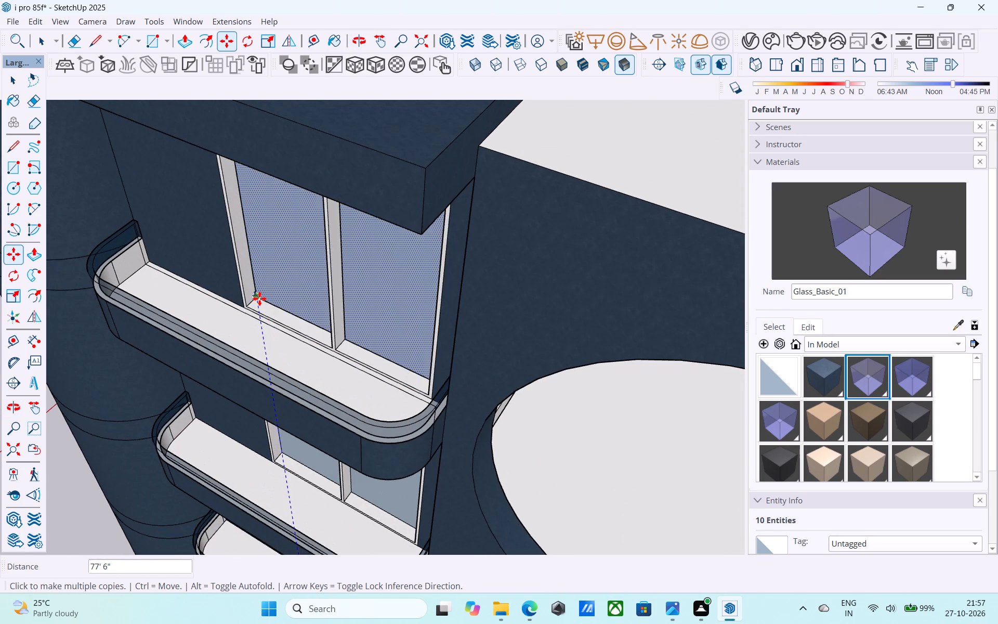
click(259, 298)
scroll(260, 294, down, 10)
shift+middle_drag(258, 311, 325, 201)
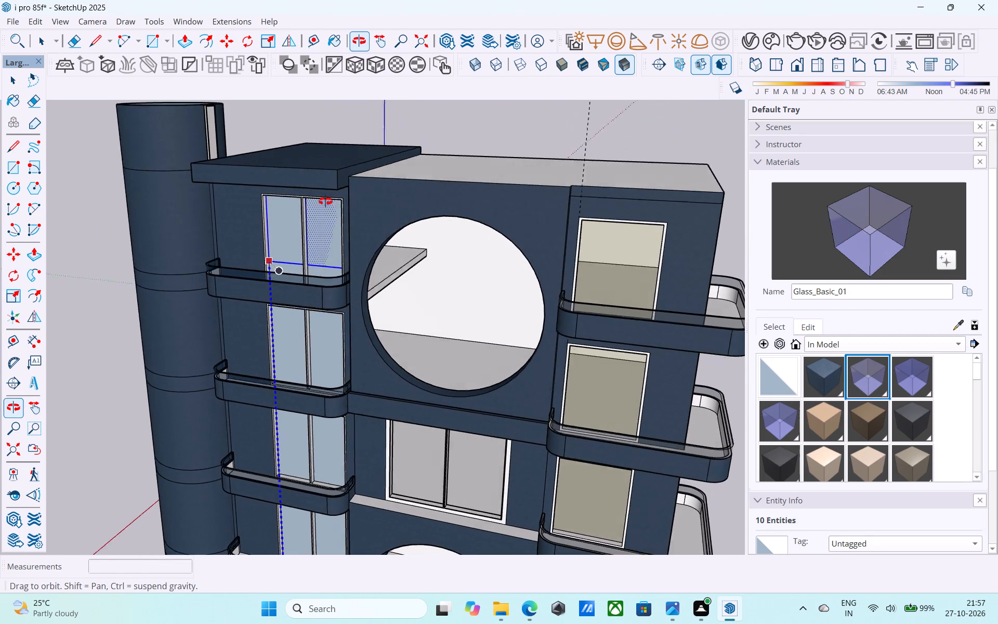
shift+middle_drag(325, 201, 330, 204)
key(space)
Paint both panes of the three uppermost balcony doors beside the cylinder with Glass_Basic_01.
click(864, 376)
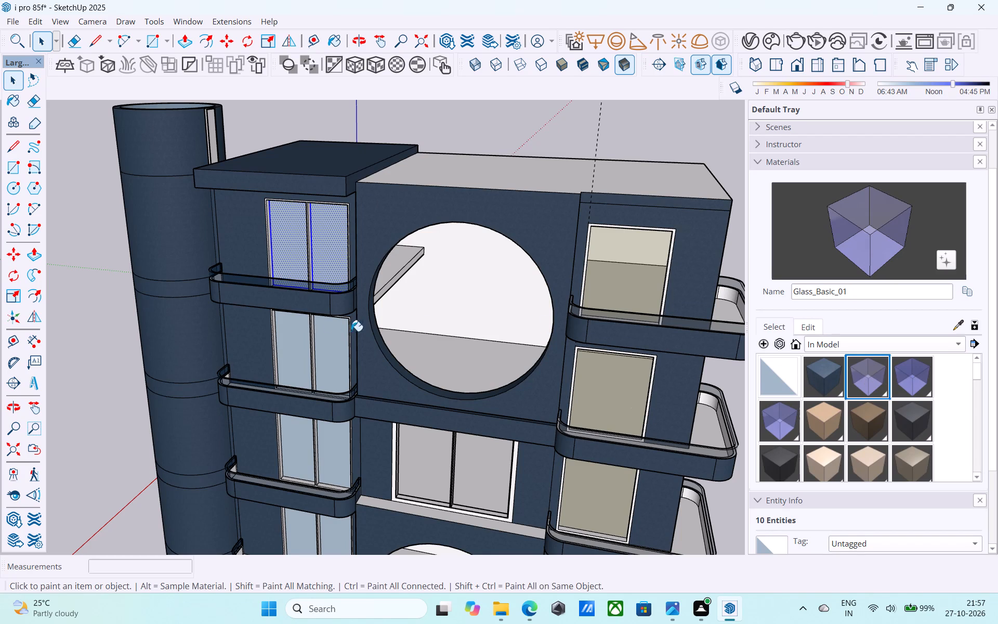
click(295, 262)
click(314, 262)
middle_drag(327, 305, 341, 195)
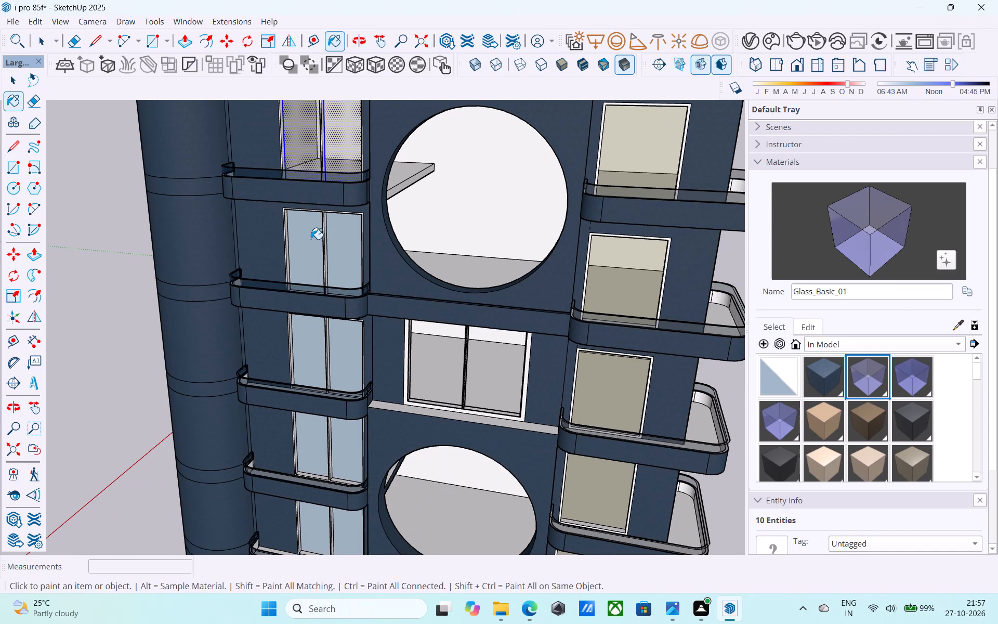
click(309, 240)
shift+middle_drag(331, 323, 327, 299)
click(340, 248)
click(337, 340)
click(296, 334)
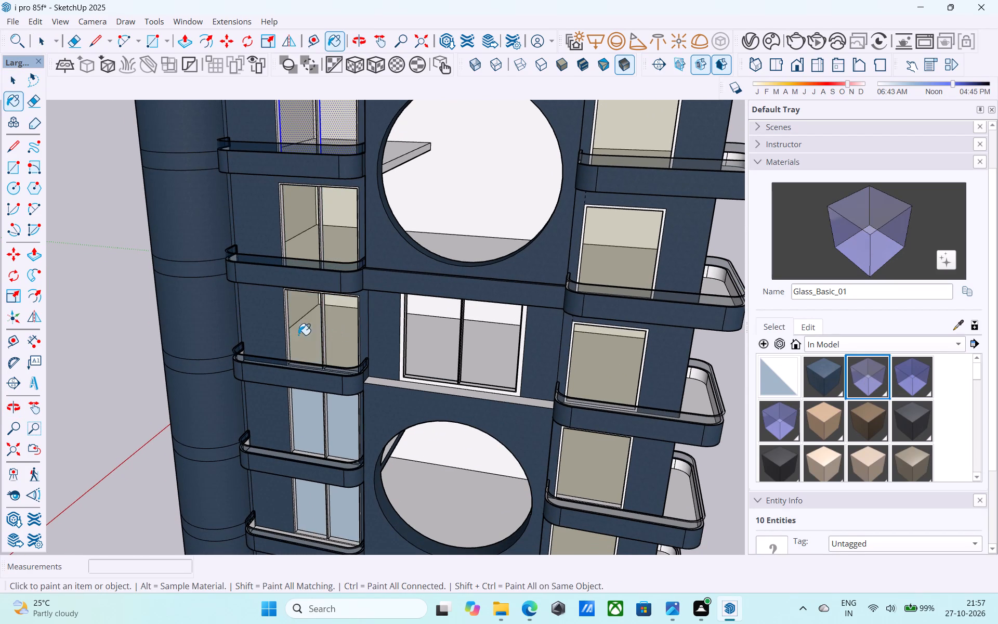
Paint both panes of the four remaining balcony doors further down the same column with Glass_Basic_01.
middle_drag(312, 368, 301, 243)
click(327, 306)
click(309, 306)
middle_drag(325, 346, 318, 263)
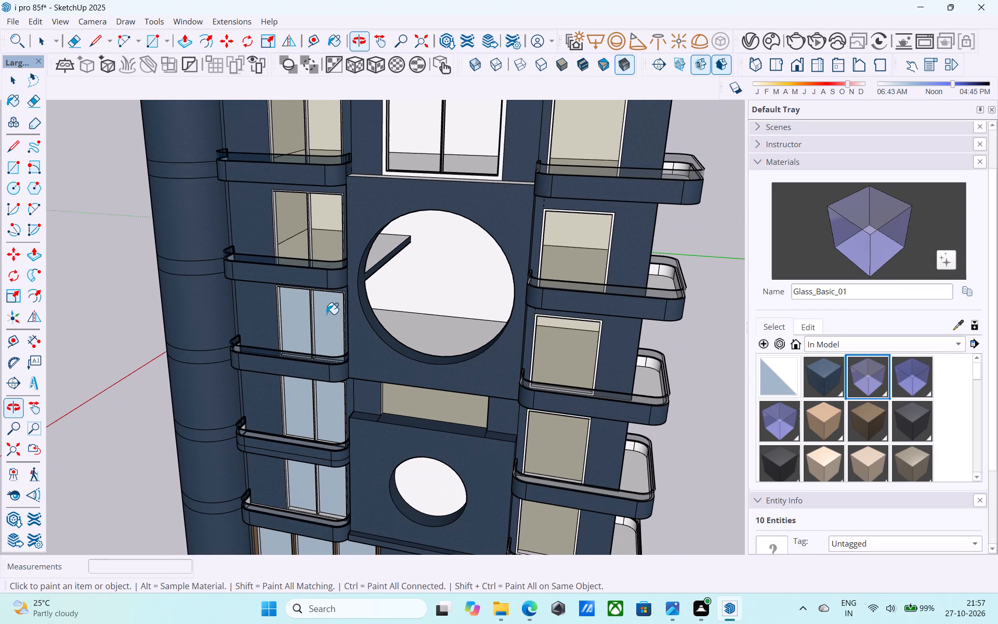
click(330, 320)
click(308, 323)
middle_drag(320, 349, 322, 218)
click(331, 284)
click(307, 291)
middle_drag(324, 331, 326, 230)
scroll(329, 256, up, 3)
click(336, 282)
click(295, 278)
Paint the three panes of the brown-framed first-floor window with Glass_Basic_01, leaving the cylinder in its own material.
middle_drag(308, 298, 305, 264)
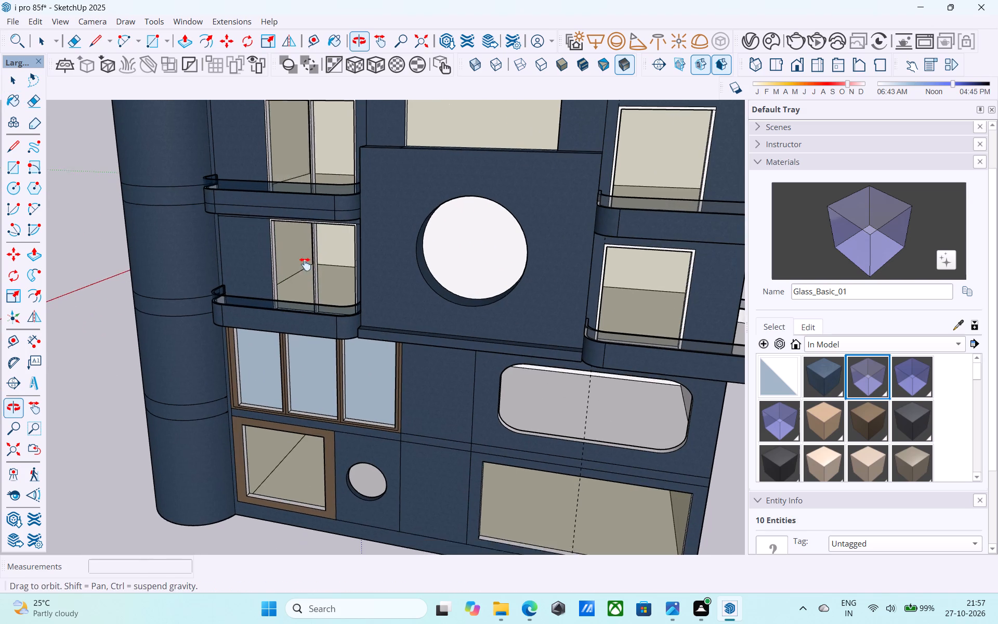
middle_drag(305, 264, 304, 244)
click(347, 328)
click(317, 320)
click(221, 319)
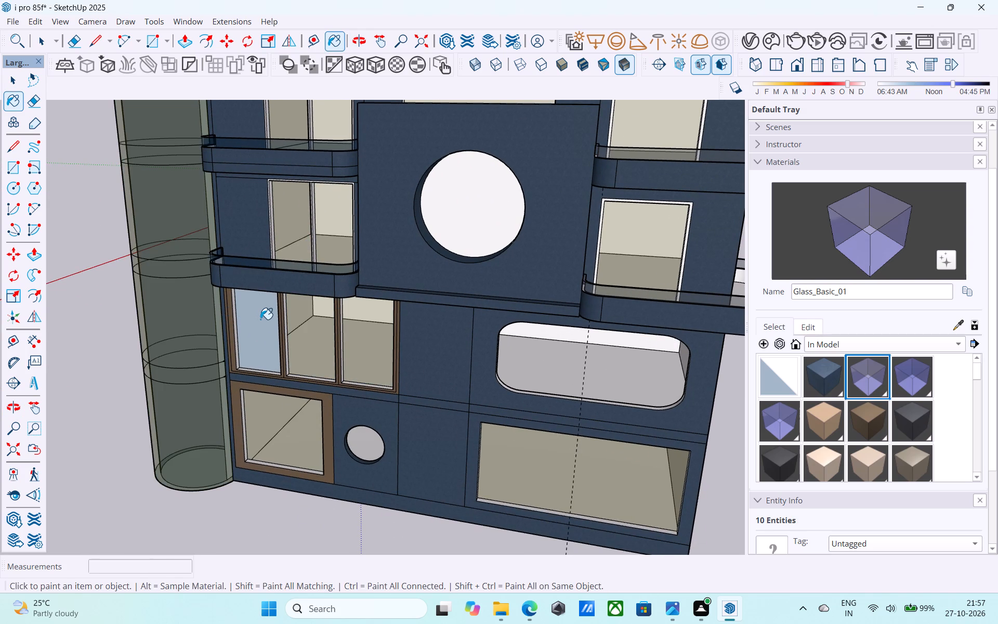
key(ctrl+z)
click(261, 319)
key(space)
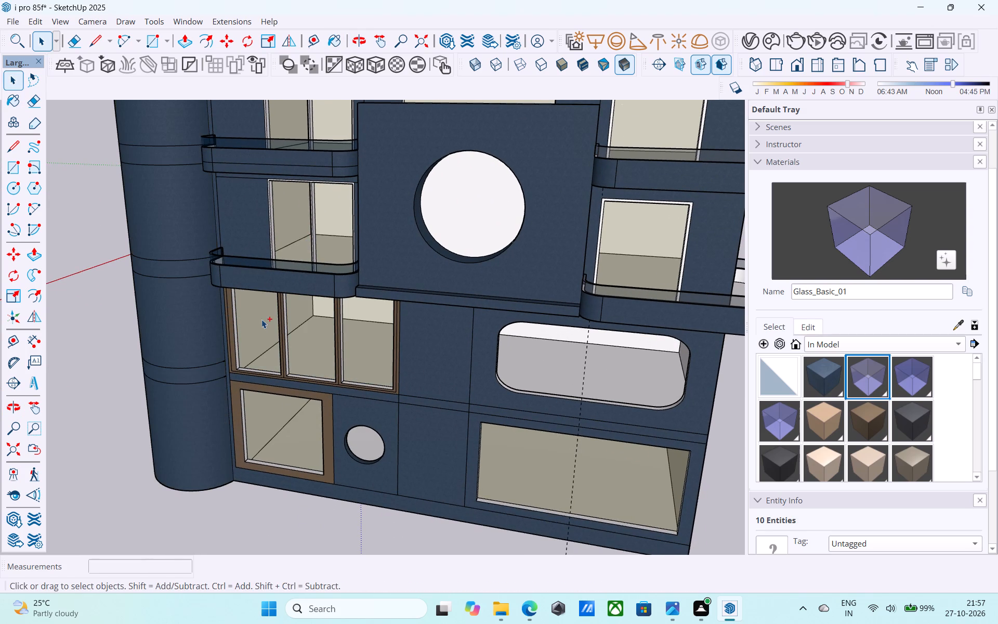
Save the model.
key(ctrl+s)
key(space)
Examine the whole tower front and its upper floors for openings that still need glazing.
scroll(261, 317, down, 10)
middle_drag(261, 314, 347, 338)
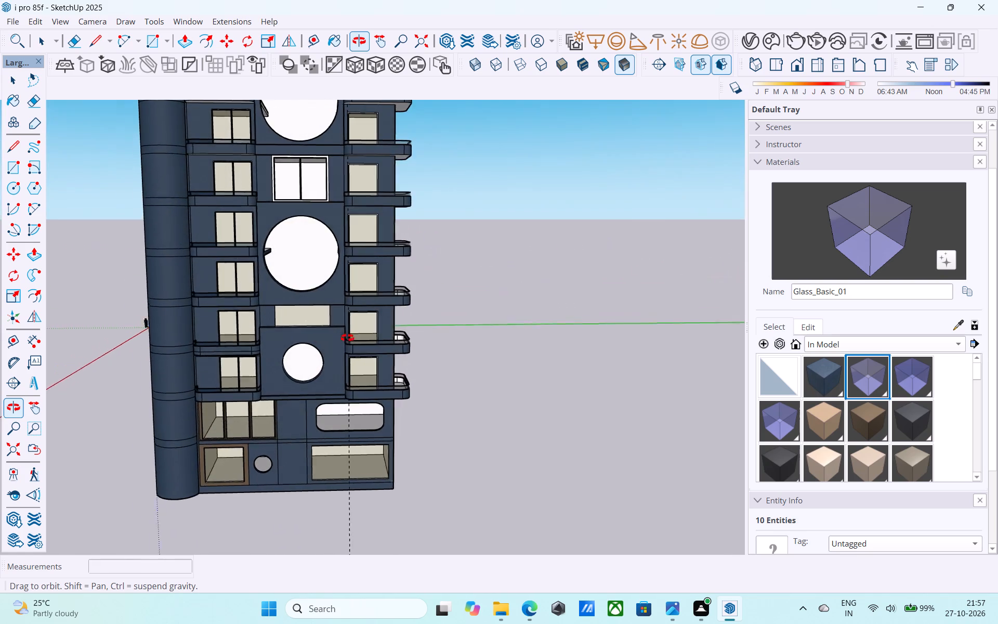
middle_drag(347, 338, 392, 342)
shift+middle_drag(357, 258, 361, 297)
scroll(358, 299, down, 3)
middle_drag(358, 299, 358, 337)
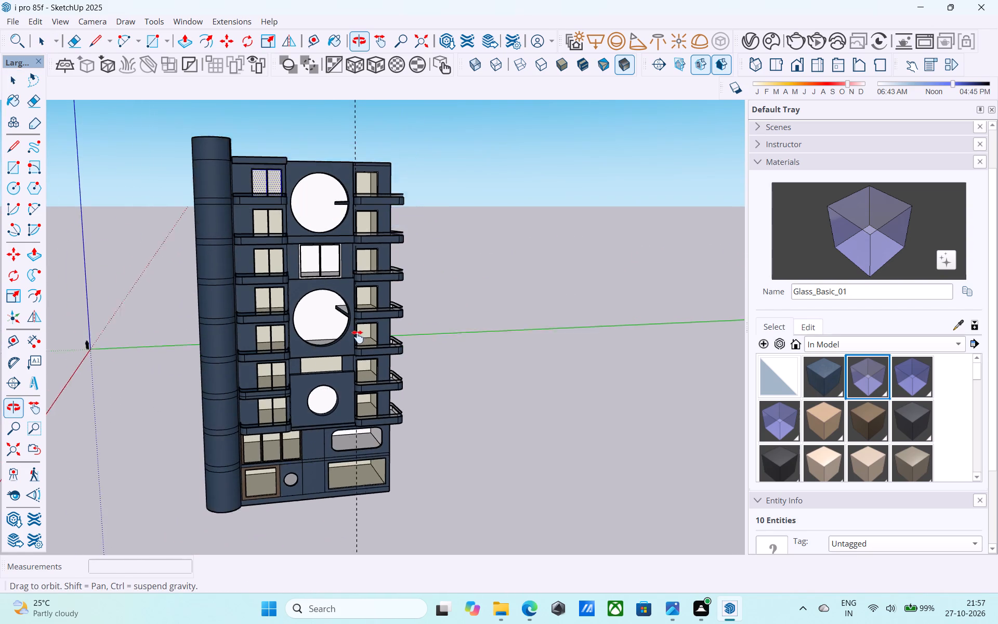
middle_drag(358, 337, 258, 351)
middle_drag(316, 310, 404, 301)
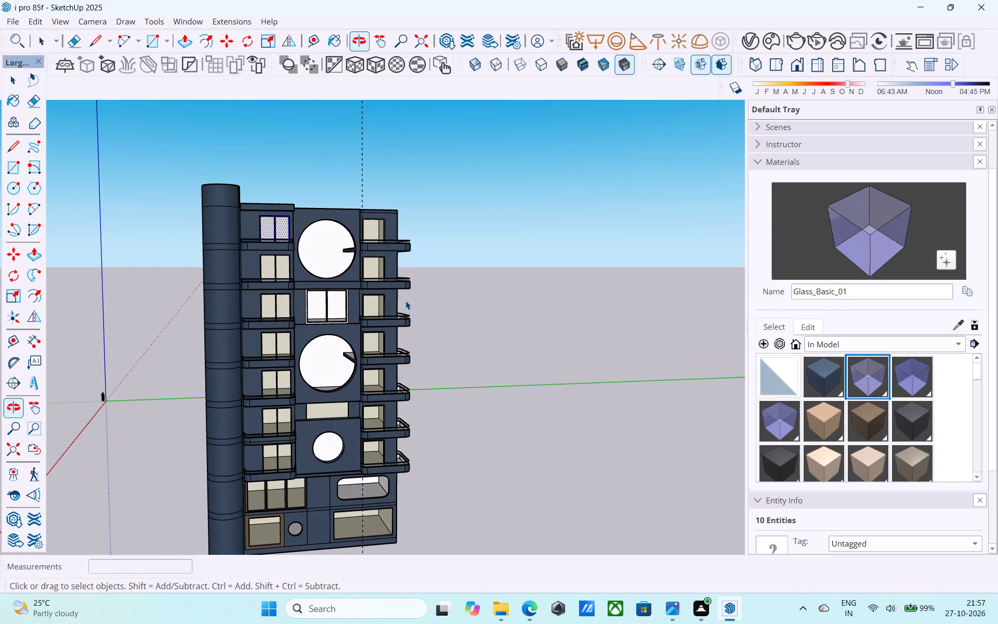
middle_drag(406, 299, 396, 209)
scroll(411, 213, up, 8)
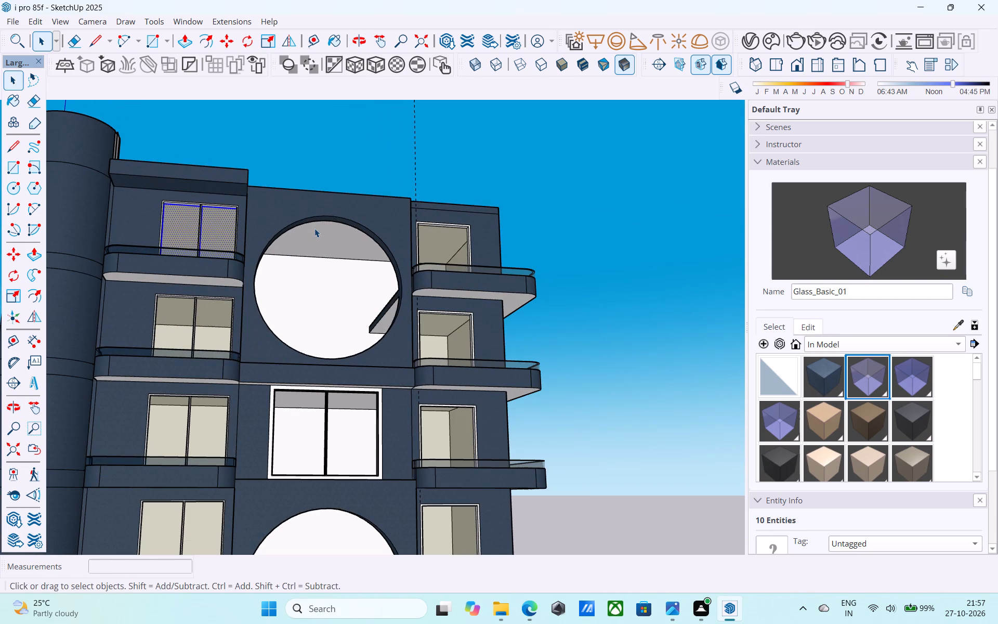
click(314, 228)
click(396, 157)
Erase the dashed vertical guide line rising above the tower's roof.
scroll(392, 158, down, 3)
middle_drag(392, 158, 387, 204)
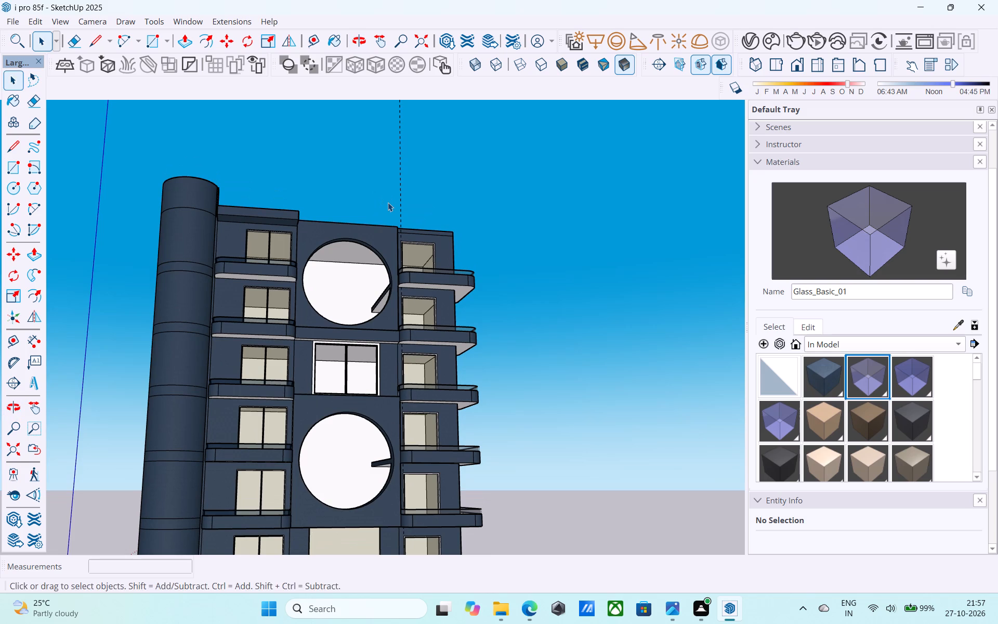
key(e)
drag(388, 199, 408, 190)
key(space)
scroll(408, 190, down, 5)
middle_drag(408, 190, 395, 228)
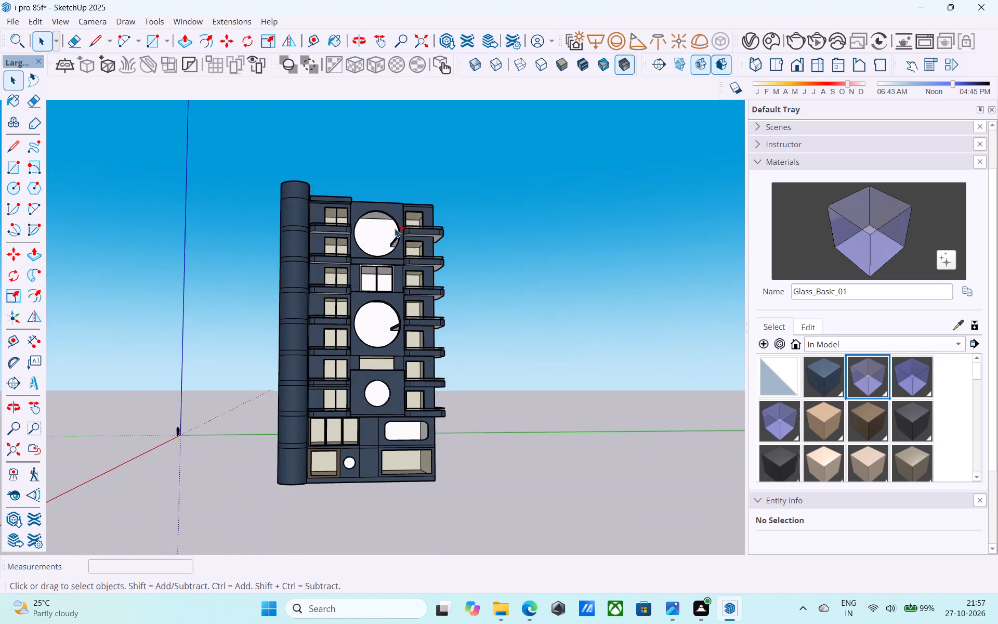
Save the model again.
key(ctrl+s)
key(space)
Draw a vertical line about 20' long across the uppermost large circular opening, from its top point to its bottom point.
scroll(351, 261, up, 10)
scroll(390, 193, down, 3)
middle_drag(390, 193, 390, 203)
middle_drag(389, 204, 355, 111)
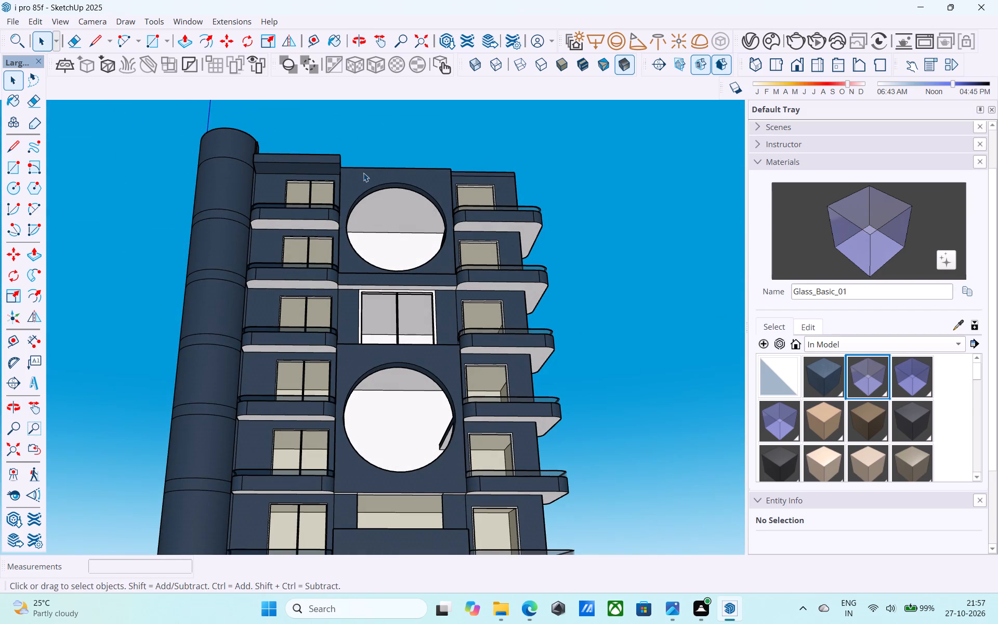
key(l)
scroll(370, 178, up, 8)
click(404, 163)
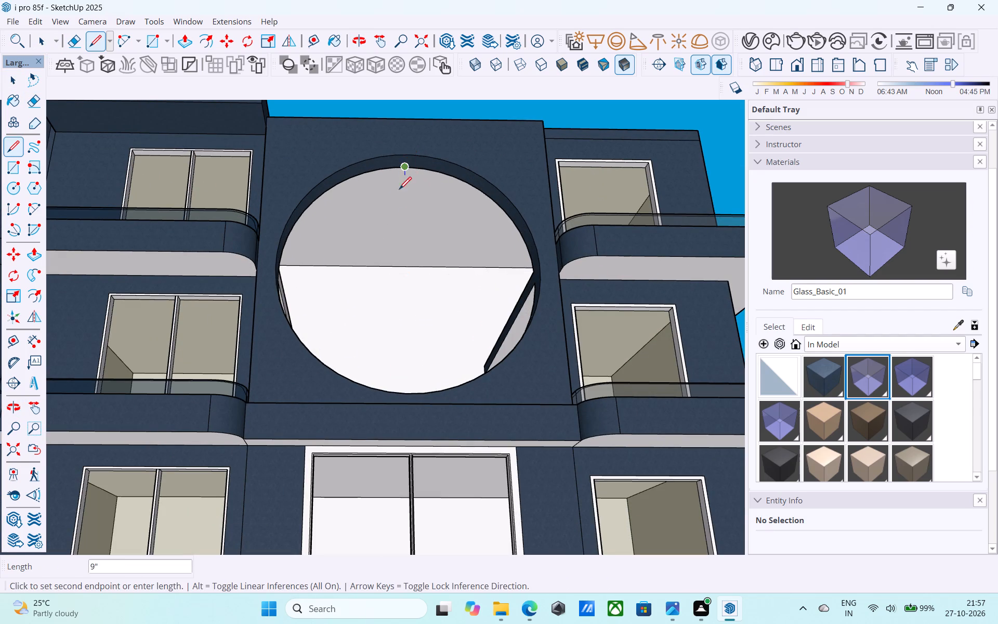
scroll(399, 288, down, 4)
shift+middle_drag(398, 287, 406, 431)
scroll(417, 188, up, 2)
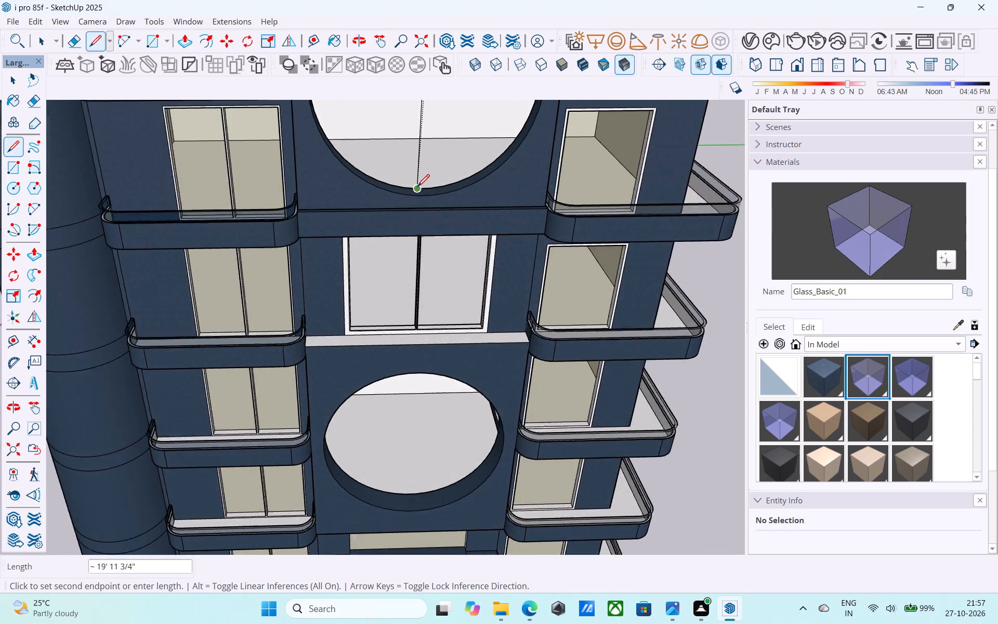
scroll(417, 188, up, 1)
click(423, 188)
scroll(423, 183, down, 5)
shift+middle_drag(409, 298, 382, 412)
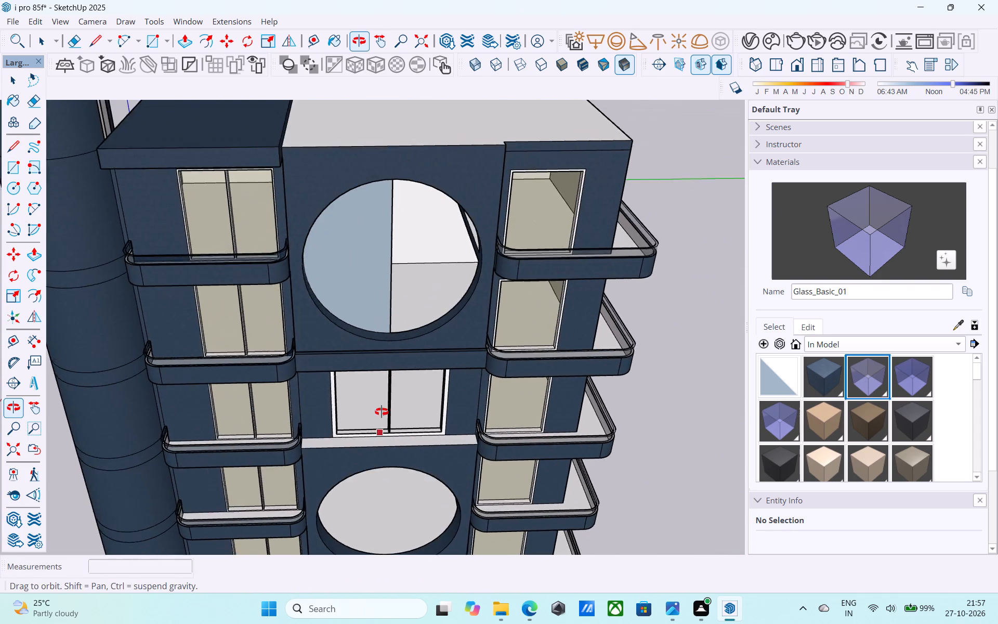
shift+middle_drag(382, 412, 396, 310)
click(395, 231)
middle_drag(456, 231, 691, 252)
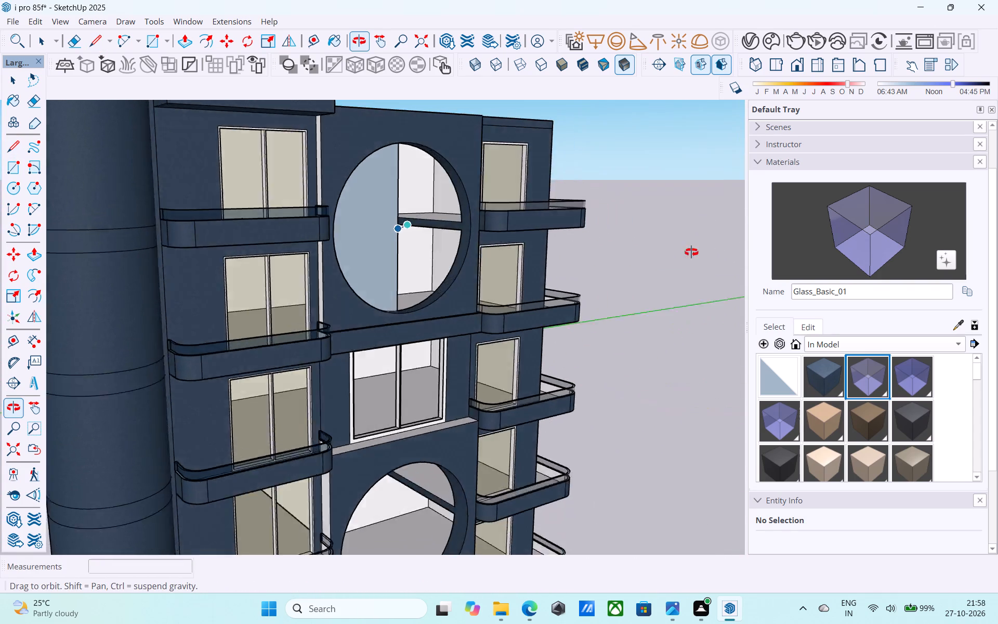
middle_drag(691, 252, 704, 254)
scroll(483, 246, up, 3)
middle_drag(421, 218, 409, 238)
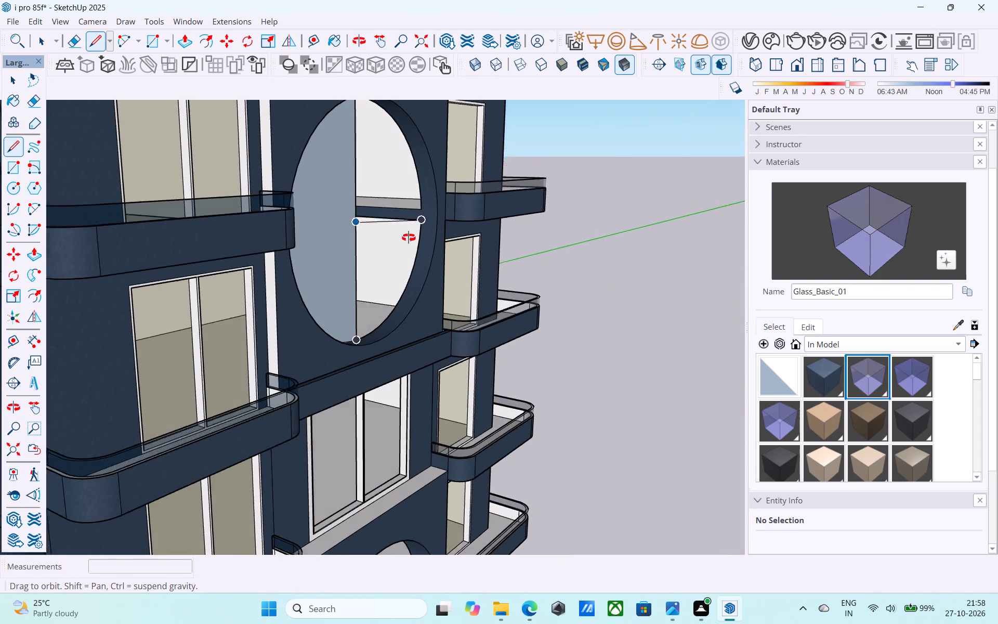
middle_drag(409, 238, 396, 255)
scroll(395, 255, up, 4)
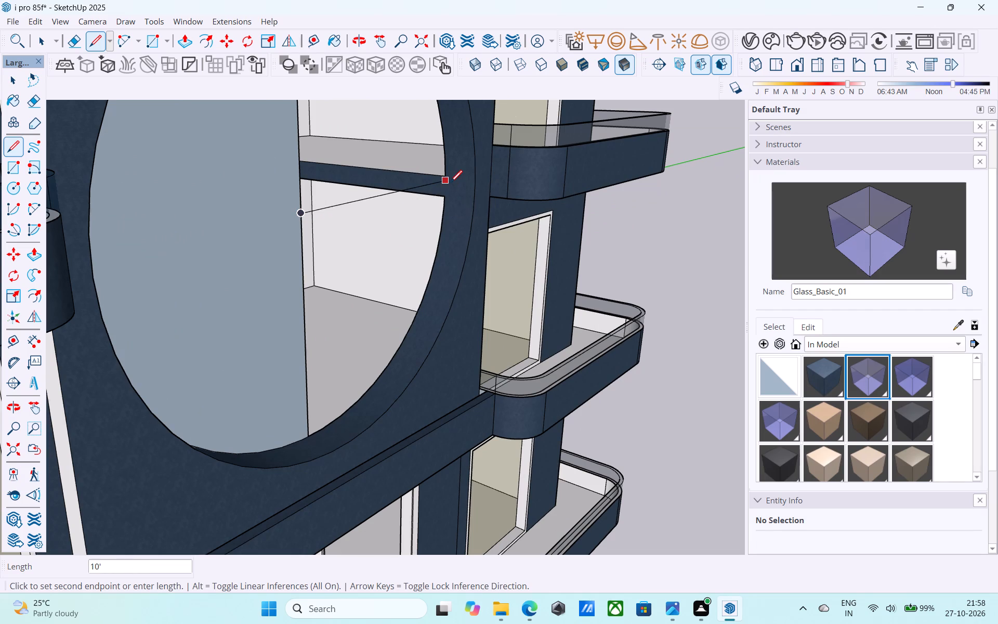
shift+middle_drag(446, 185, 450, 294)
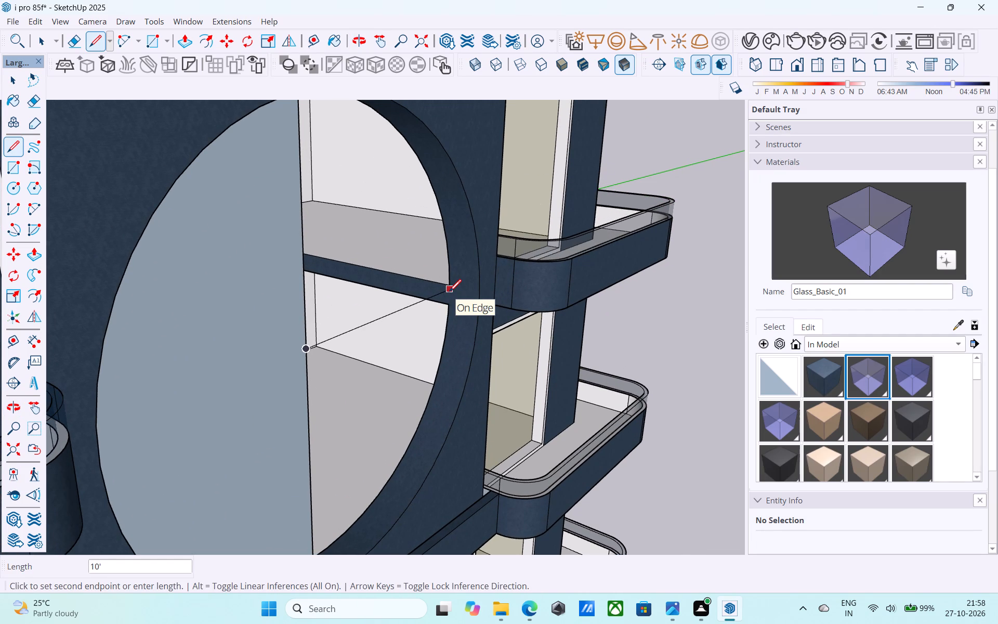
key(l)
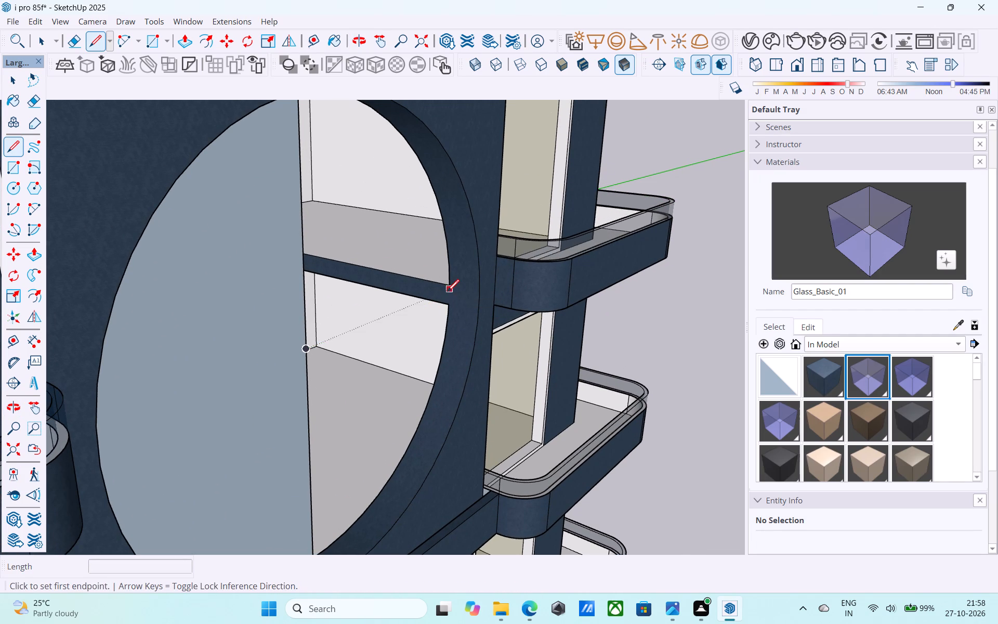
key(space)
Draw a horizontal line about 10' long from the uppermost large circle's edge to the midpoint of its vertical line.
key(l)
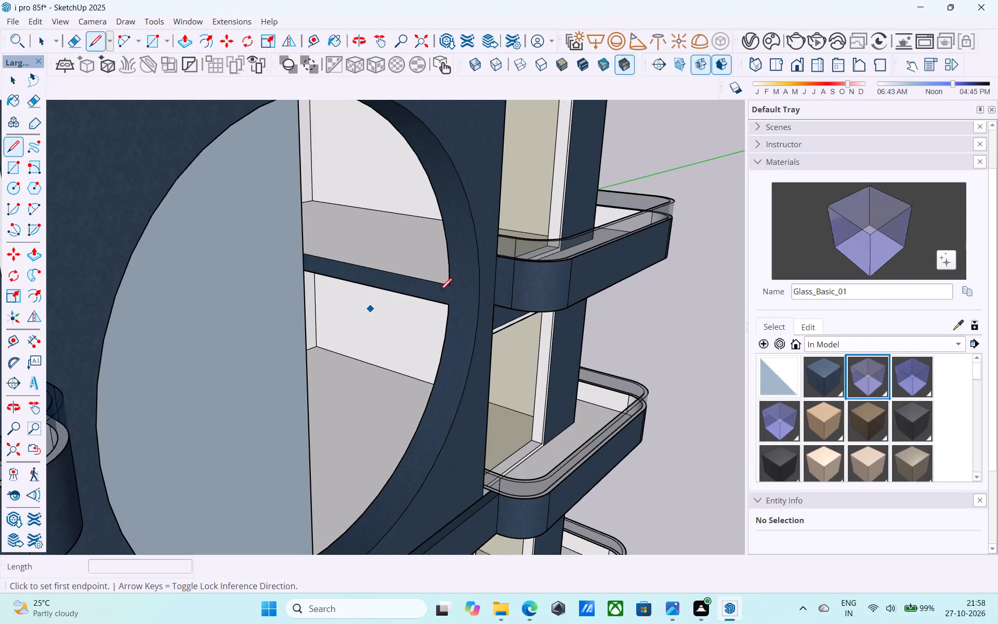
click(448, 286)
click(447, 297)
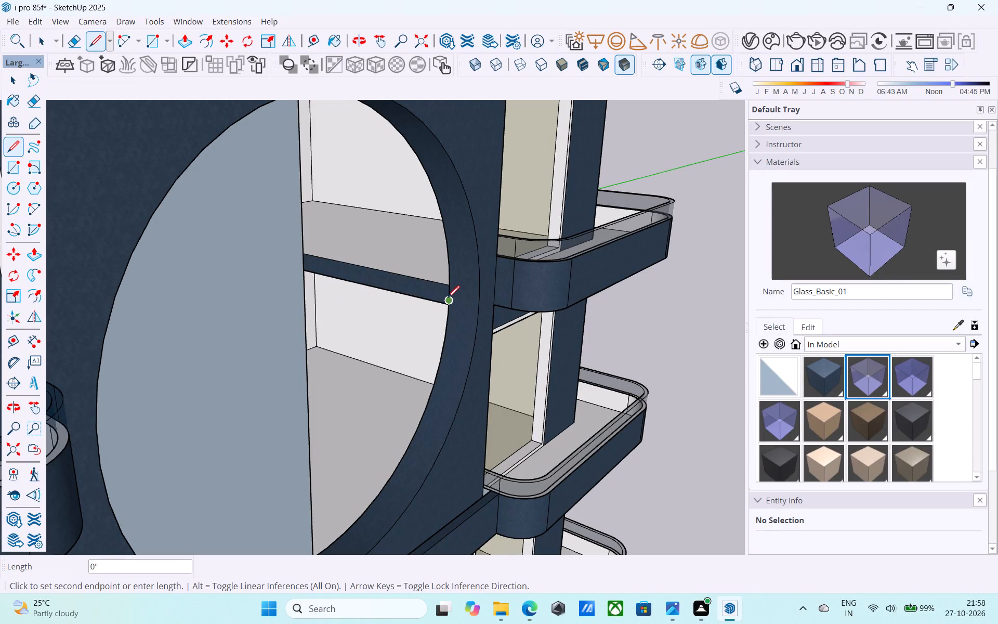
click(448, 302)
click(310, 346)
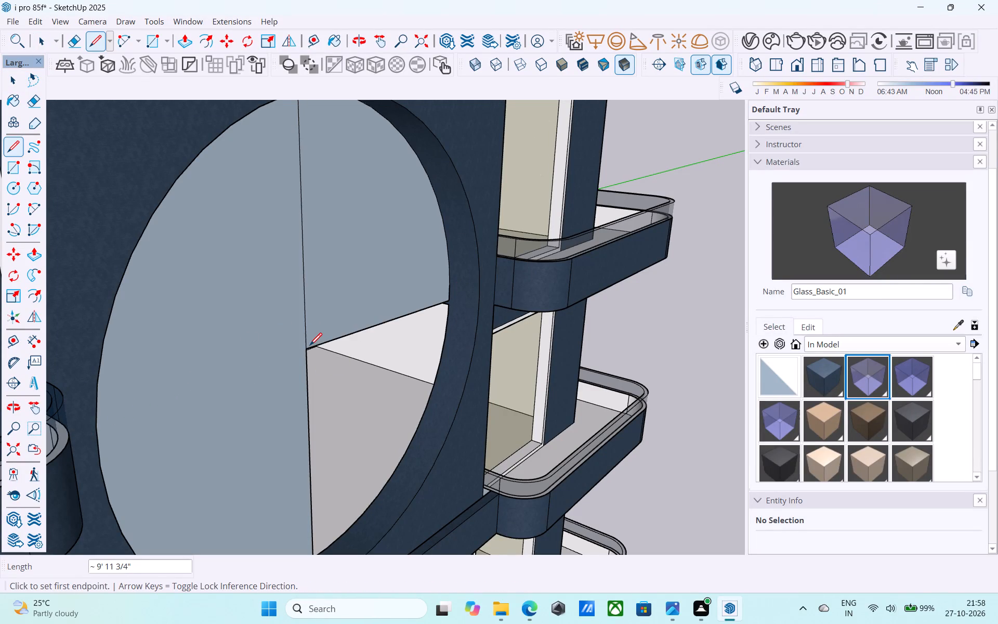
Fill the circle's open lower quarter by drawing two 10' radial lines from its centre and a rim edge about 3' 2" long.
middle_drag(307, 354, 109, 327)
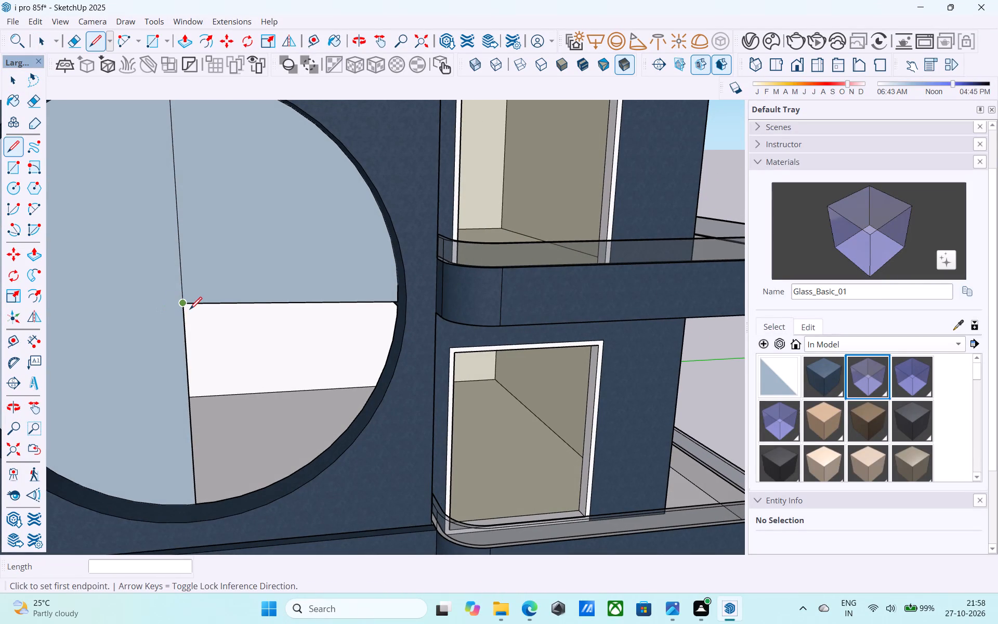
click(186, 307)
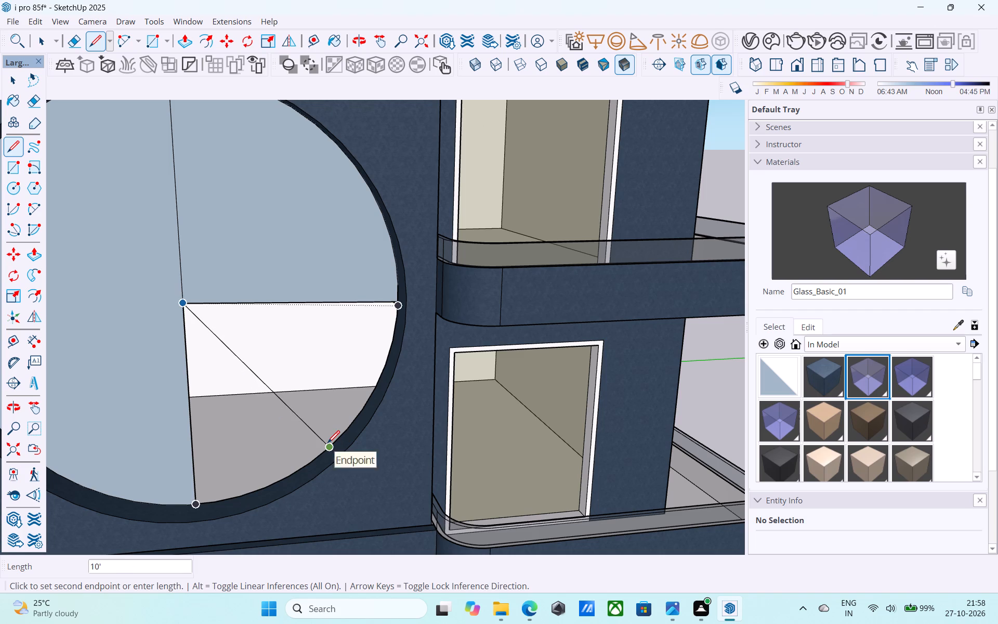
click(327, 444)
click(186, 303)
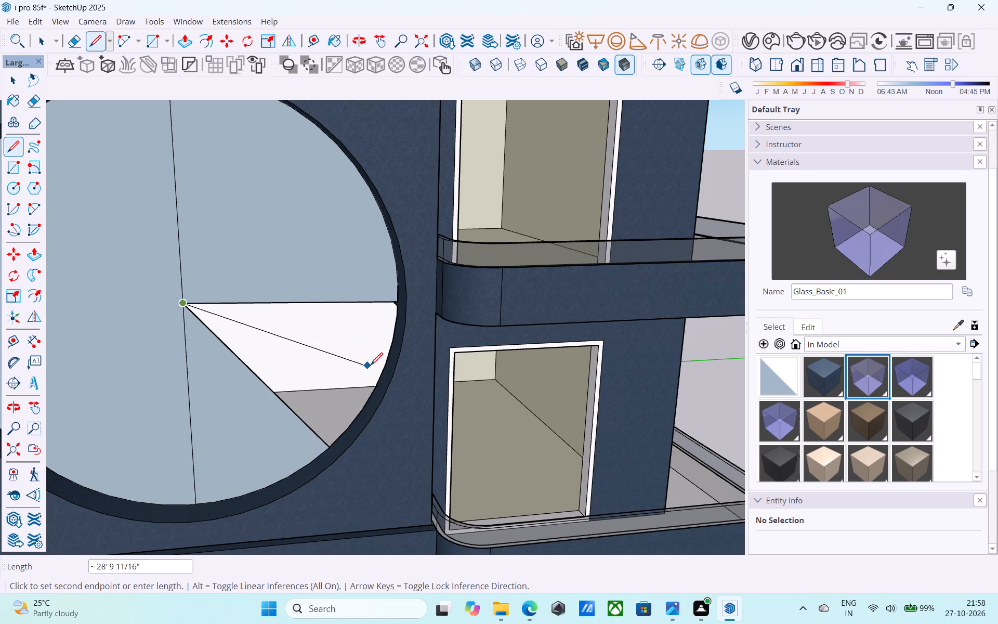
click(382, 370)
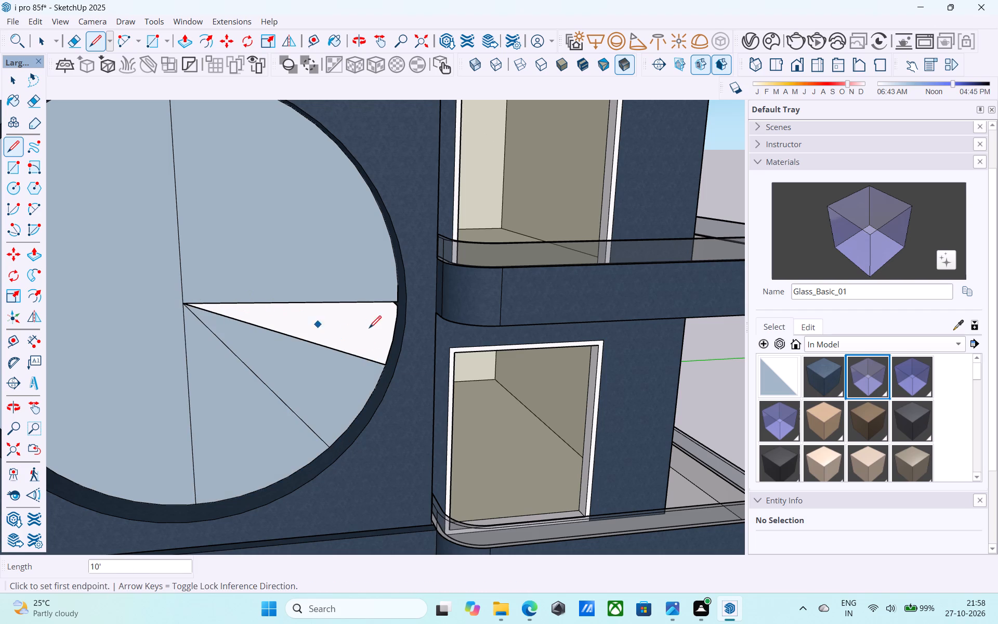
click(395, 305)
click(382, 365)
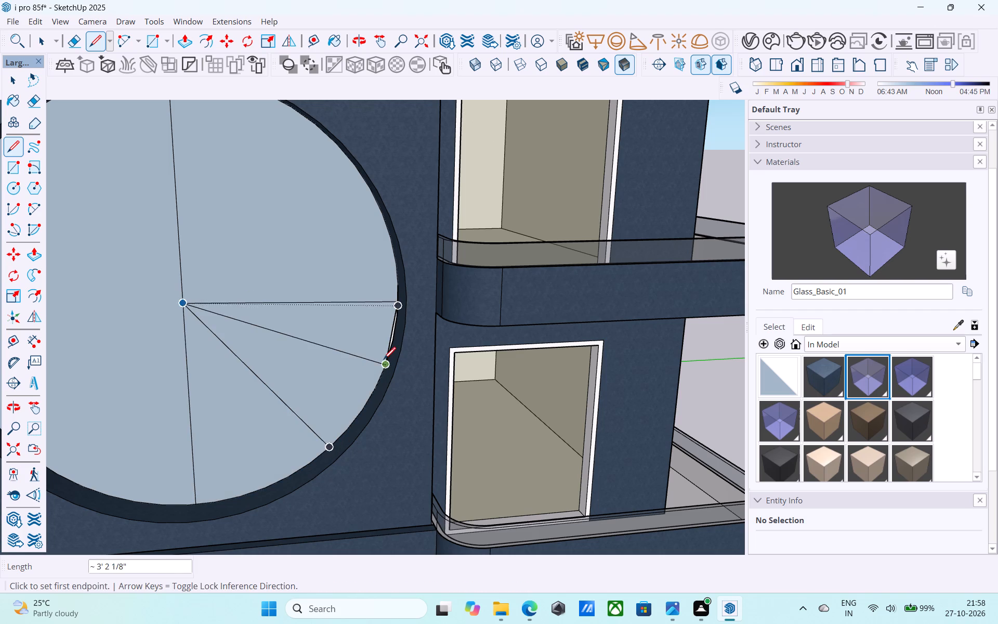
Erase the vertical, horizontal and radial construction lines inside the uppermost large circle, leaving one undivided pane face.
key(e)
drag(305, 282, 275, 355)
drag(248, 293, 137, 337)
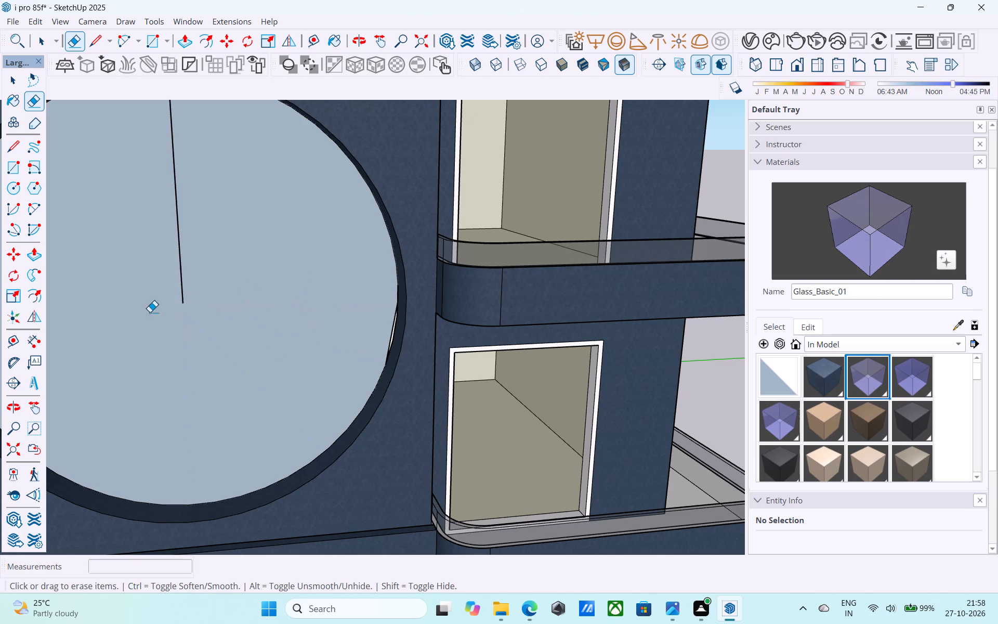
drag(162, 285, 240, 330)
Paint the uppermost large circular pane with Glass_Basic_01.
scroll(249, 334, down, 8)
click(876, 210)
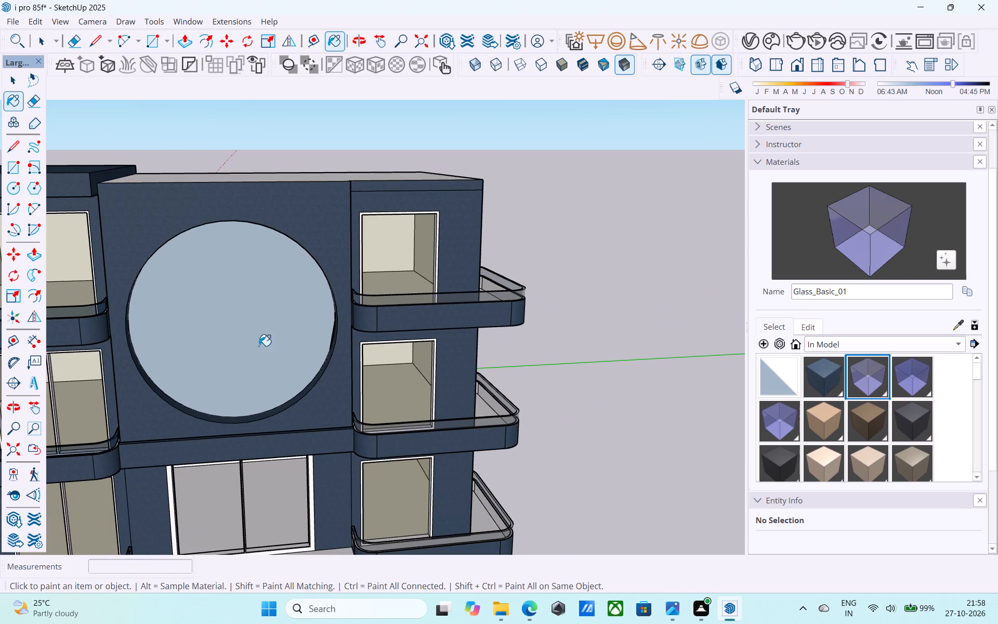
click(244, 348)
Copy the circular glass pane straight down about 39' into the next large circular opening, and clear the selection.
scroll(309, 323, up, 4)
scroll(320, 310, down, 3)
middle_drag(311, 324, 459, 224)
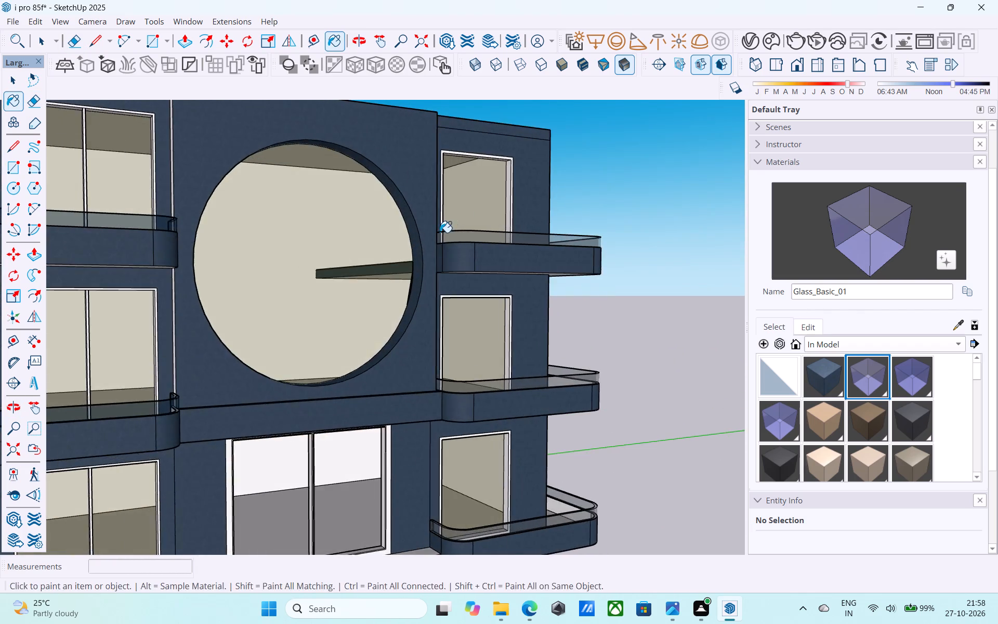
scroll(440, 232, down, 4)
shift+middle_drag(419, 345, 384, 307)
key(space)
click(390, 234)
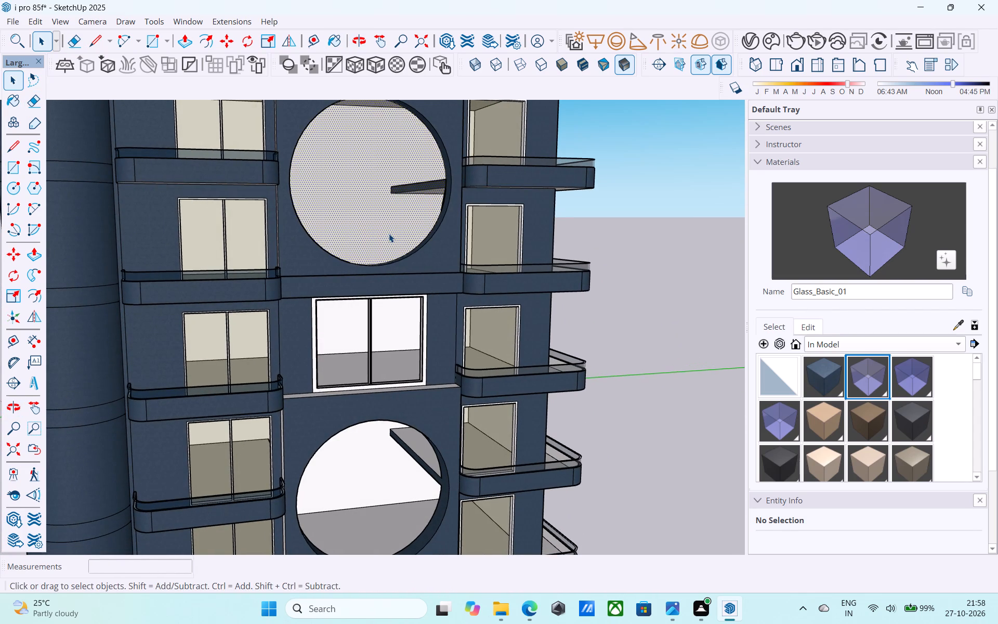
middle_drag(388, 233, 331, 240)
key(m)
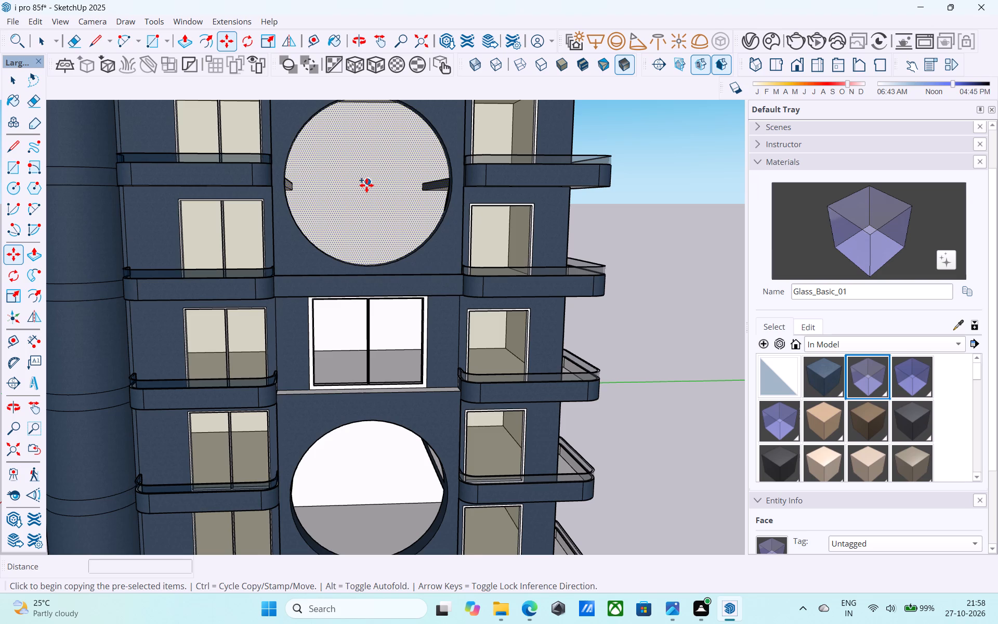
scroll(364, 201, down, 3)
middle_drag(362, 230, 190, 284)
middle_drag(376, 294, 534, 294)
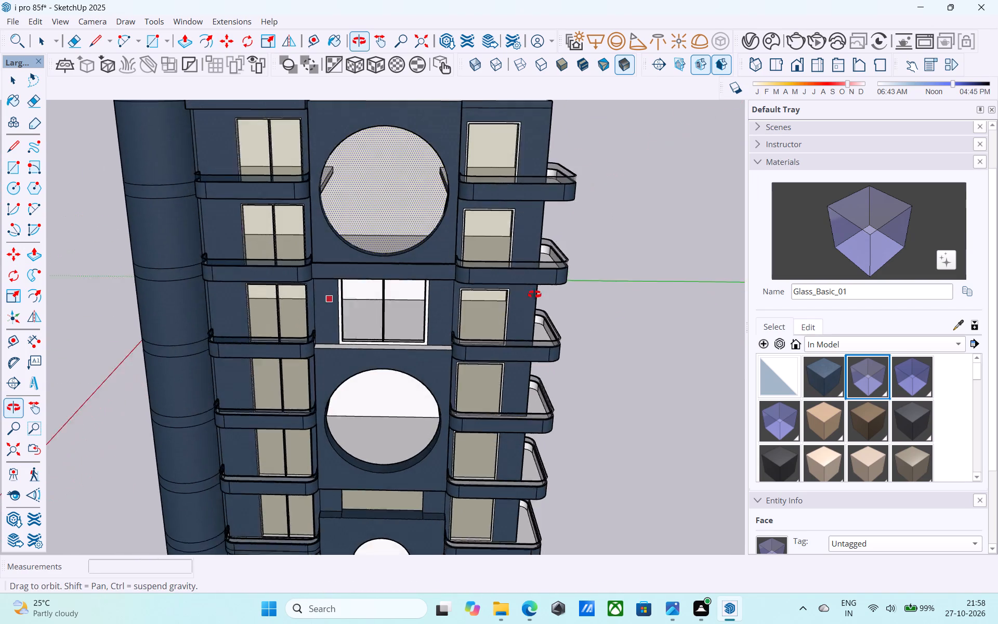
middle_drag(534, 294, 662, 300)
scroll(459, 277, up, 13)
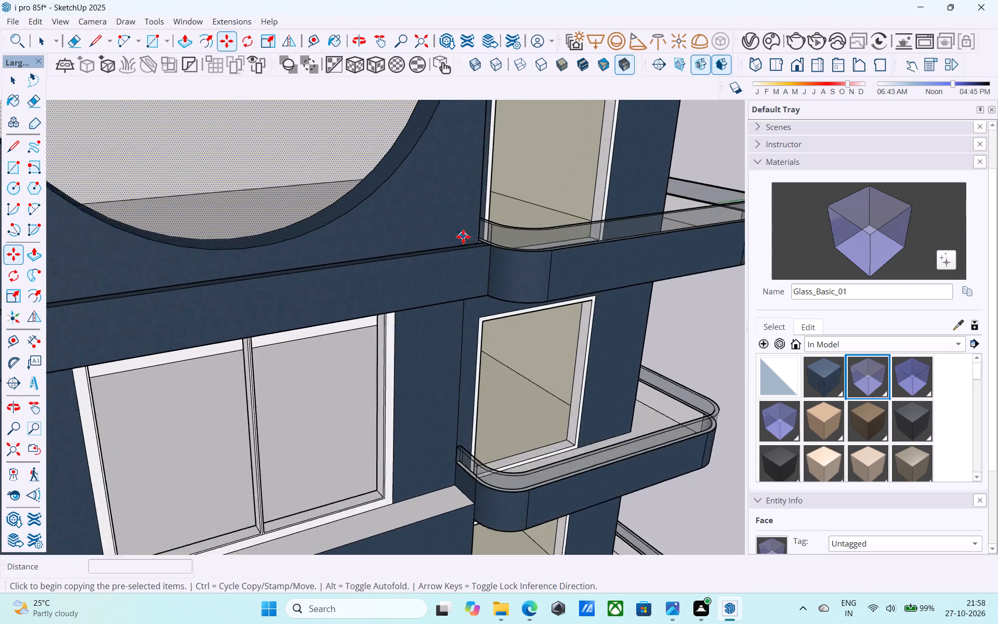
scroll(463, 237, up, 17)
click(487, 243)
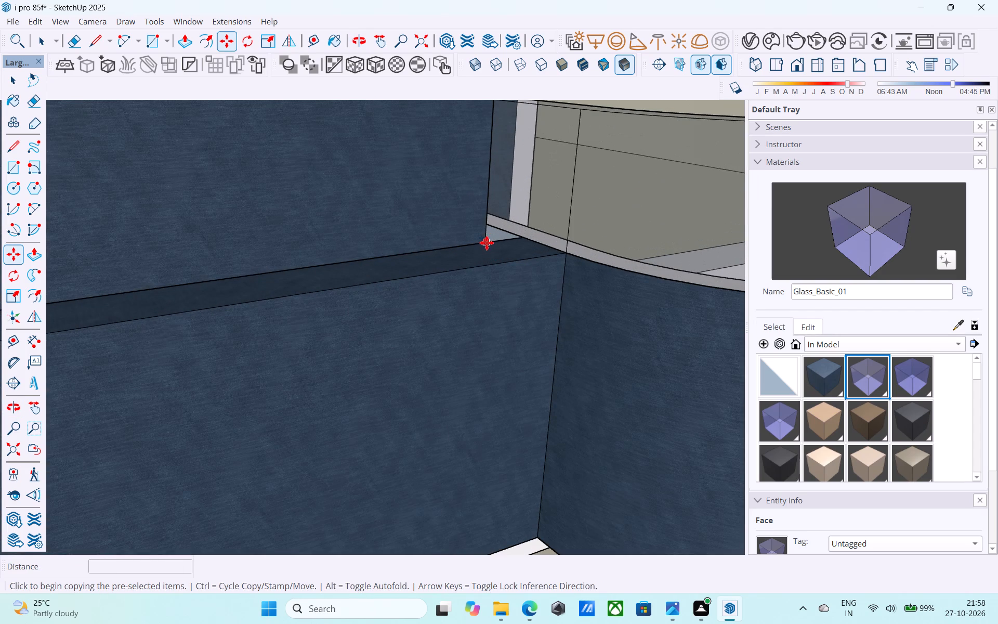
scroll(470, 191, down, 16)
scroll(468, 324, down, 11)
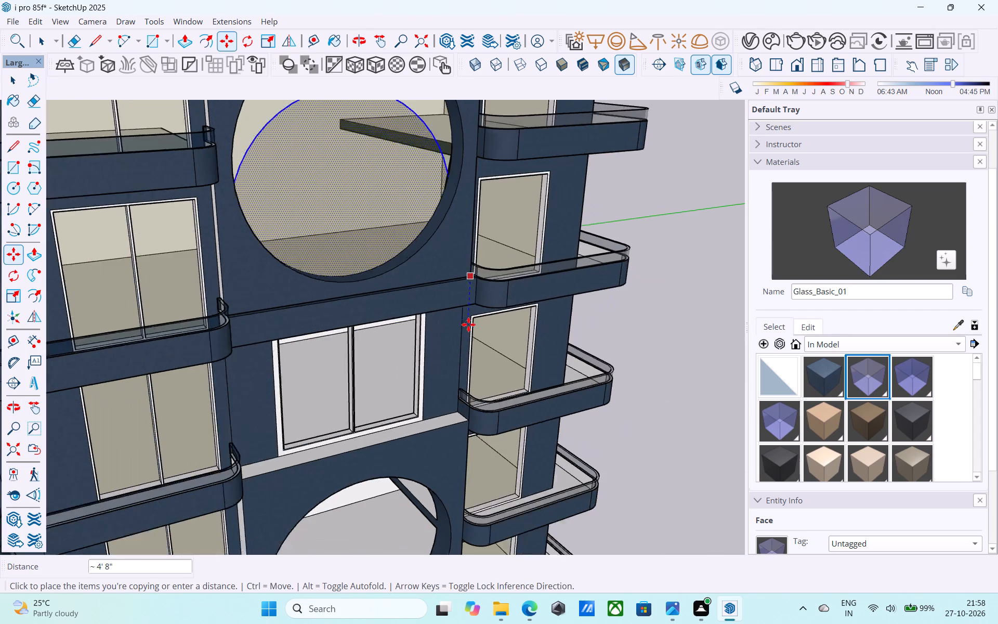
scroll(450, 427, down, 2)
middle_drag(447, 449, 389, 185)
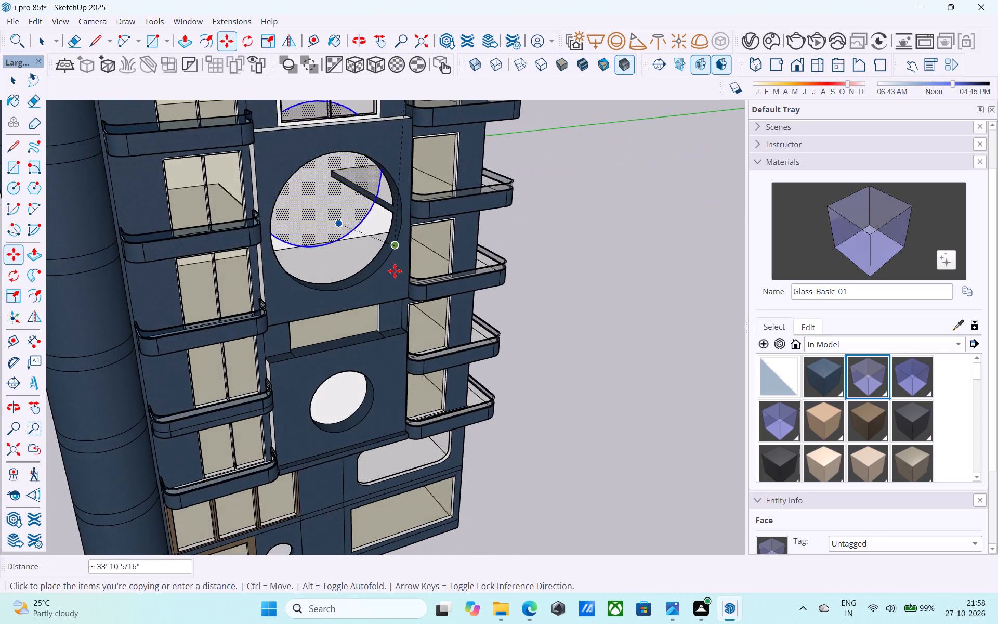
scroll(395, 278, up, 12)
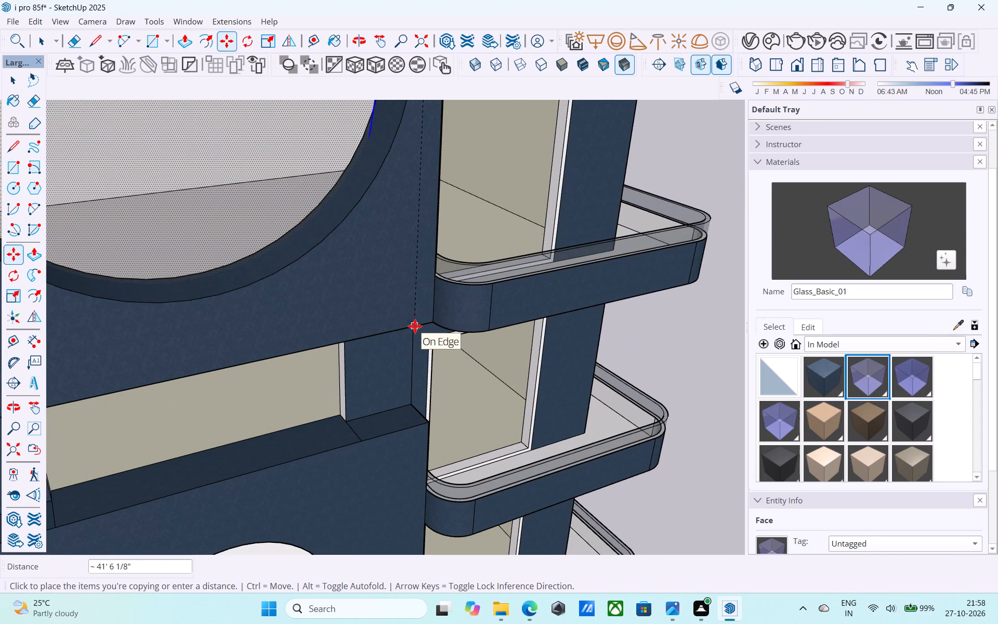
scroll(423, 323, down, 4)
middle_drag(423, 323, 410, 383)
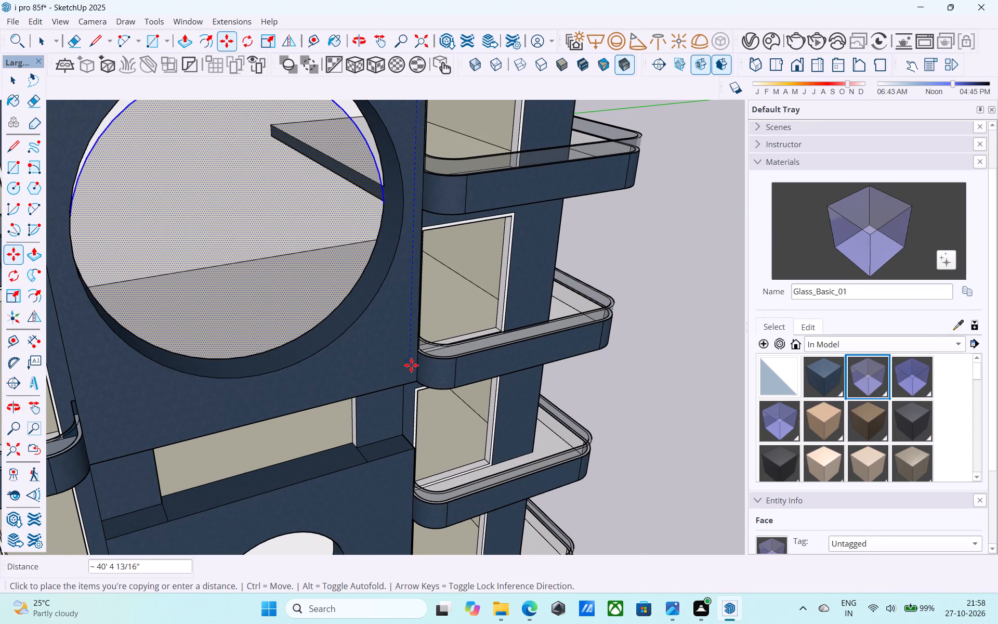
shift+middle_drag(409, 341, 407, 365)
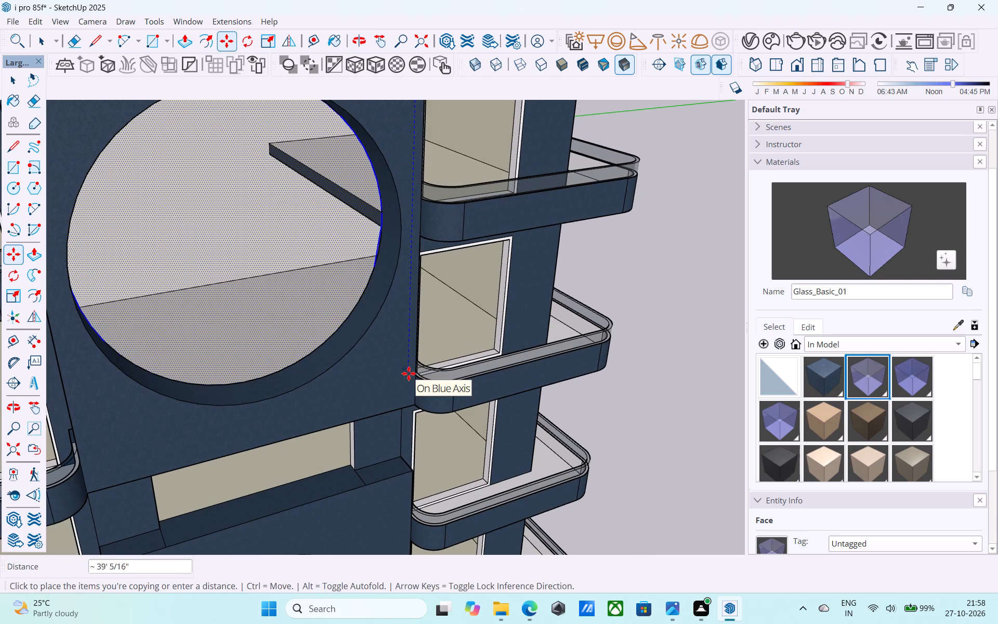
click(410, 373)
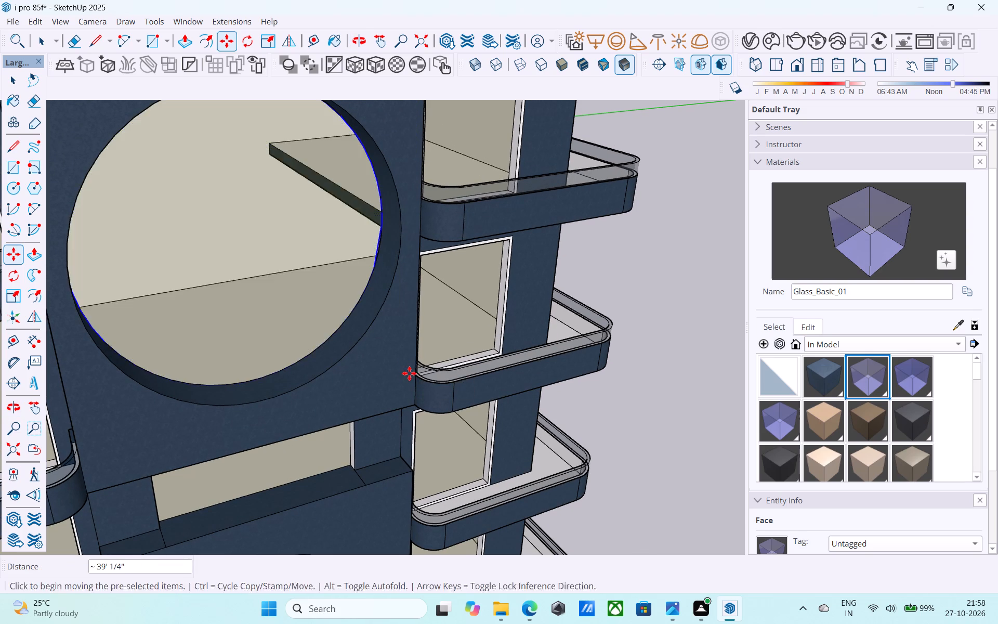
middle_drag(409, 373, 350, 345)
key(space)
scroll(347, 345, down, 2)
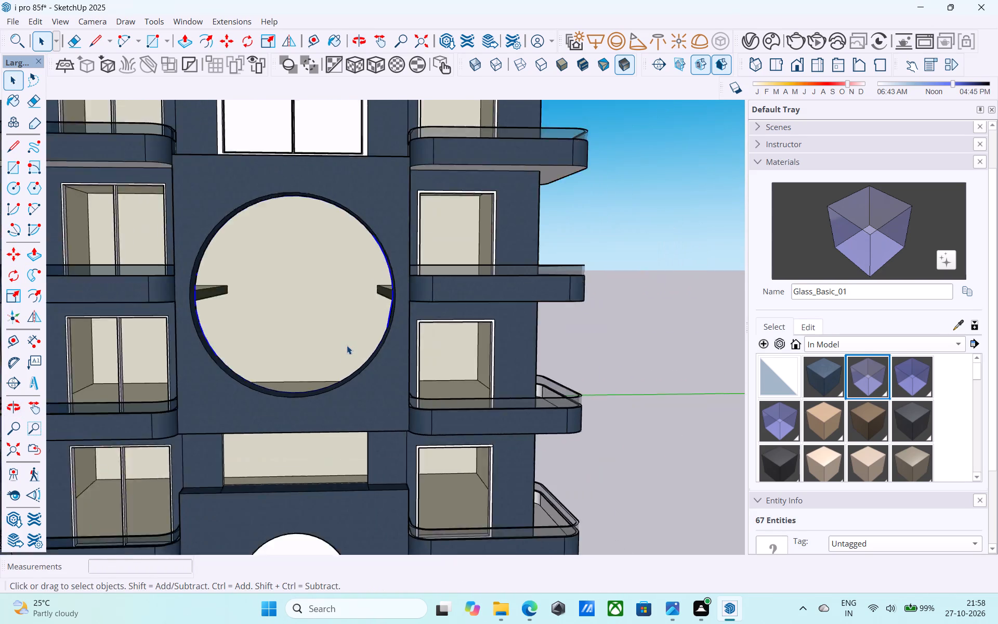
scroll(347, 345, down, 11)
click(449, 326)
middle_click(423, 325)
Save the model.
key(ctrl+s)
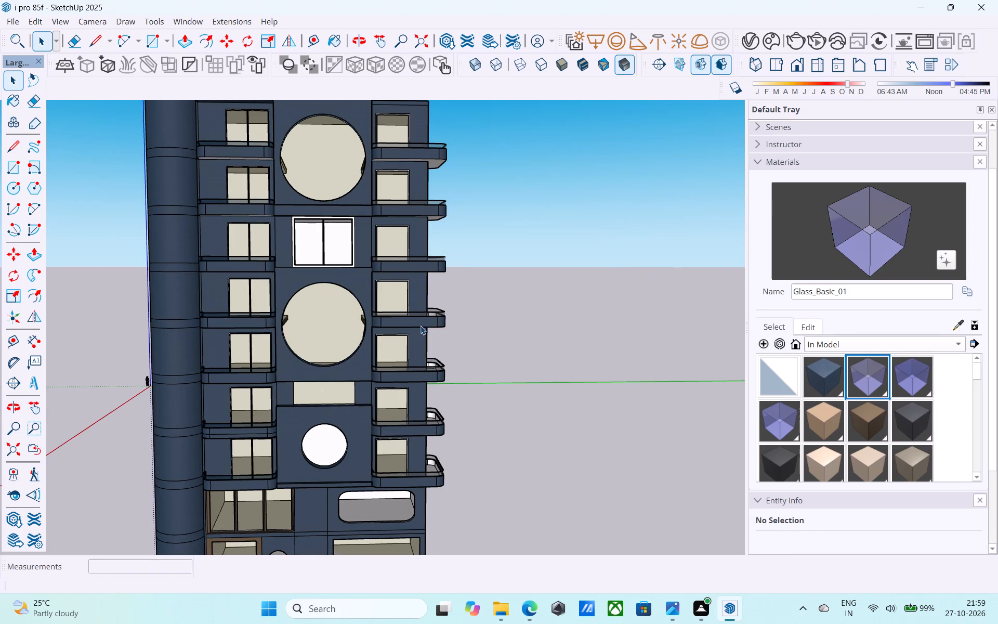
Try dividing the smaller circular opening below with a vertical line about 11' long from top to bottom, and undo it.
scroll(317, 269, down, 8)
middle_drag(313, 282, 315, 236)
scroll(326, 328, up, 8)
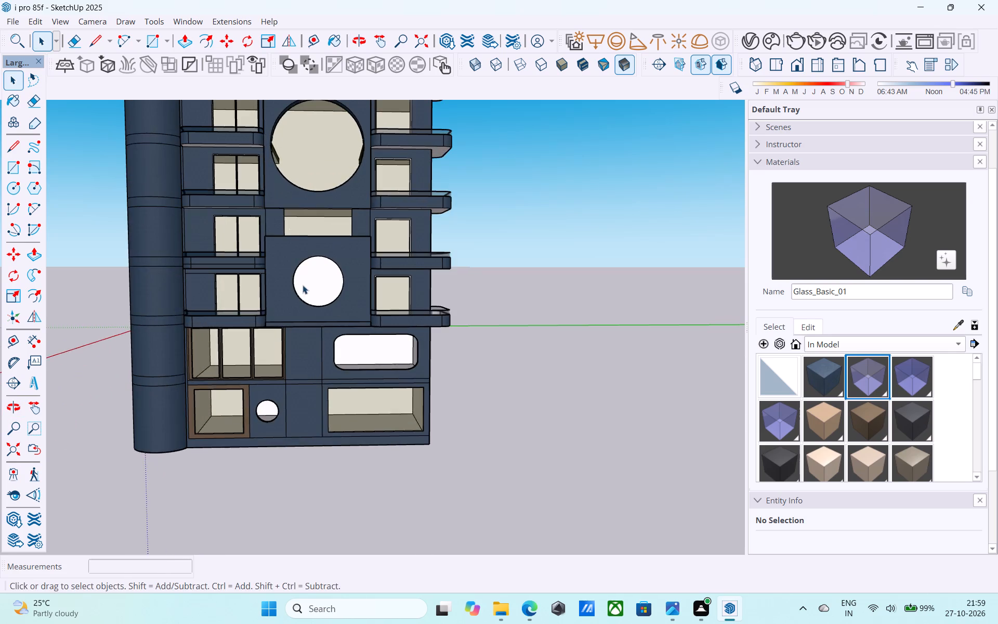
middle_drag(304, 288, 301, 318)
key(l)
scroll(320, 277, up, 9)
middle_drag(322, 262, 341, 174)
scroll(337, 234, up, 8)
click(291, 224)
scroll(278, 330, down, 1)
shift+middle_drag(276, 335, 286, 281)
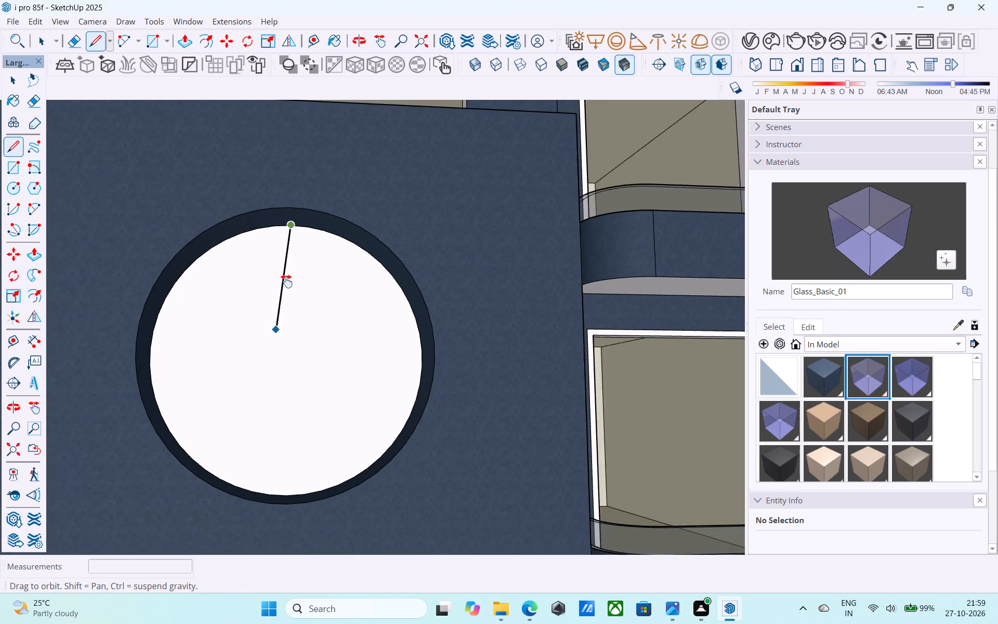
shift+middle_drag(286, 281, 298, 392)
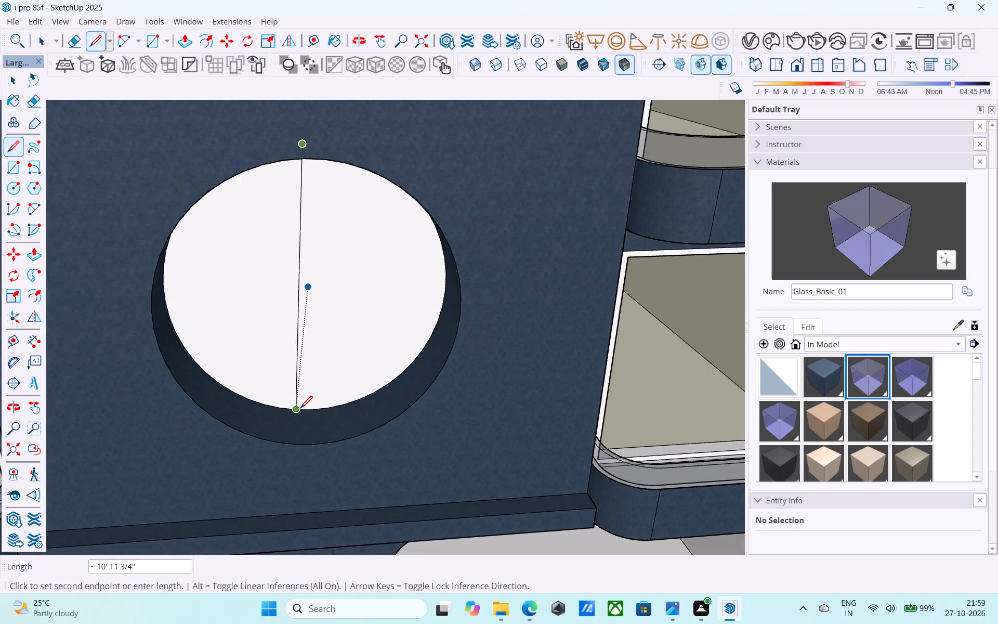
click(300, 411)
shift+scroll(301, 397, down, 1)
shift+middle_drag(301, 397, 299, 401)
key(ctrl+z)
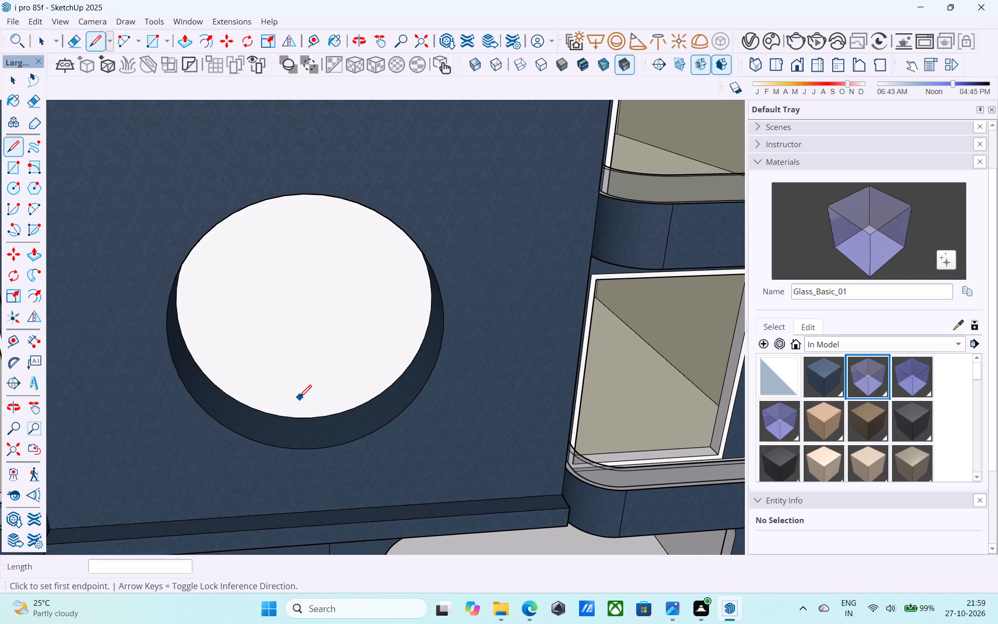
Paint the white face in the smaller circular opening with Glass_Basic_01.
click(884, 207)
click(394, 323)
scroll(383, 315, down, 4)
middle_drag(383, 315, 369, 431)
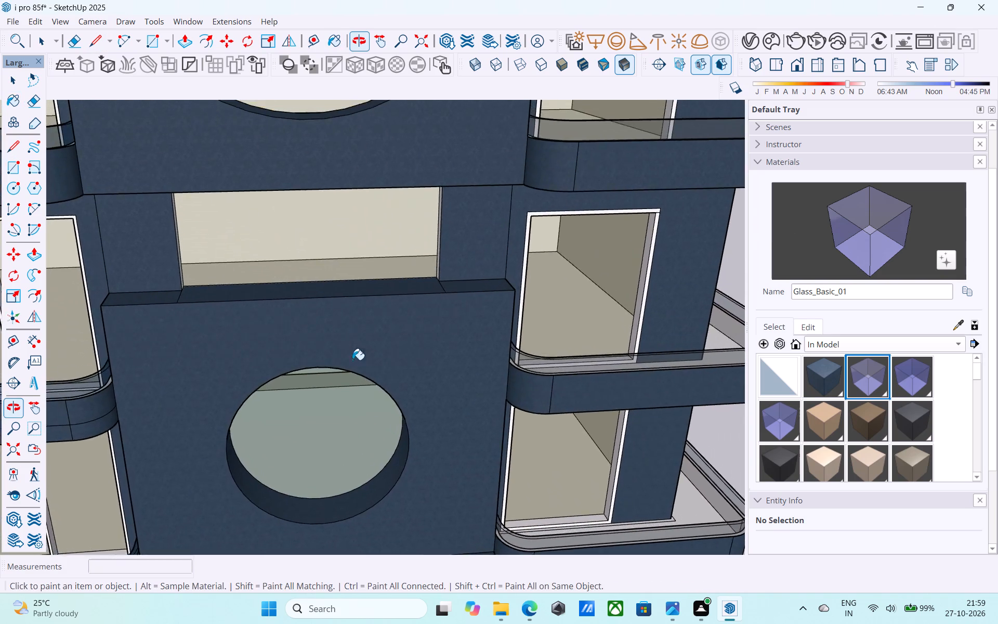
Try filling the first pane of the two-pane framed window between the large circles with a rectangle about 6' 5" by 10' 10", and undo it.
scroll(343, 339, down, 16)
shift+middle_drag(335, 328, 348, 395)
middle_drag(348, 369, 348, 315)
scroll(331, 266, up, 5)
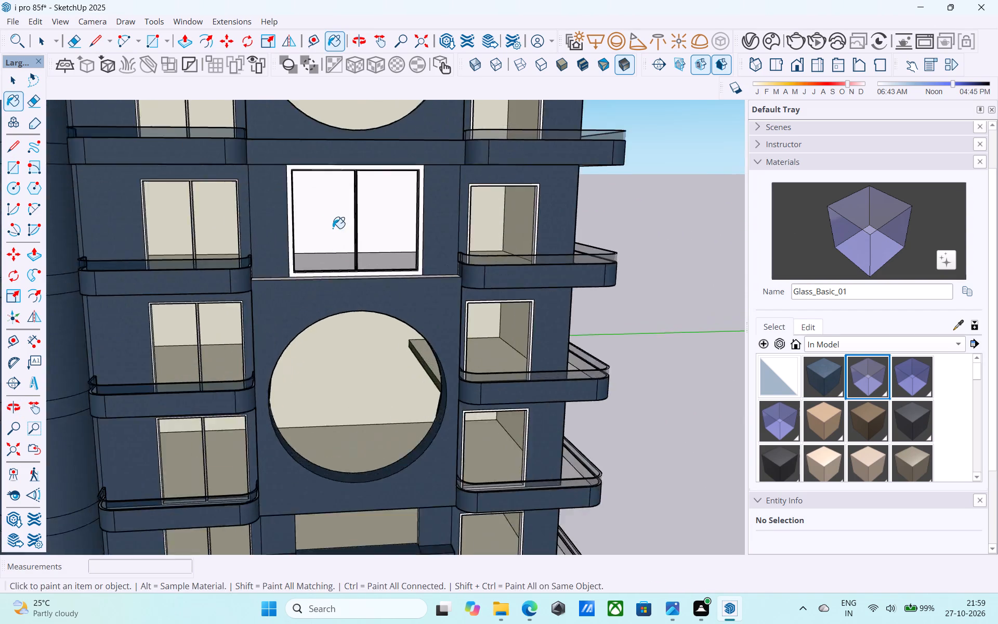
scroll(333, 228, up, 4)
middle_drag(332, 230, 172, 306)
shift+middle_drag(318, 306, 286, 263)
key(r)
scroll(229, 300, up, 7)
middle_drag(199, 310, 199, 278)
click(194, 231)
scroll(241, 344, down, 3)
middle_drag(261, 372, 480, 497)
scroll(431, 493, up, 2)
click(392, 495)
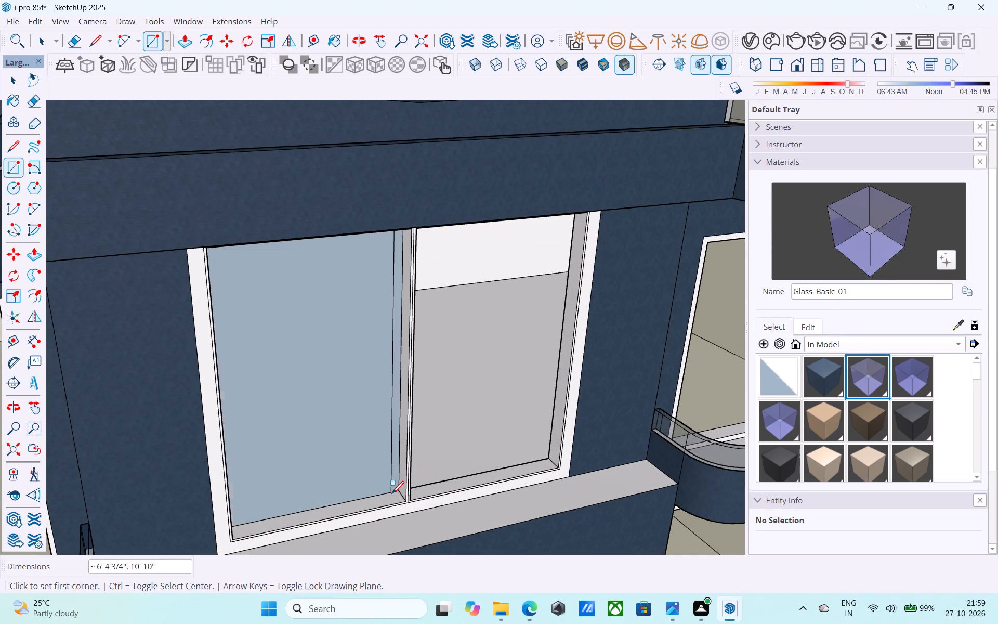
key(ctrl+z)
Draw a rectangle about 6' 6" wide by 10' 10" high between the inner corners of the framed window's first pane opening.
shift+middle_drag(390, 489, 293, 437)
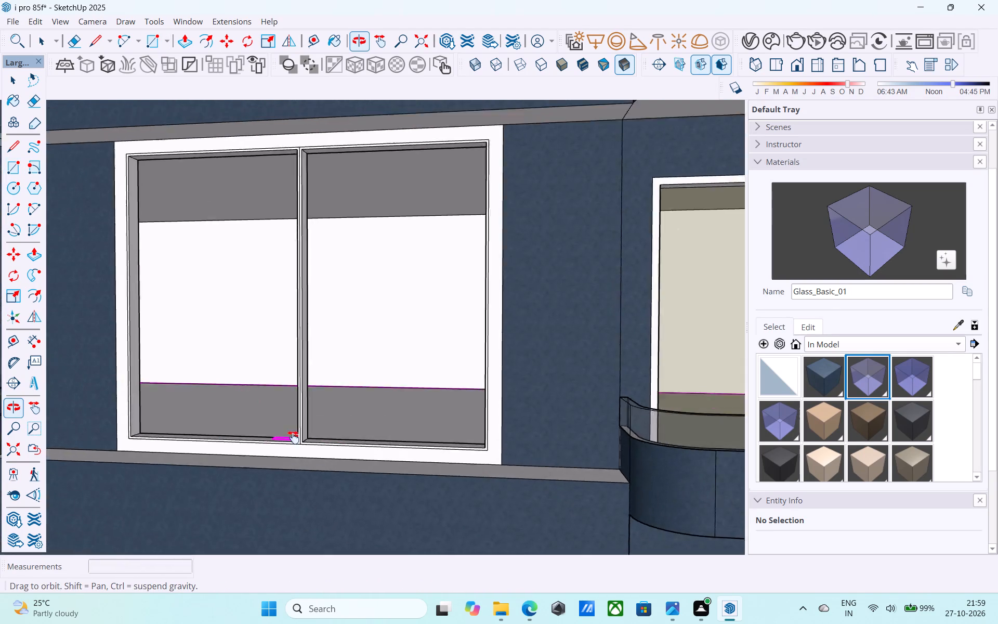
shift+middle_drag(293, 437, 304, 448)
middle_drag(222, 311, 174, 272)
scroll(188, 243, up, 9)
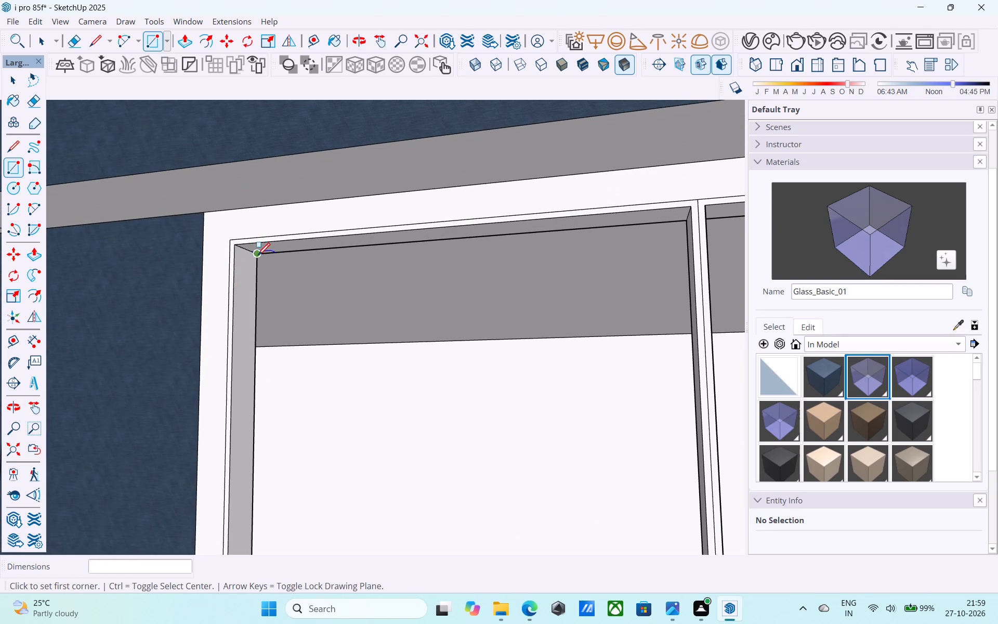
click(258, 256)
scroll(256, 254, down, 5)
middle_drag(367, 402, 379, 358)
scroll(356, 345, down, 2)
scroll(354, 344, up, 1)
scroll(354, 344, down, 3)
middle_drag(413, 421, 353, 357)
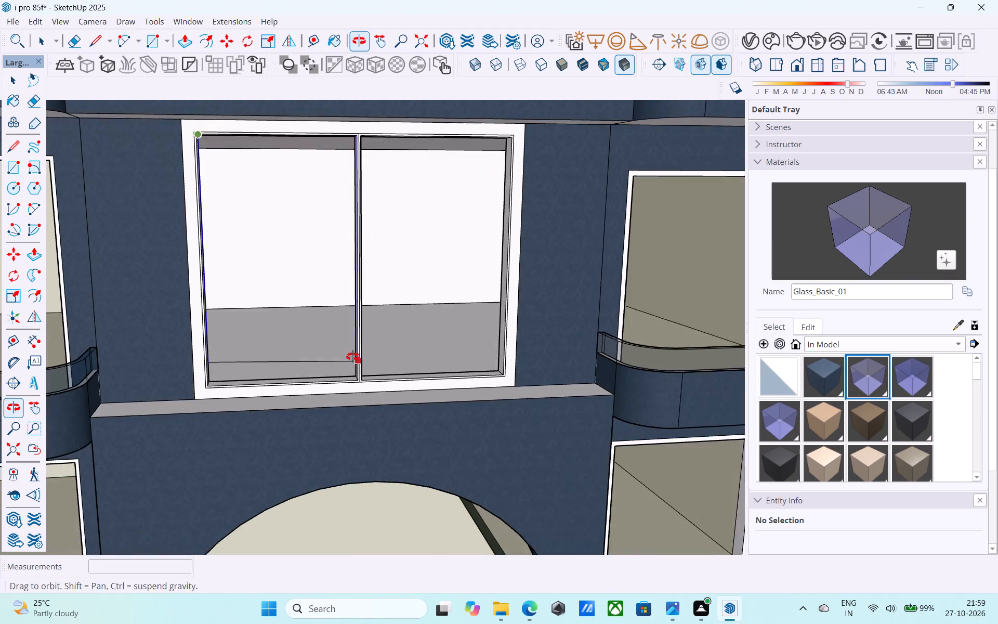
middle_drag(353, 357, 424, 422)
scroll(329, 417, up, 5)
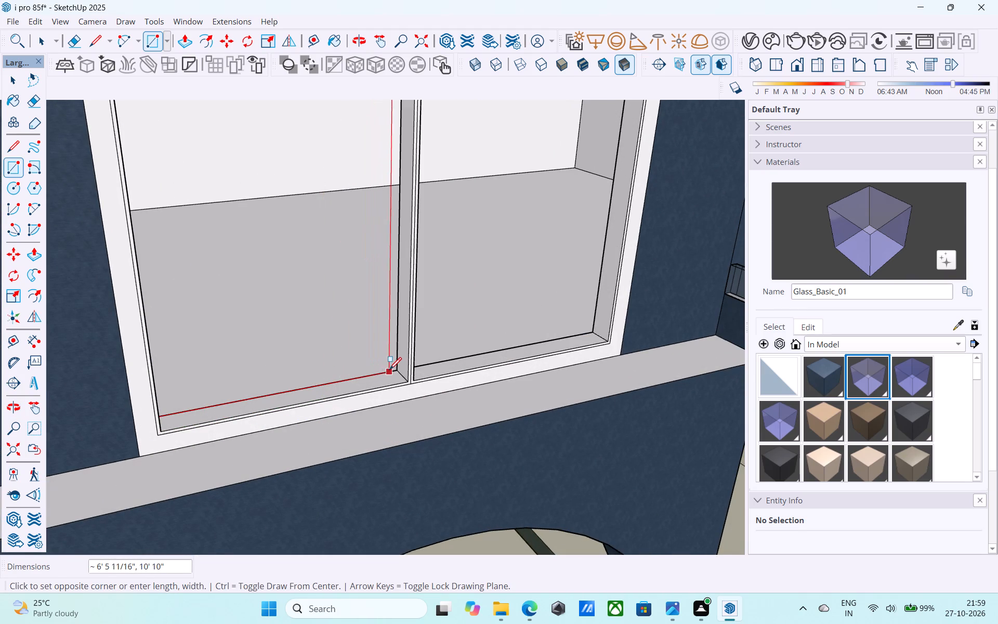
click(391, 369)
Draw a matching rectangle between opposite inner corners of the framed window's second pane opening.
scroll(397, 350, down, 4)
shift+middle_drag(400, 353, 127, 343)
shift+middle_drag(224, 279, 215, 379)
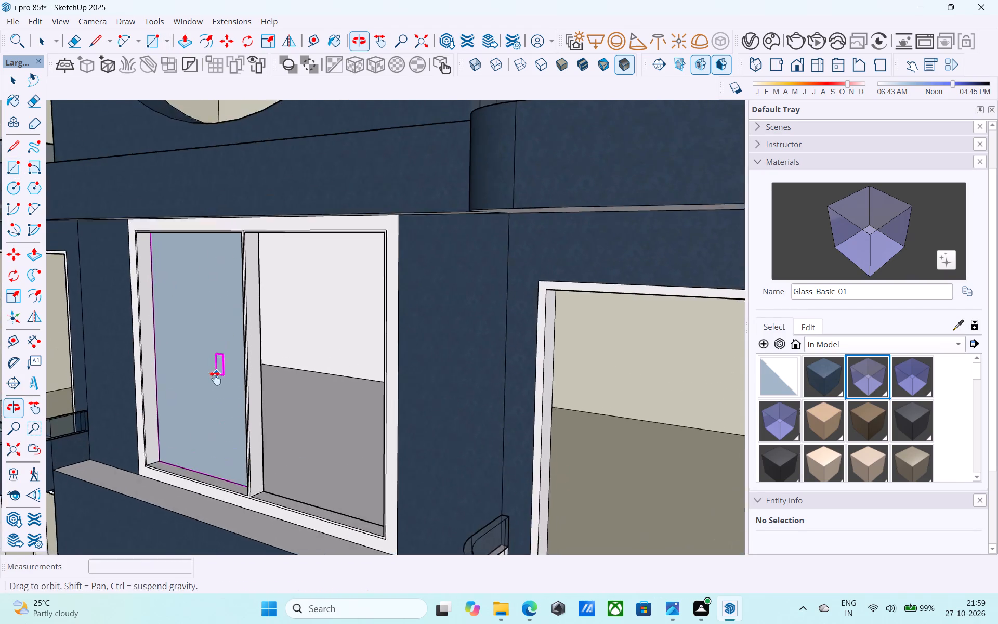
shift+middle_drag(215, 379, 257, 234)
scroll(283, 201, up, 1)
click(283, 192)
scroll(281, 201, down, 5)
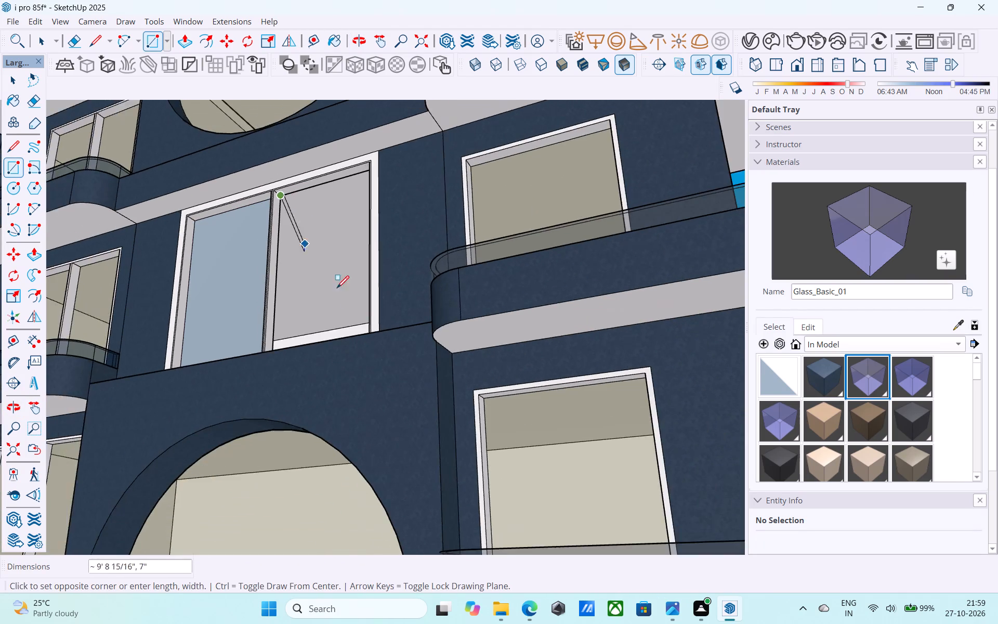
middle_drag(379, 327, 668, 480)
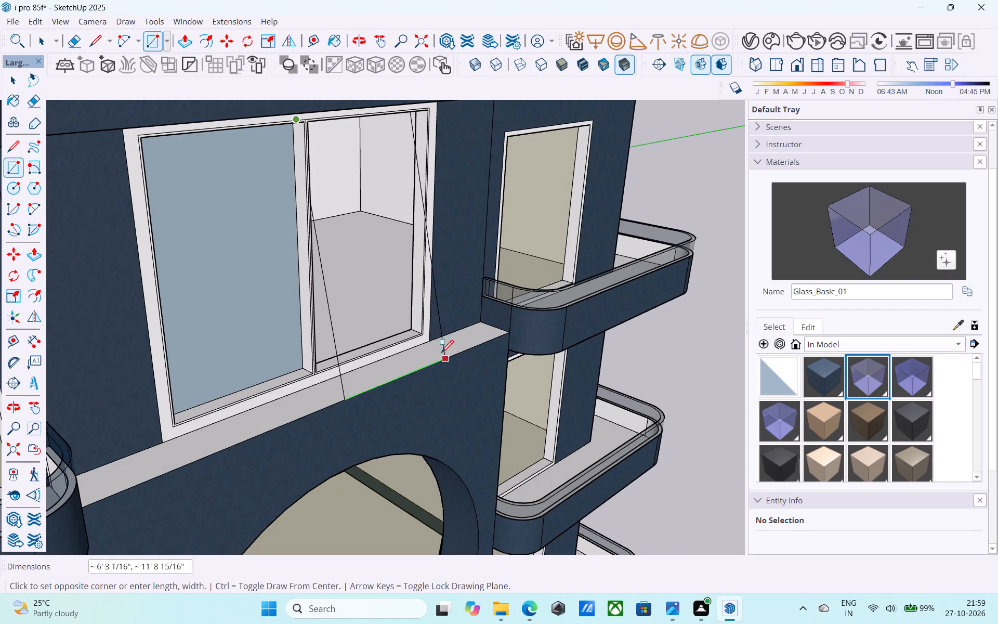
click(409, 328)
Paint both new pane faces of the framed window with Glass_Basic_01.
click(856, 215)
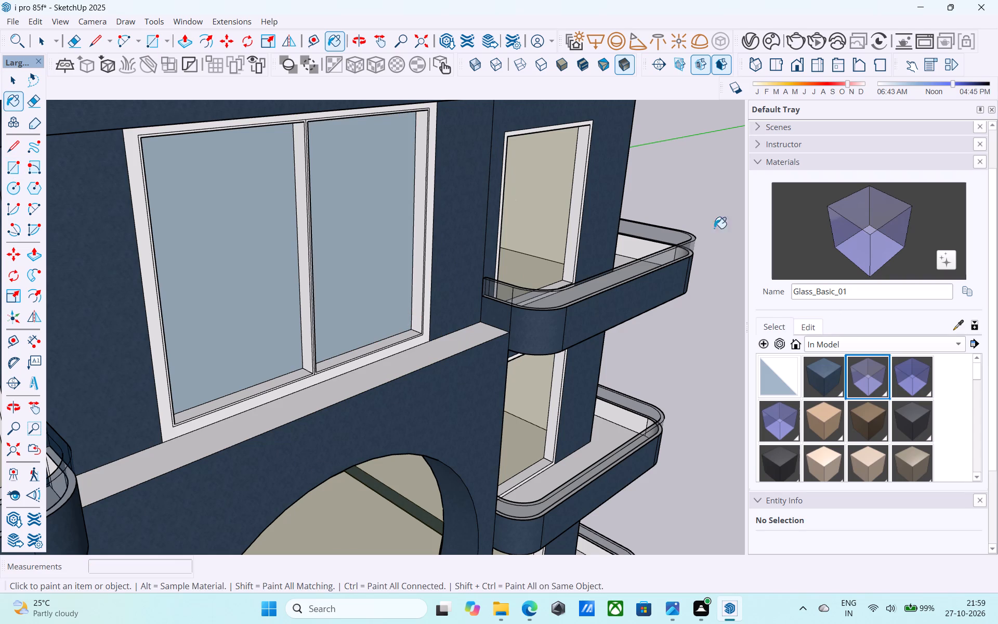
click(393, 212)
click(234, 252)
scroll(346, 257, down, 15)
middle_drag(374, 283, 344, 280)
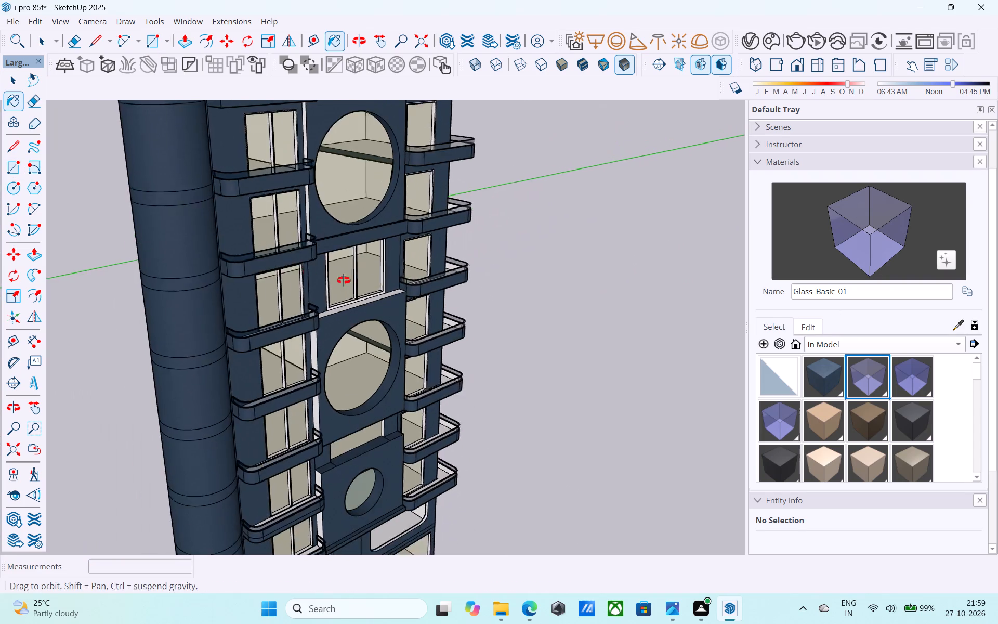
middle_drag(344, 280, 231, 270)
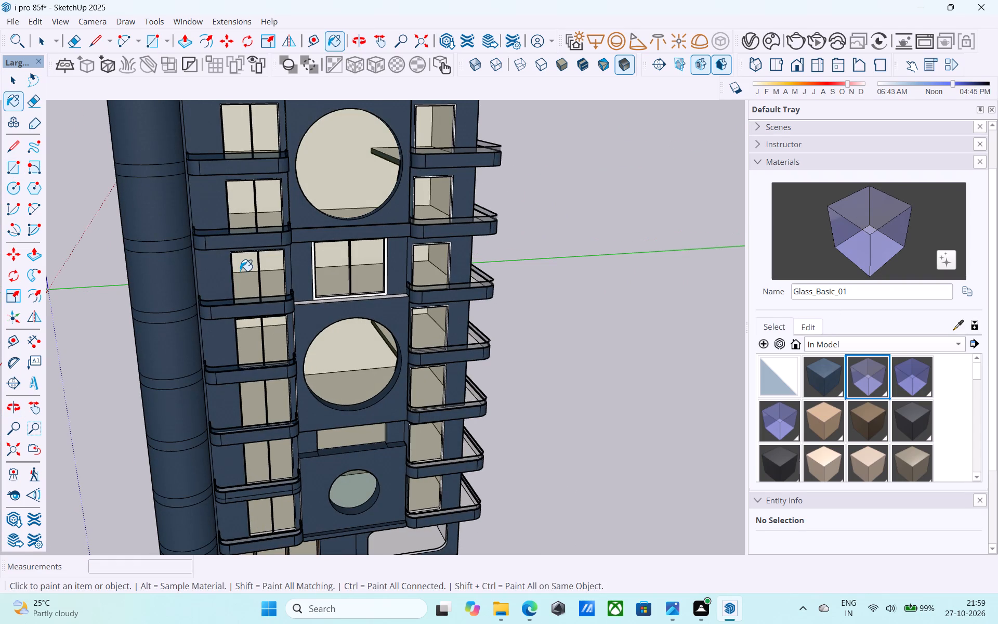
Save the model.
key(space)
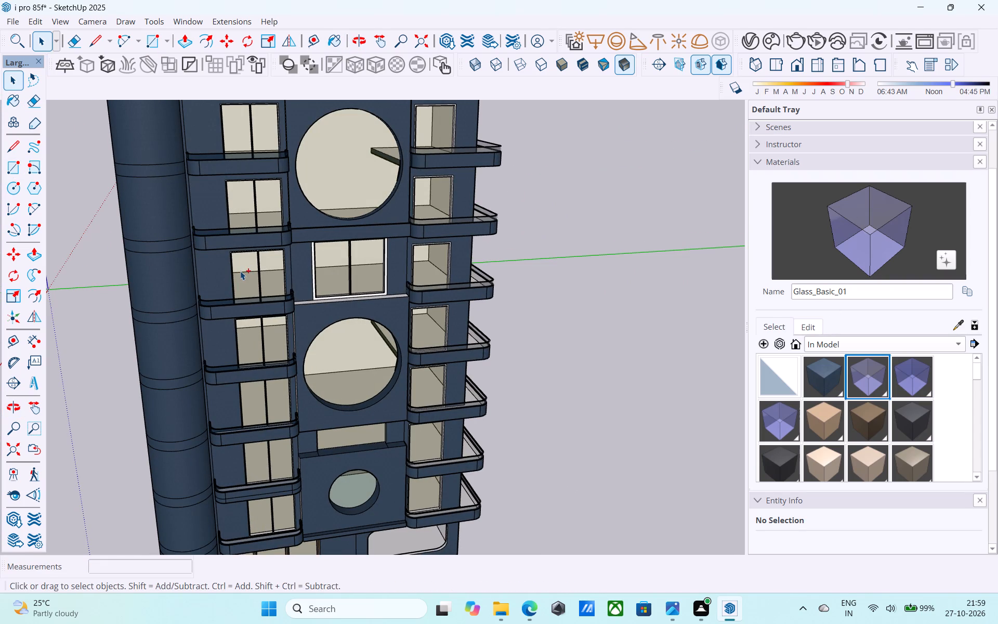
key(ctrl+s)
scroll(242, 271, down, 7)
middle_drag(247, 265, 85, 187)
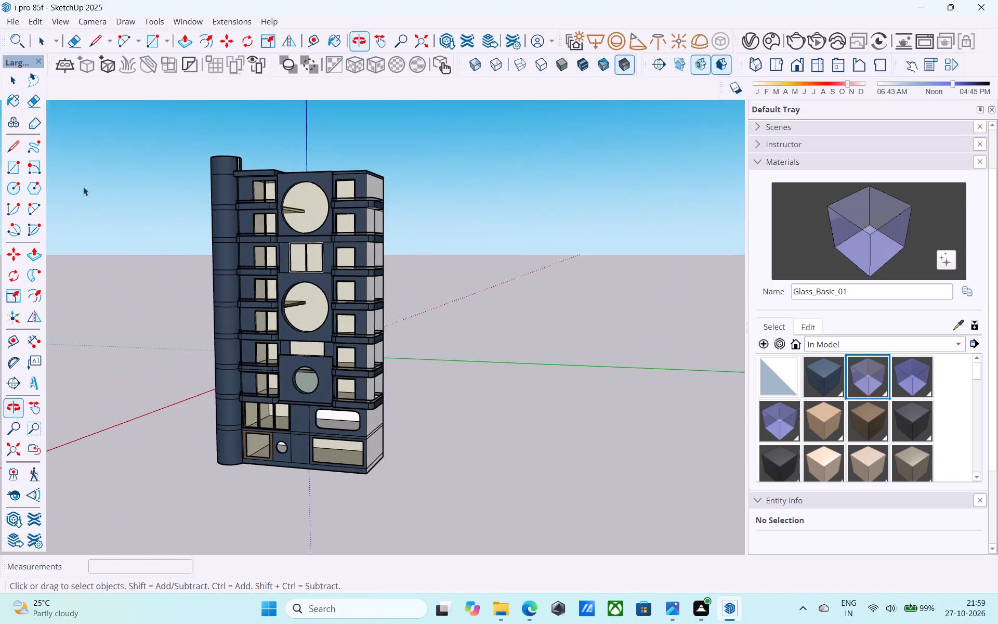
middle_drag(280, 254, 295, 269)
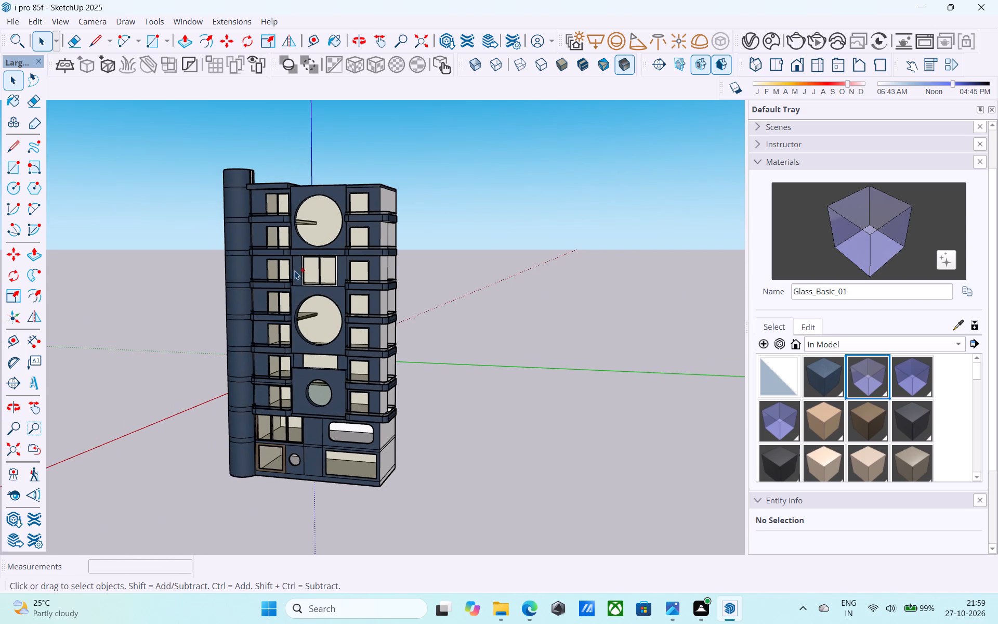
key(ctrl+s)
key(space)
Examine the tower from the front and sides to check its glazing and remaining openings.
middle_drag(292, 274, 352, 297)
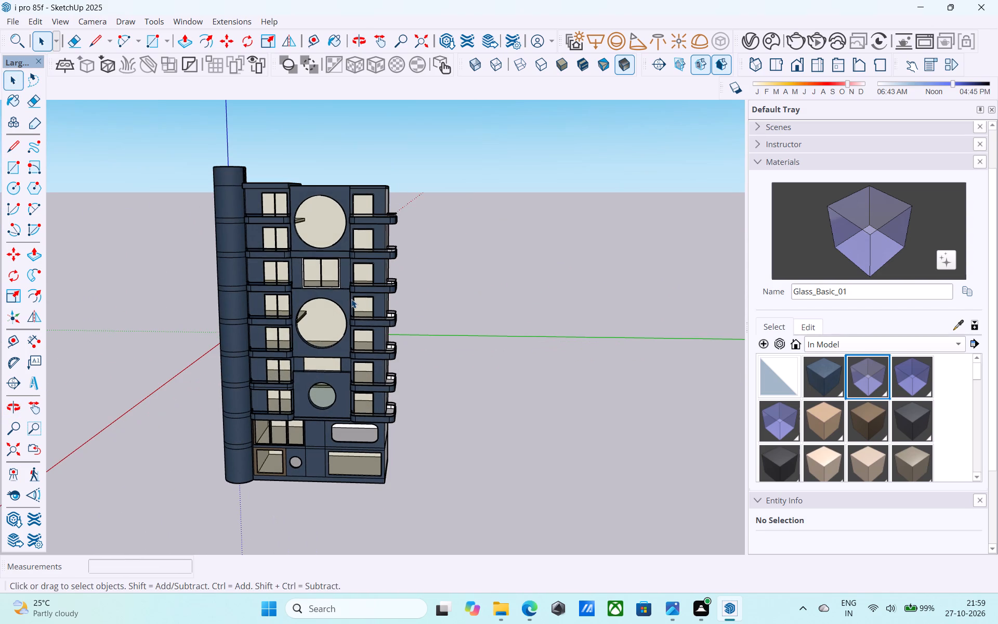
middle_drag(362, 291, 687, 299)
middle_drag(109, 303, 422, 313)
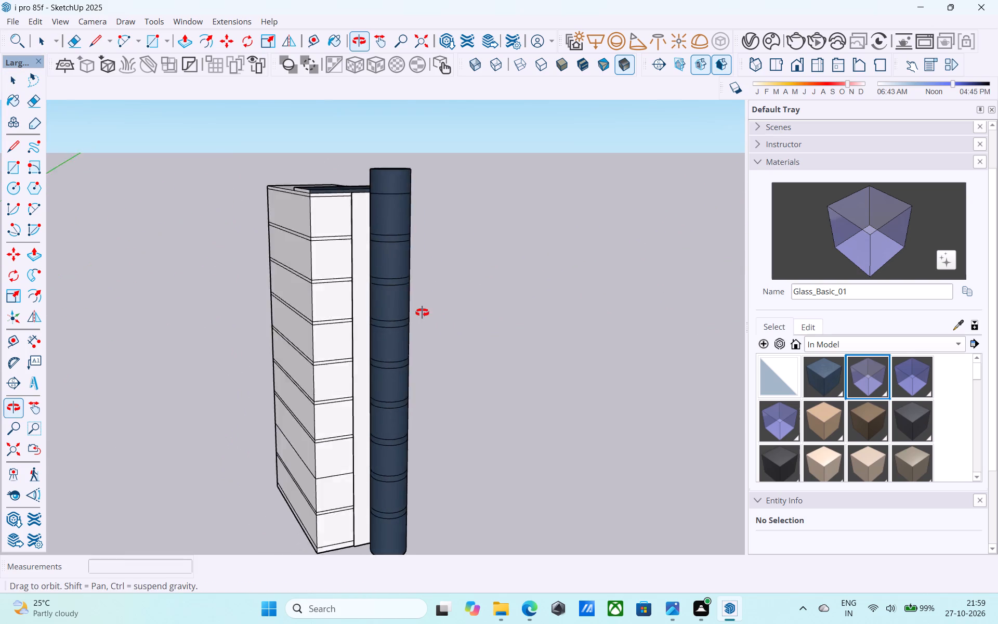
middle_drag(422, 313, 449, 314)
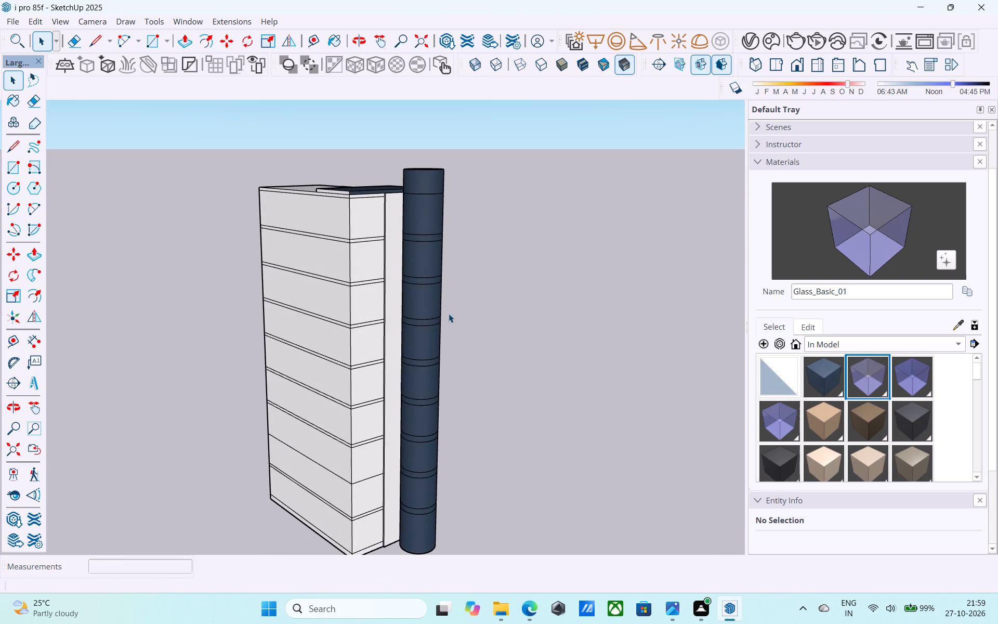
middle_drag(443, 317, 110, 317)
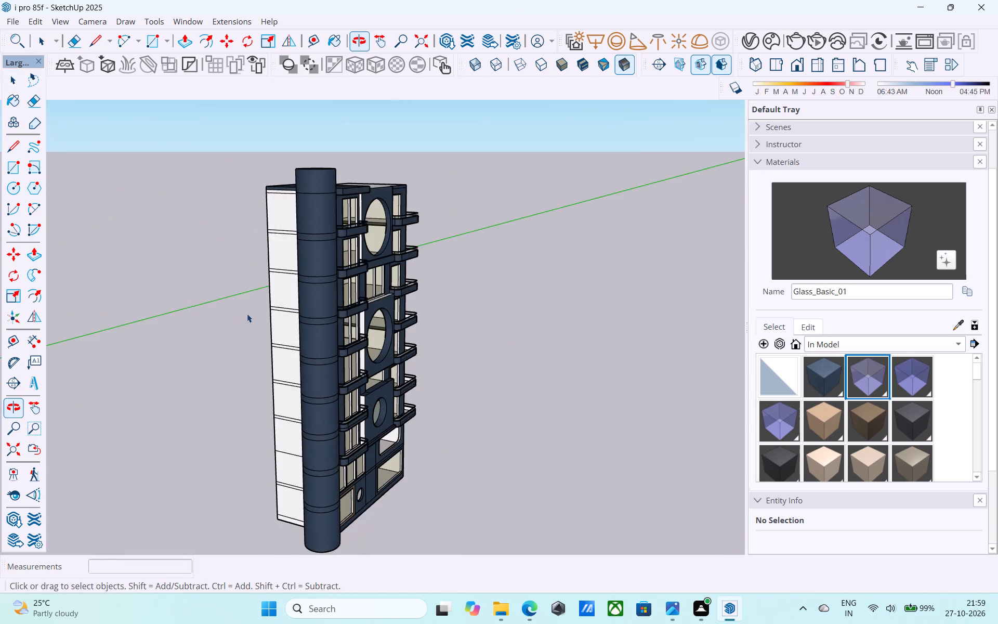
middle_drag(308, 305, 166, 271)
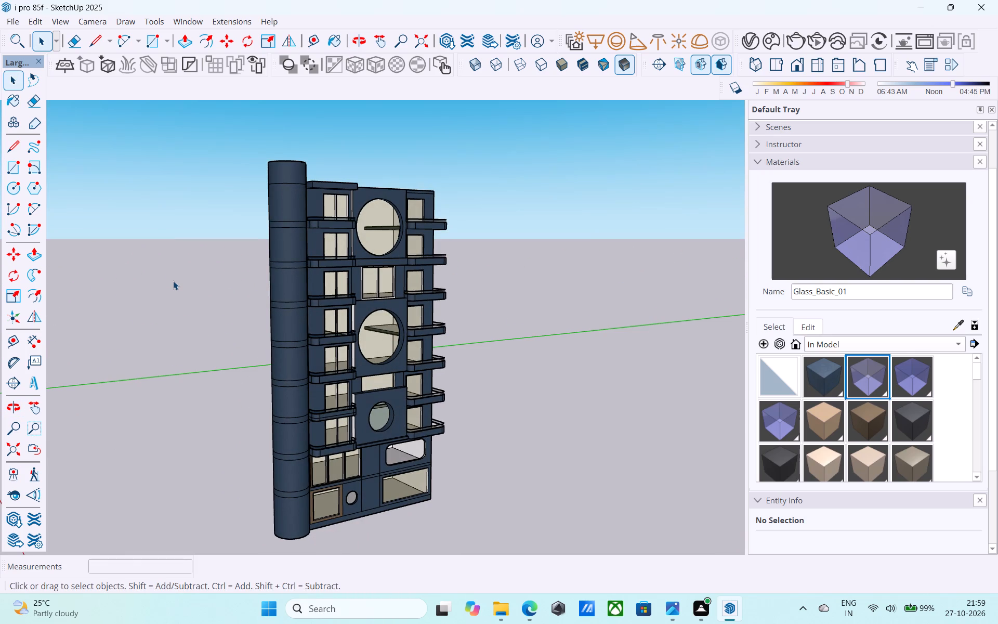
scroll(174, 294, down, 3)
middle_drag(174, 294, 16, 319)
scroll(238, 281, up, 4)
scroll(295, 274, down, 4)
middle_drag(280, 269, 222, 262)
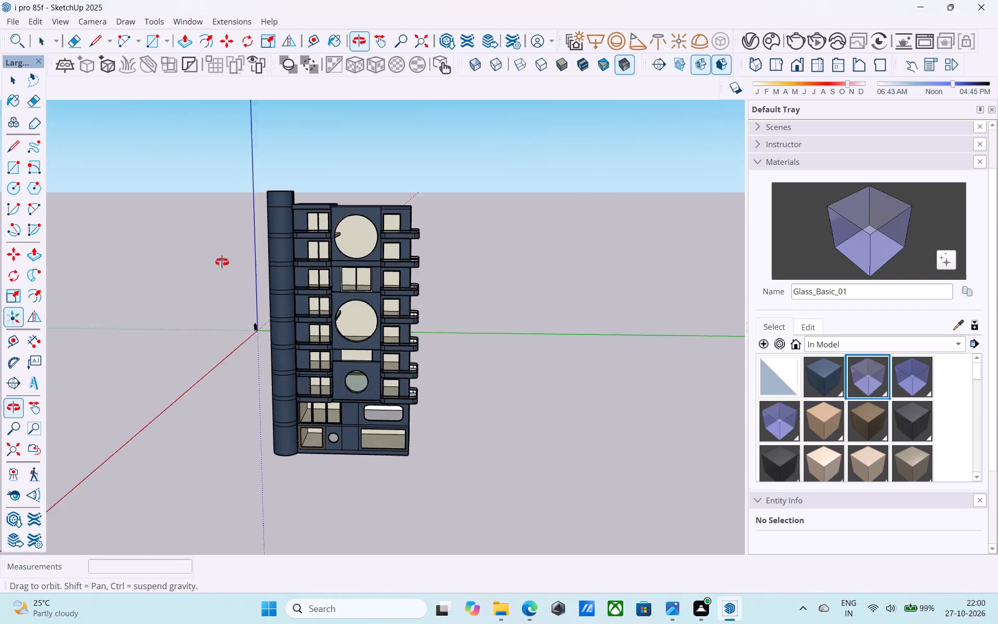
middle_drag(222, 262, 190, 216)
middle_drag(295, 275, 246, 261)
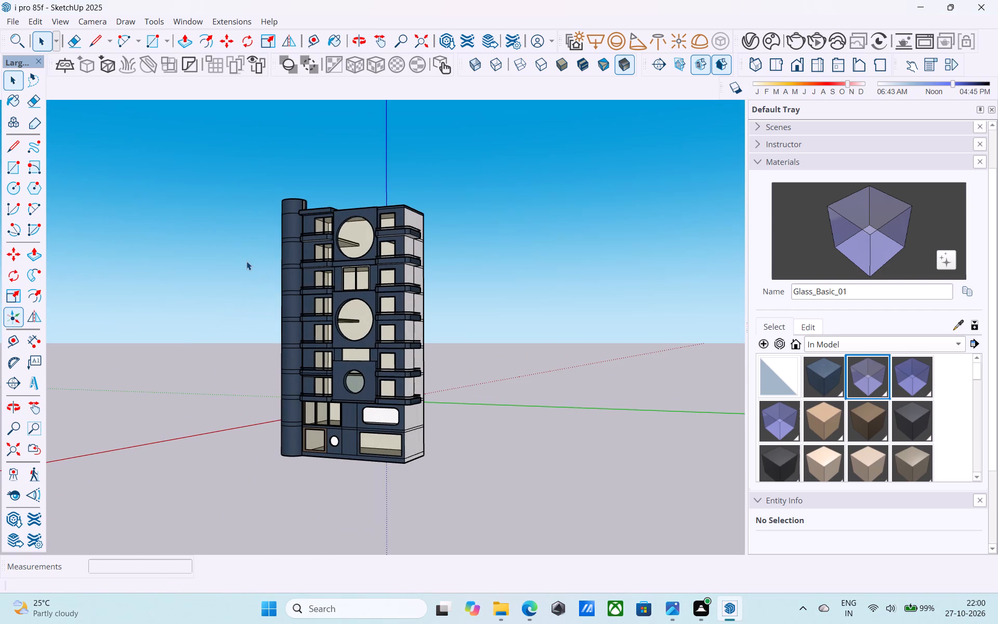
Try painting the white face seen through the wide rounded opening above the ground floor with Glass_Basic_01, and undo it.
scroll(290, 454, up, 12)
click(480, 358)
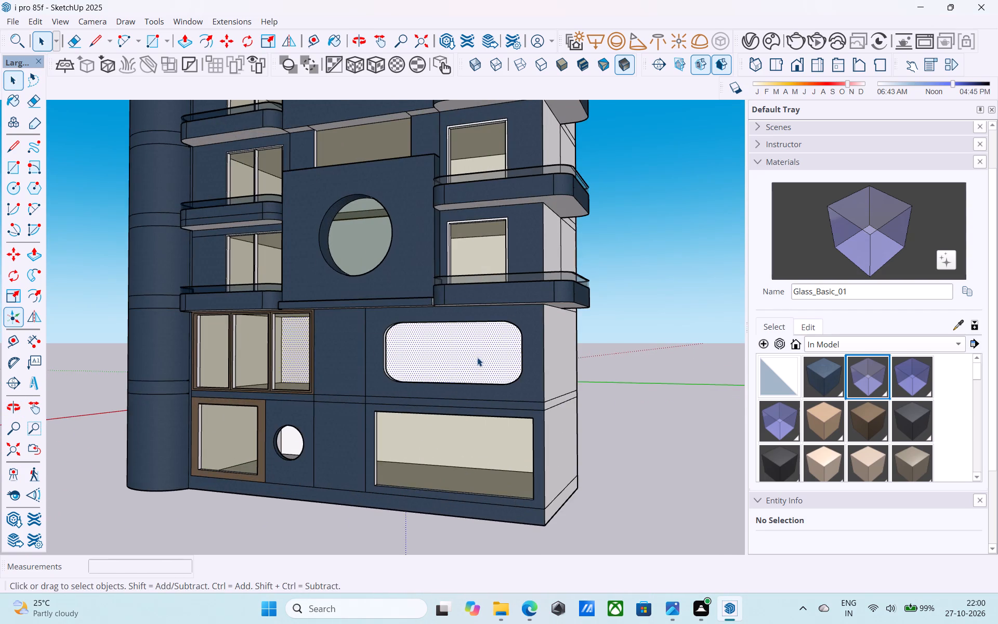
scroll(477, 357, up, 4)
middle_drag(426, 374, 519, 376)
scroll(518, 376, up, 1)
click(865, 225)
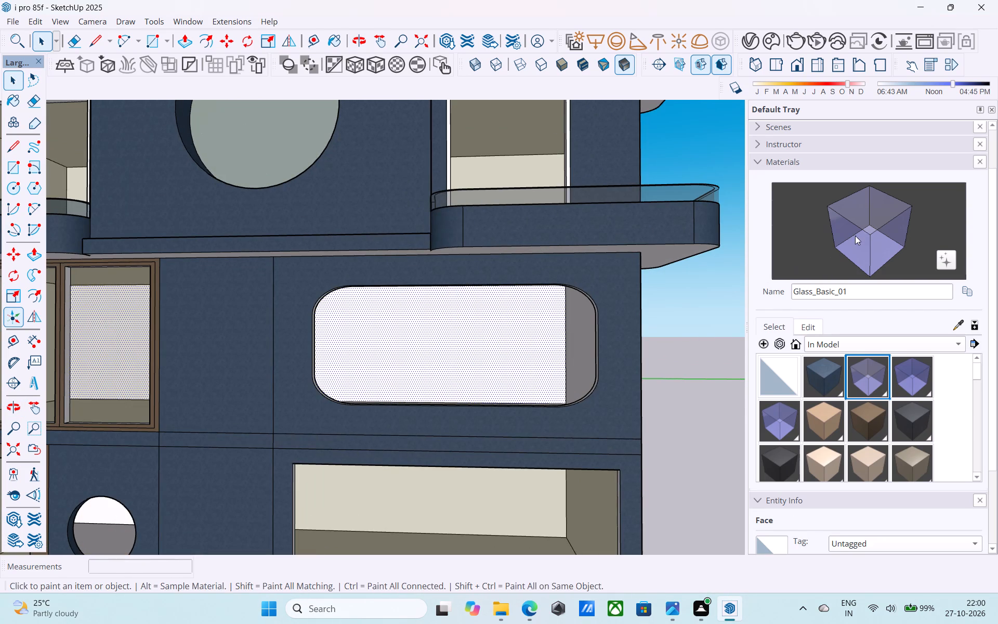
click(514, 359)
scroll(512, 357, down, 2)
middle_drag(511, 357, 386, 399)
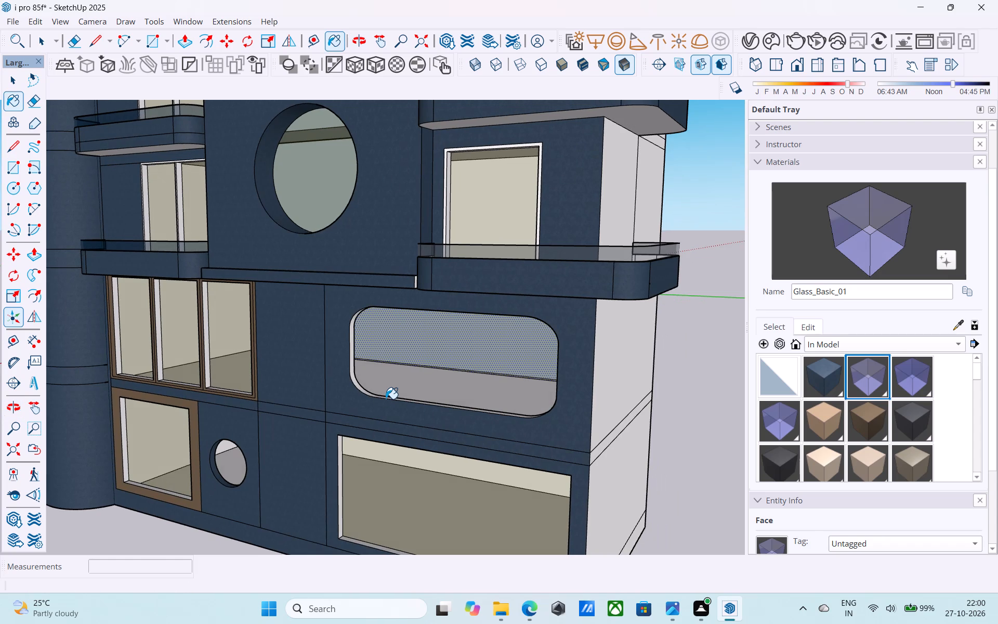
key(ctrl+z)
Draw an 8' vertical line across the wide rounded opening, from its bottom edge to its top edge.
middle_drag(415, 359, 424, 333)
scroll(424, 333, down, 1)
key(space)
scroll(424, 333, up, 3)
click(424, 339)
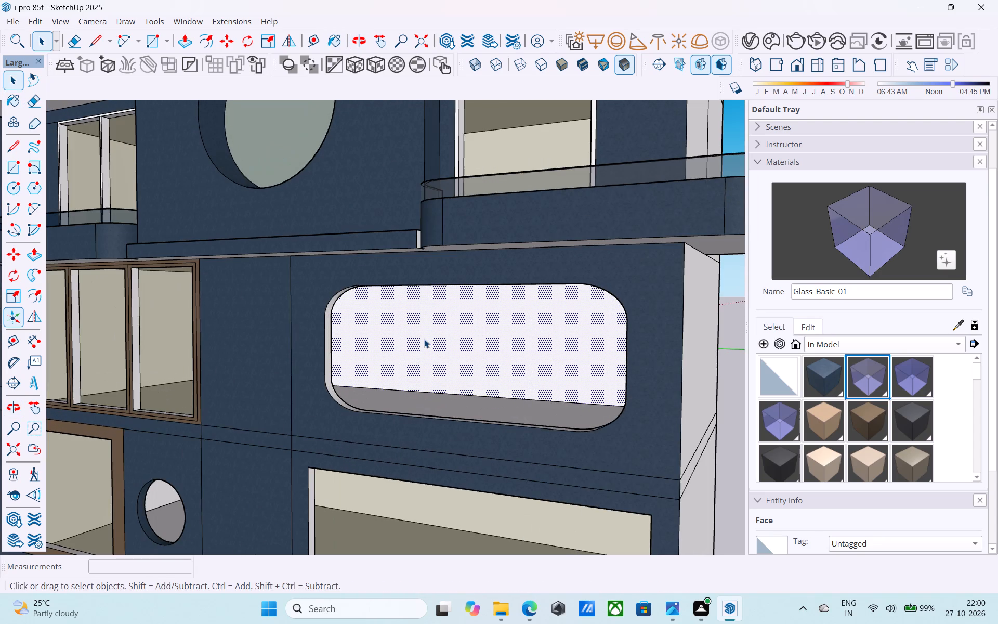
scroll(424, 340, up, 4)
middle_drag(424, 340, 305, 341)
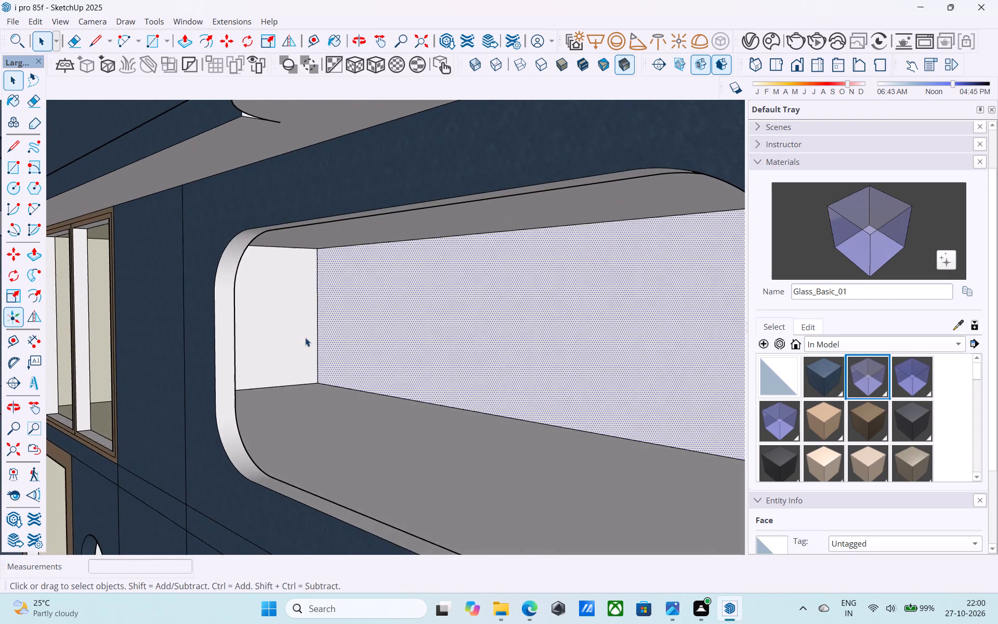
scroll(305, 335, down, 4)
shift+middle_drag(353, 350, 359, 334)
key(l)
scroll(359, 366, up, 3)
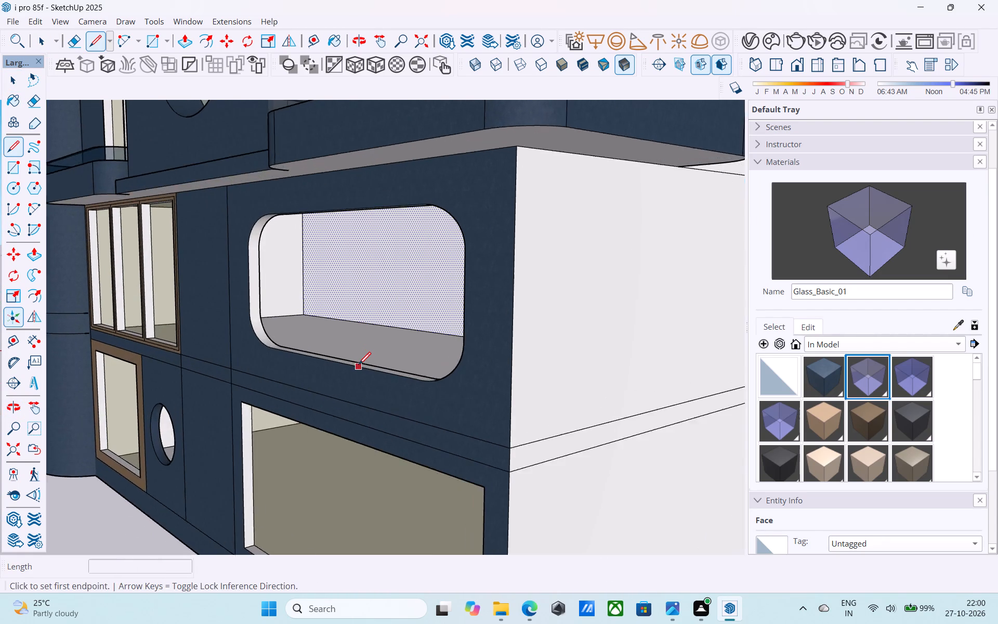
scroll(359, 366, up, 6)
click(358, 362)
scroll(391, 269, down, 2)
shift+middle_drag(391, 268, 398, 306)
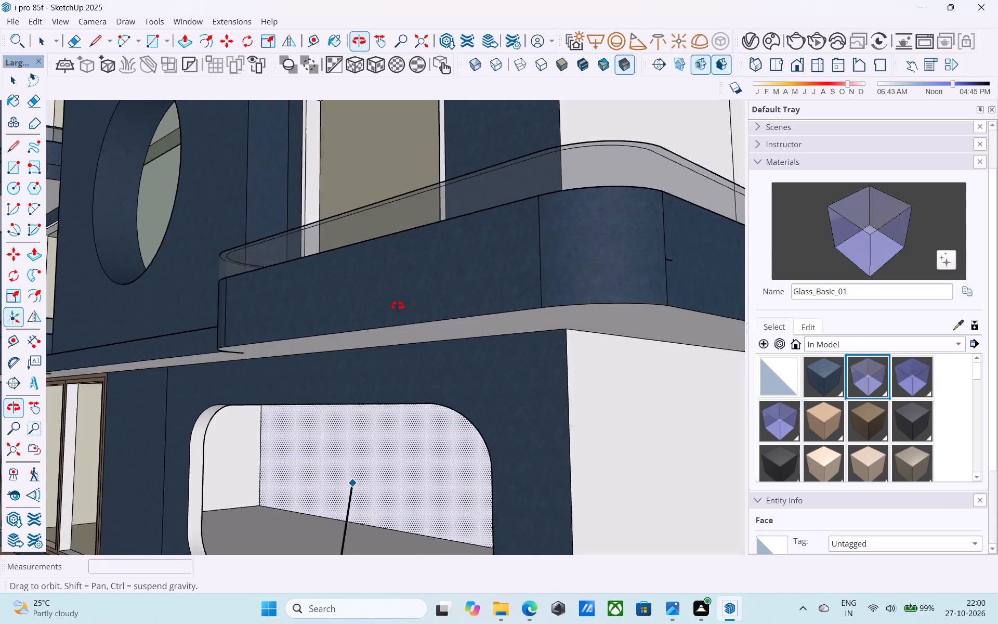
shift+middle_drag(398, 306, 415, 239)
middle_drag(362, 420, 376, 348)
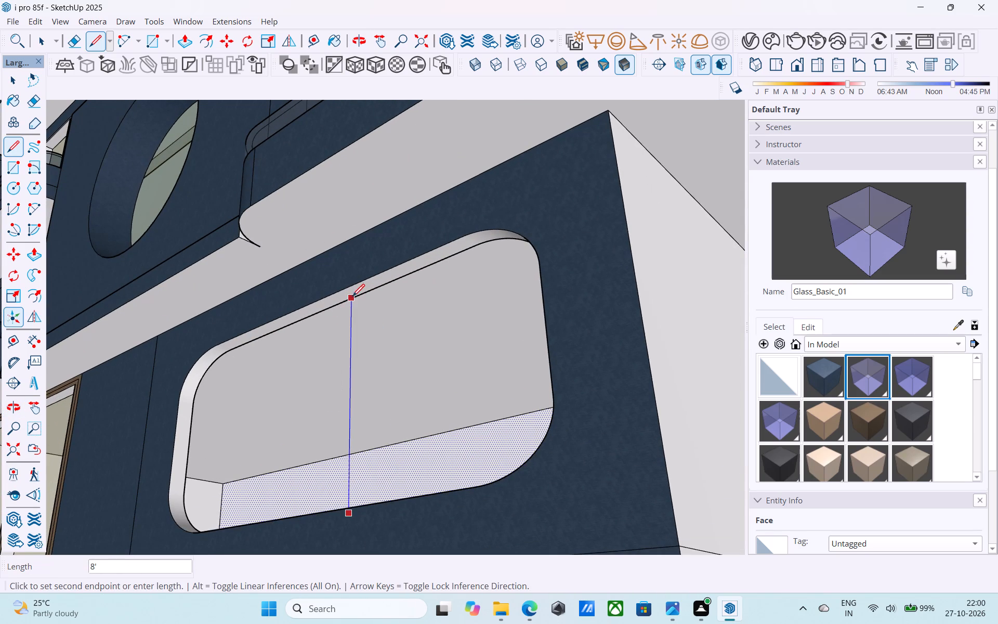
click(352, 296)
Paint both halves of the wide rounded opening's pane with Glass_Basic_01.
click(877, 250)
click(483, 409)
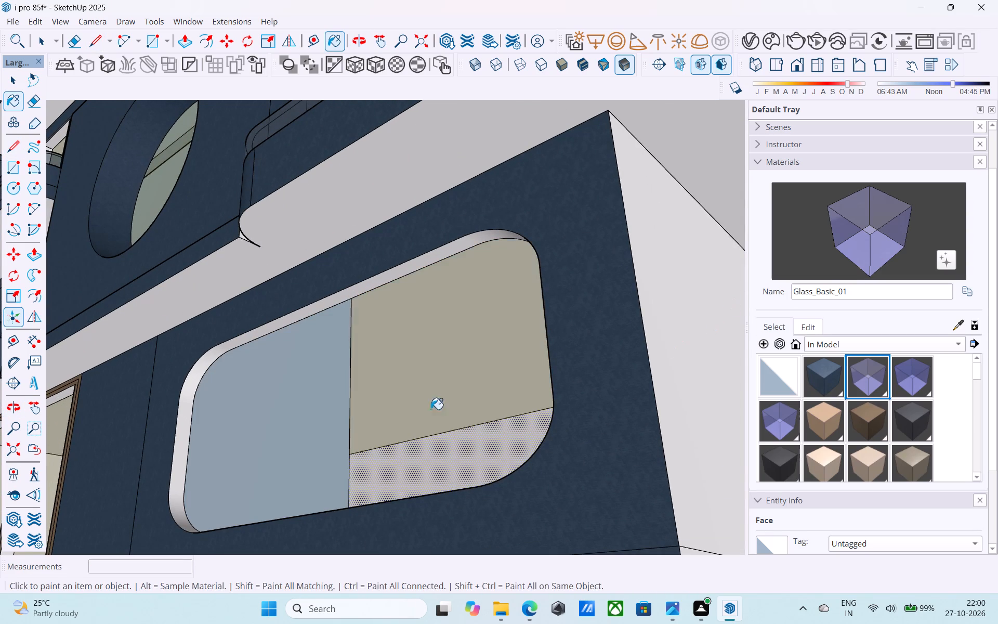
click(318, 411)
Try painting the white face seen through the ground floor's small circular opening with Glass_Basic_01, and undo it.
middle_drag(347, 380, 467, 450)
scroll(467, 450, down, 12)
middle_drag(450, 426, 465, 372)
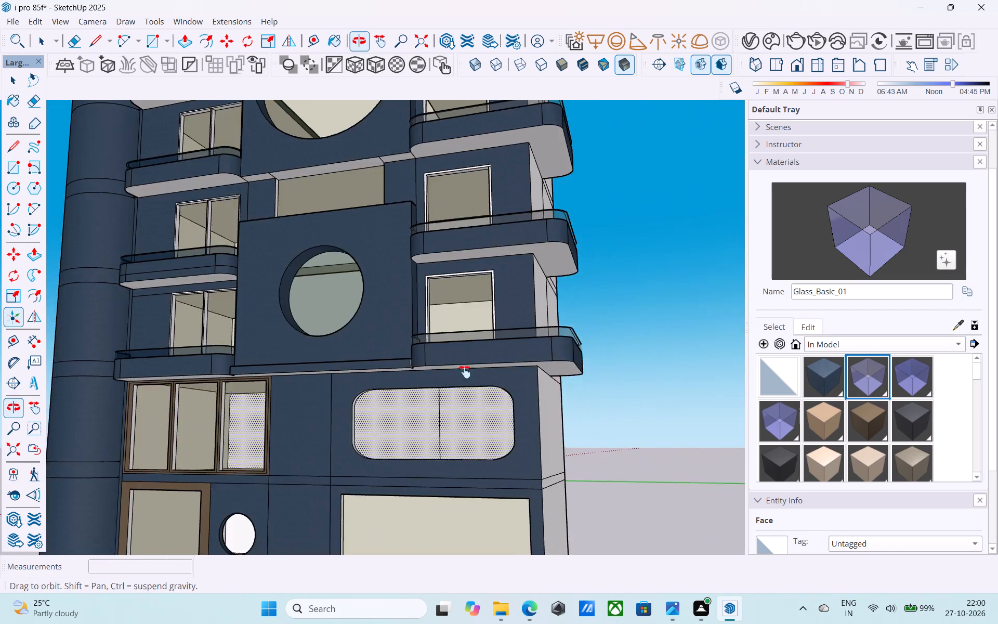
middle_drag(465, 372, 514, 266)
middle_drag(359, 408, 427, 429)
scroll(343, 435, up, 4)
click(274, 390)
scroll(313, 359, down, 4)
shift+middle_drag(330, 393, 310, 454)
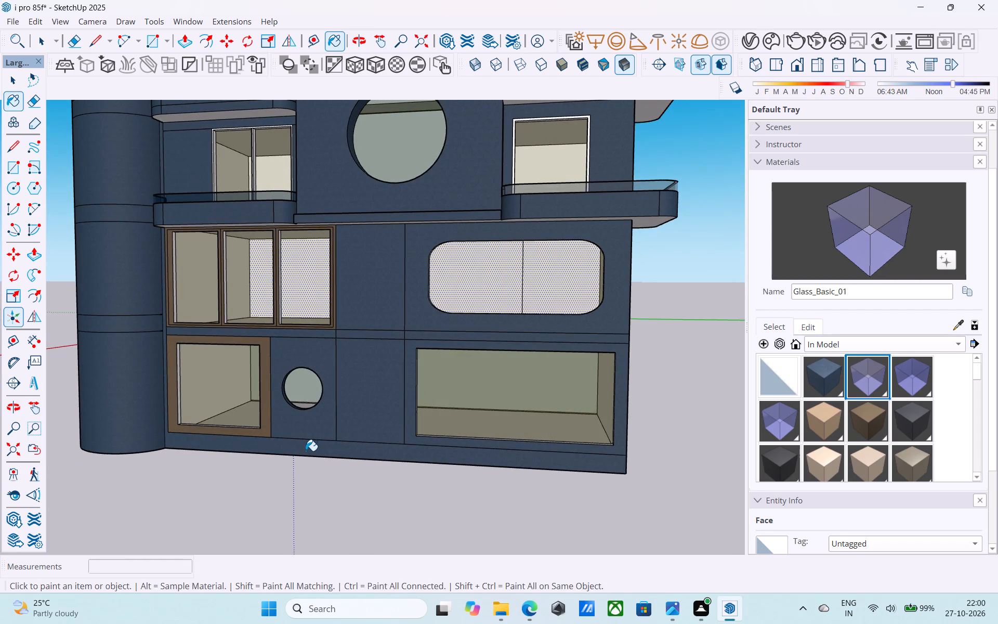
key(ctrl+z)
Draw a vertical line about 5' long across the ground floor's small circular opening, from its top edge to its bottom edge.
scroll(298, 394, up, 1)
middle_drag(298, 393, 321, 327)
key(space)
scroll(297, 354, up, 3)
middle_drag(293, 369, 318, 343)
key(l)
scroll(302, 373, up, 2)
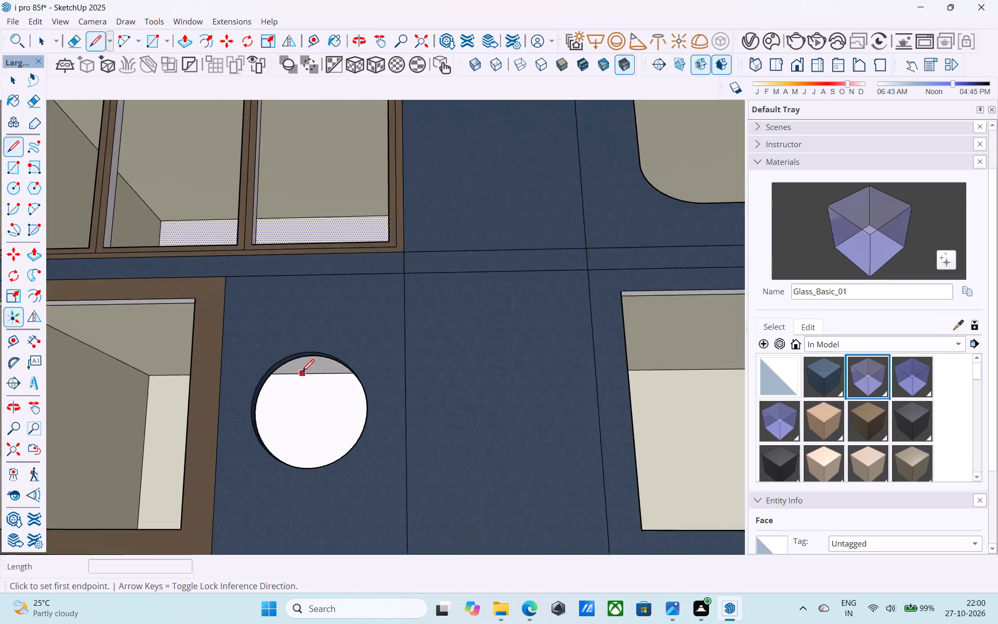
scroll(302, 373, up, 3)
middle_drag(338, 334, 352, 298)
click(311, 348)
scroll(311, 350, down, 3)
middle_drag(307, 396, 312, 344)
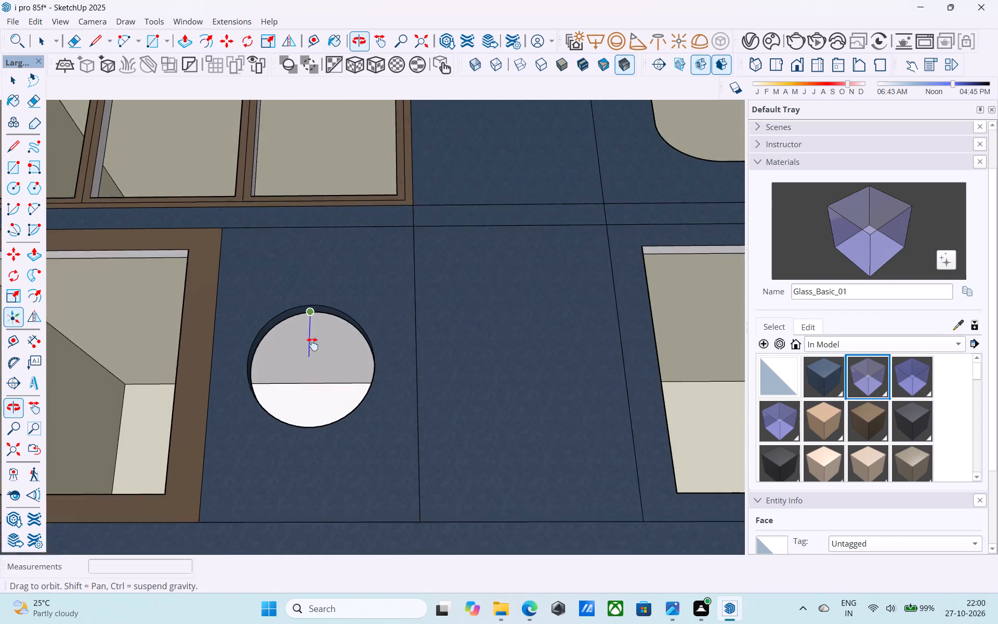
middle_drag(312, 344, 339, 537)
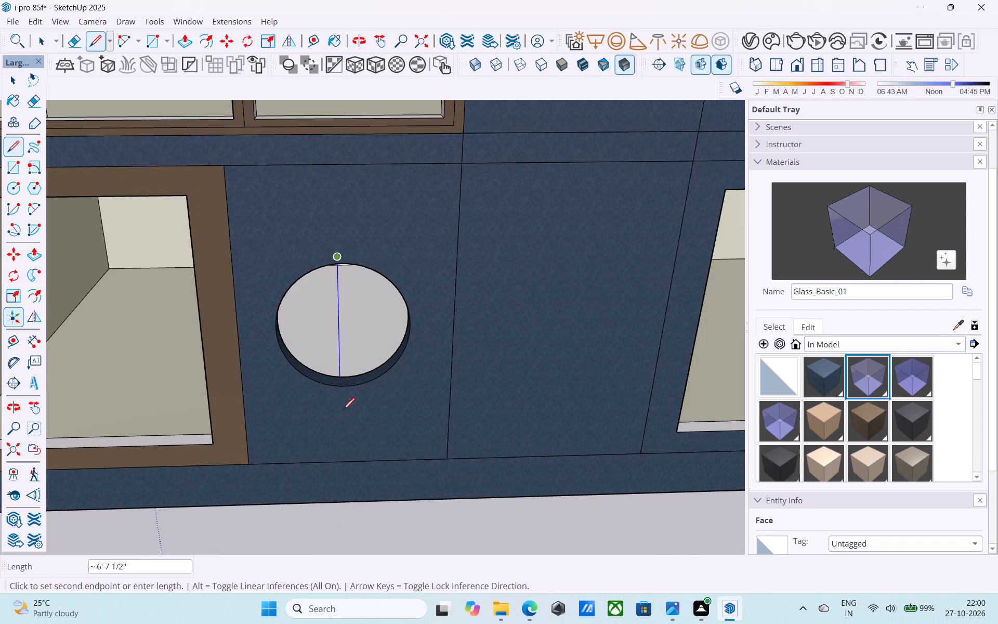
click(342, 379)
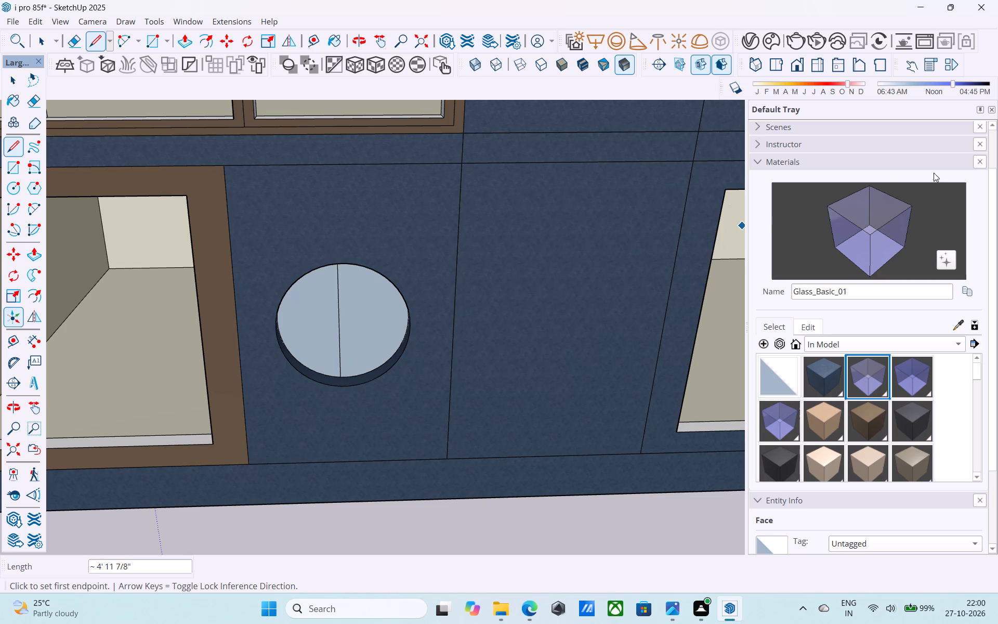
Paint both halves of the small circular opening's pane with Glass_Basic_01.
click(881, 231)
click(391, 304)
click(339, 317)
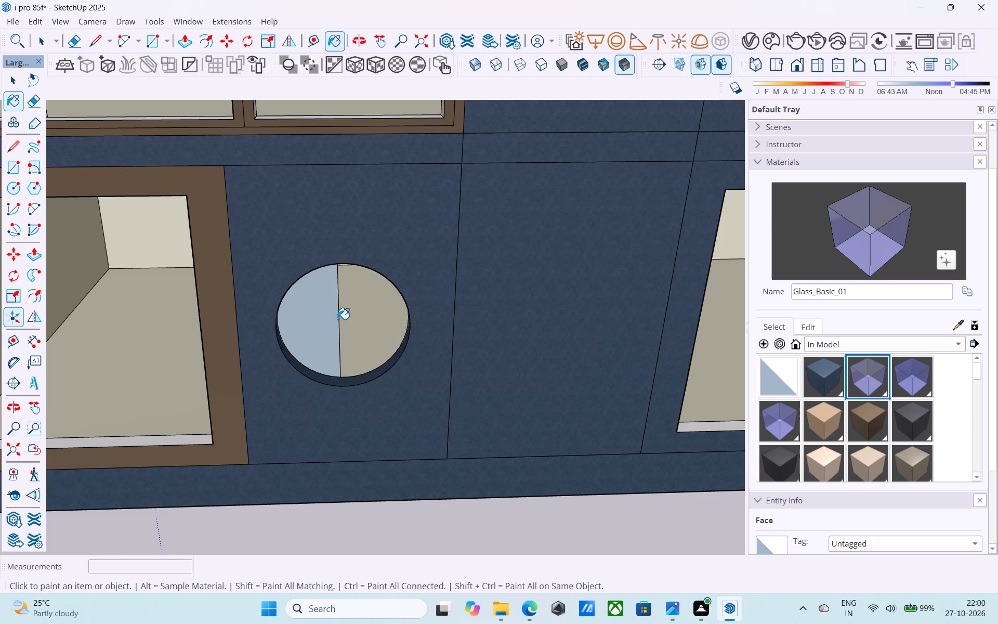
click(331, 319)
Erase the vertical line dividing the small circular pane, and save the model.
middle_drag(332, 321, 316, 298)
key(e)
drag(342, 316, 333, 320)
key(space)
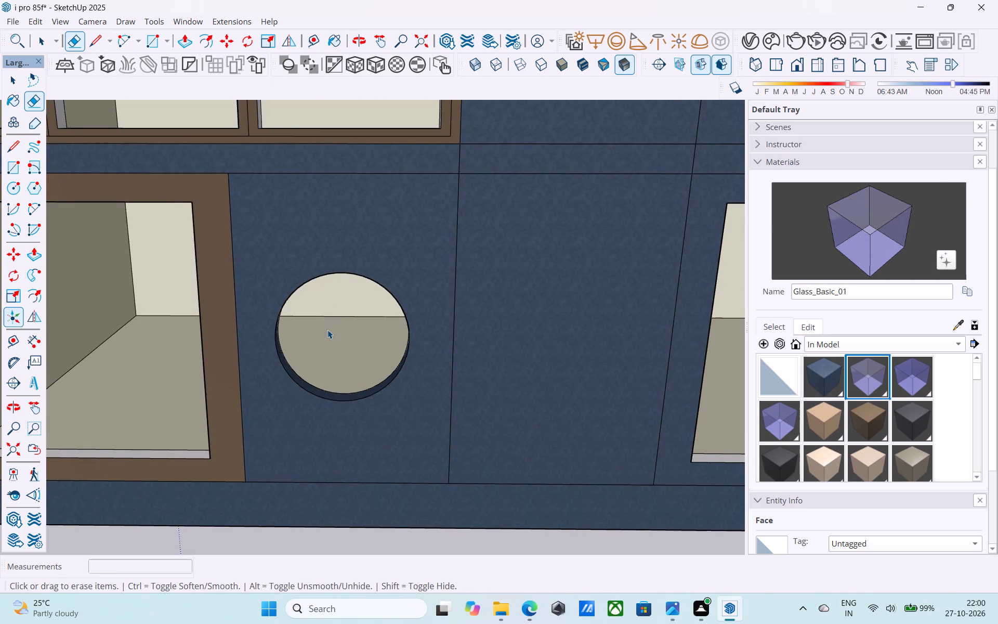
scroll(327, 330, down, 10)
middle_drag(324, 335, 320, 344)
key(ctrl+s)
Examine the openings and panes across the tower's front, from the ground floor up to the roof.
scroll(322, 340, down, 5)
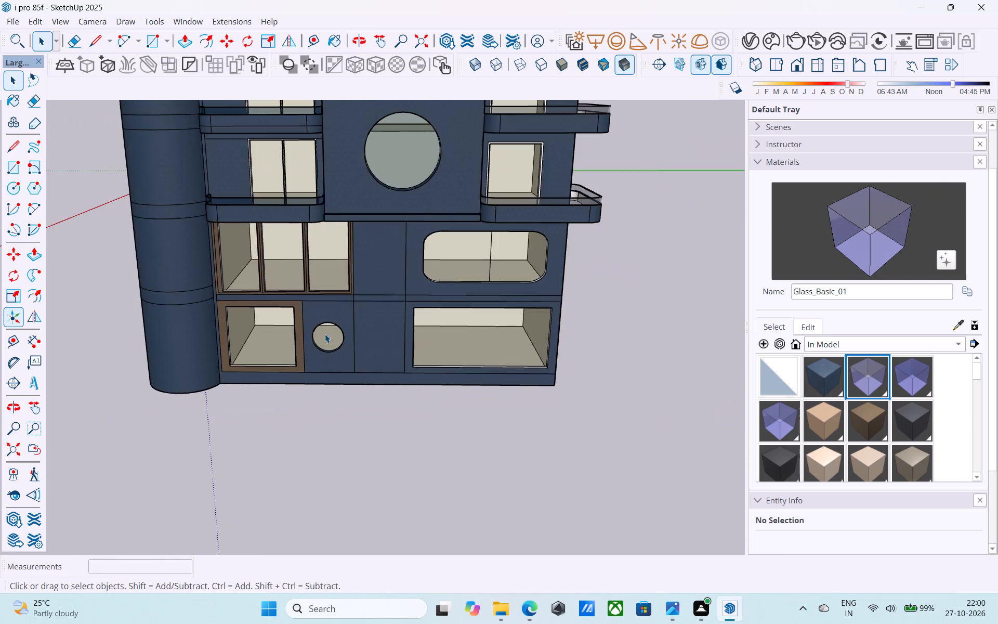
scroll(329, 322, down, 4)
shift+middle_drag(330, 323, 340, 414)
scroll(342, 402, down, 4)
middle_drag(343, 401, 342, 284)
scroll(380, 344, up, 3)
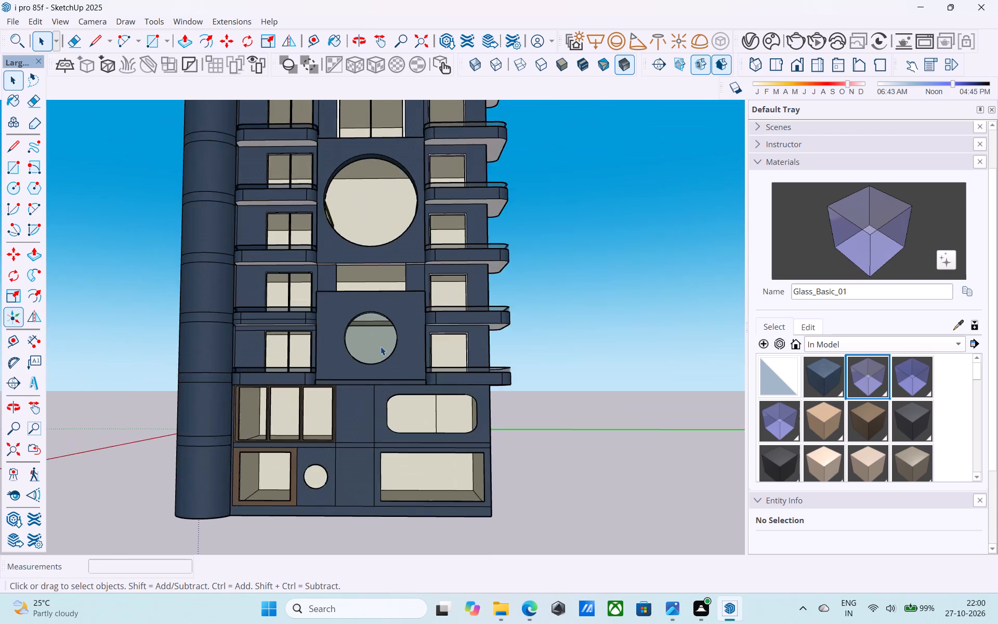
scroll(380, 346, up, 10)
scroll(379, 337, down, 3)
shift+middle_drag(379, 337, 368, 477)
scroll(363, 438, down, 5)
shift+middle_click(363, 439)
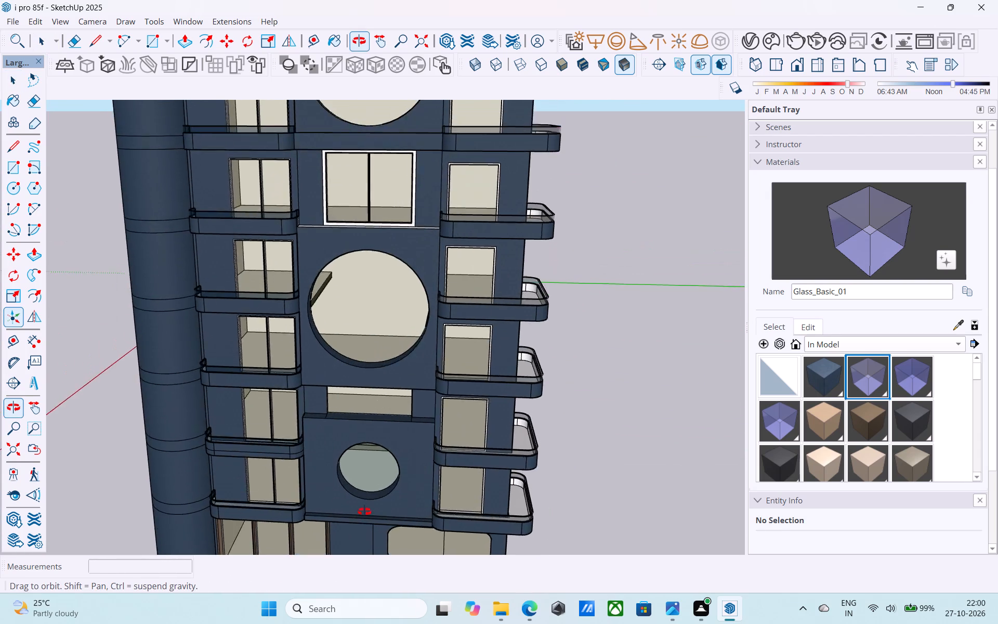
scroll(362, 438, up, 1)
scroll(361, 399, down, 8)
shift+middle_drag(360, 393, 377, 458)
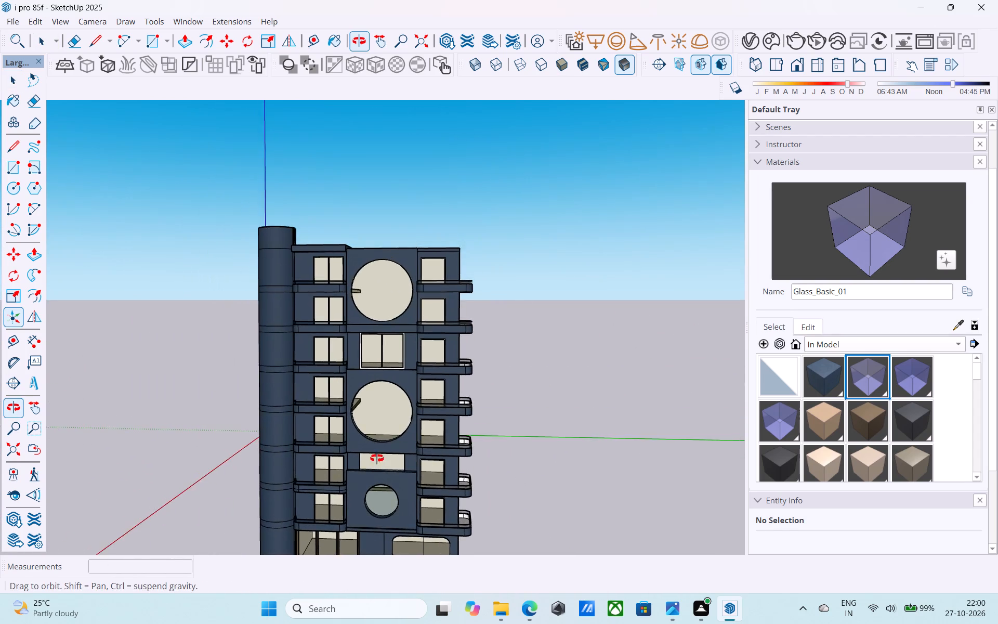
shift+middle_drag(377, 458, 371, 452)
scroll(360, 407, up, 4)
scroll(371, 389, down, 3)
shift+middle_drag(371, 389, 367, 445)
scroll(371, 421, up, 3)
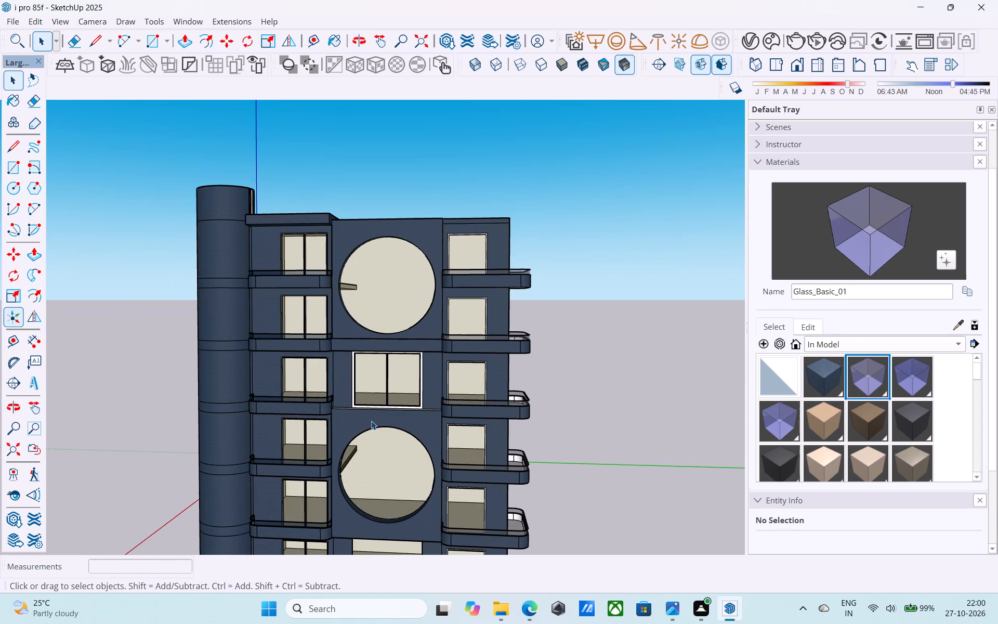
middle_drag(372, 414, 364, 451)
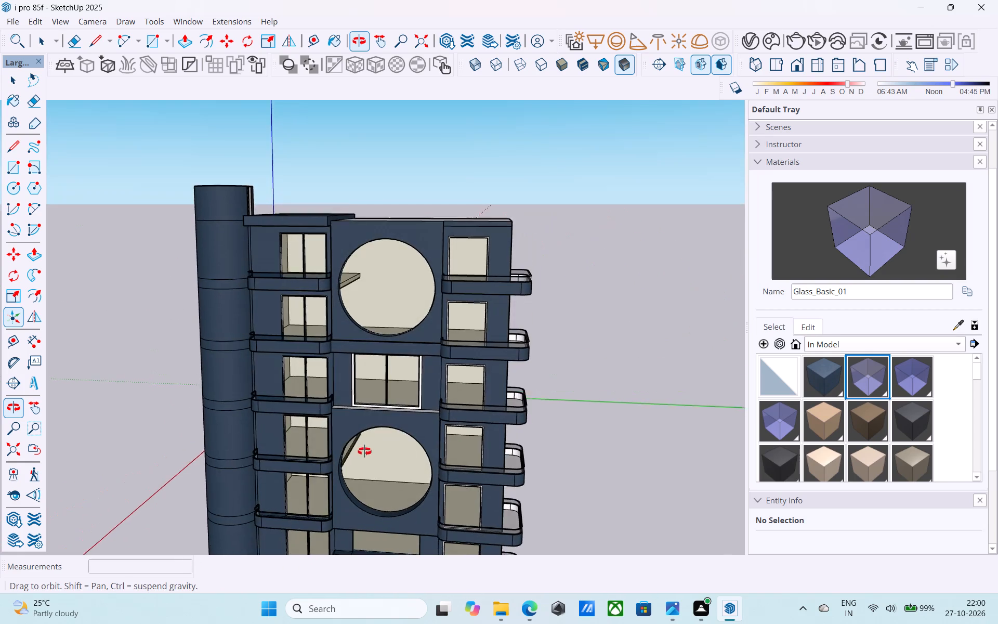
middle_drag(364, 451, 364, 450)
scroll(374, 425, down, 8)
Render the whole tower with V-Ray from an angled front view and inspect the rendered glass.
middle_drag(382, 414, 279, 203)
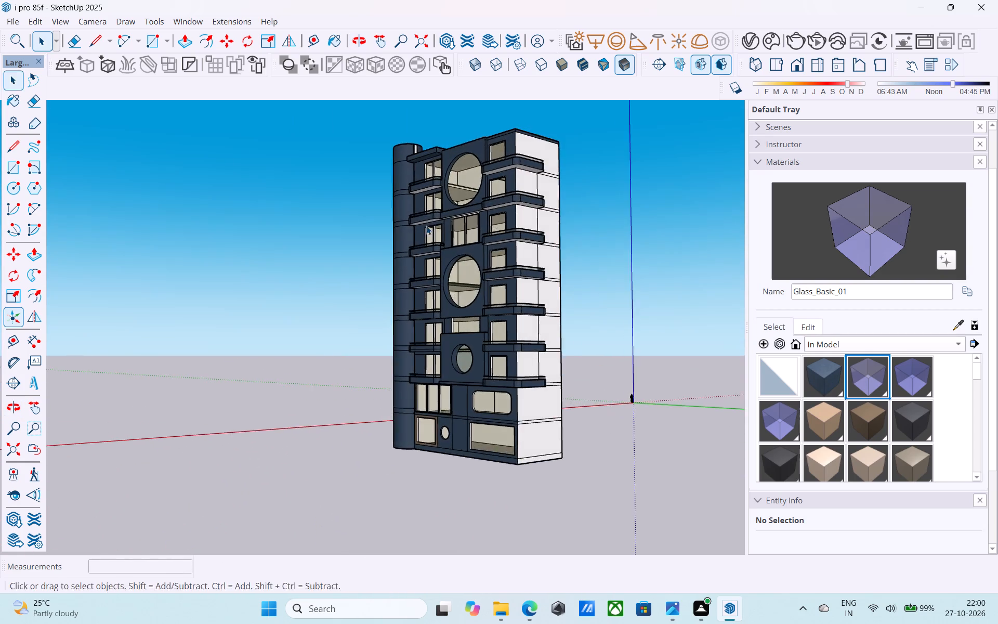
middle_drag(426, 239, 735, 398)
middle_drag(422, 393, 520, 376)
shift+middle_drag(583, 313, 561, 346)
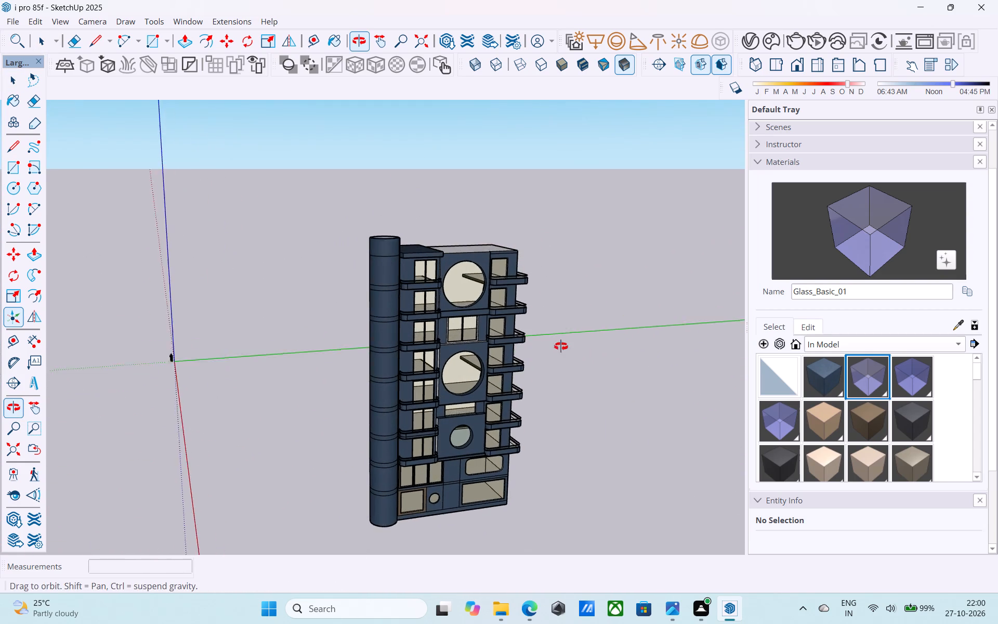
shift+middle_drag(561, 346, 568, 337)
middle_drag(609, 291, 640, 268)
click(791, 41)
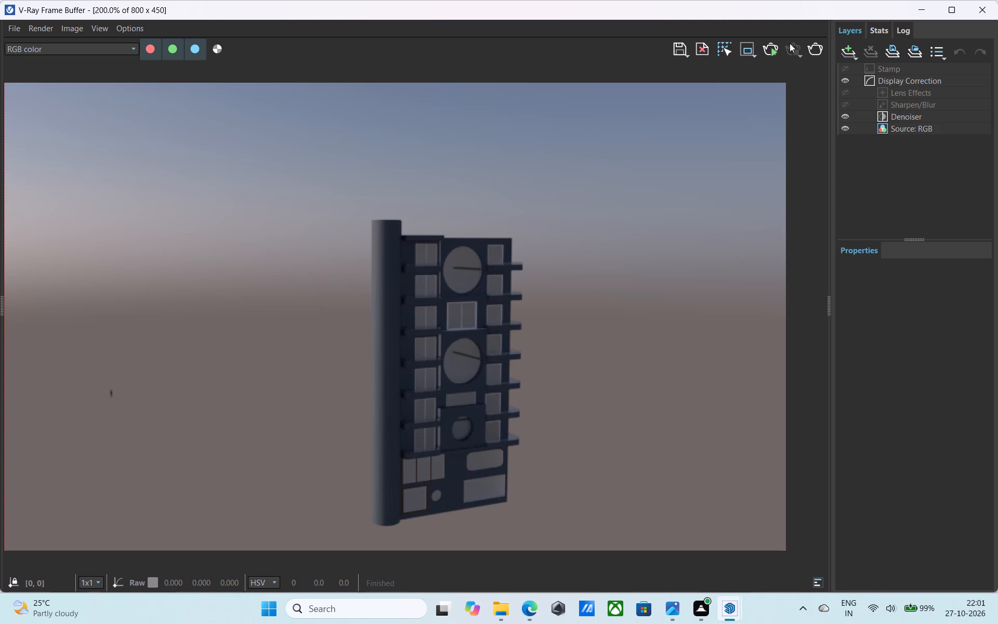
scroll(780, 43, up, 1)
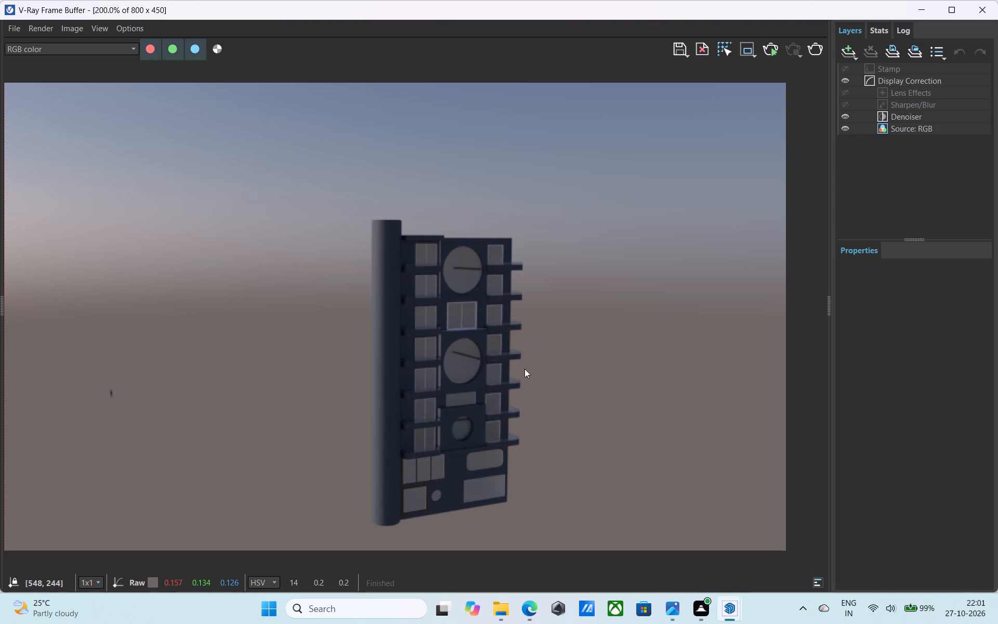
scroll(462, 430, up, 1)
scroll(462, 425, down, 1)
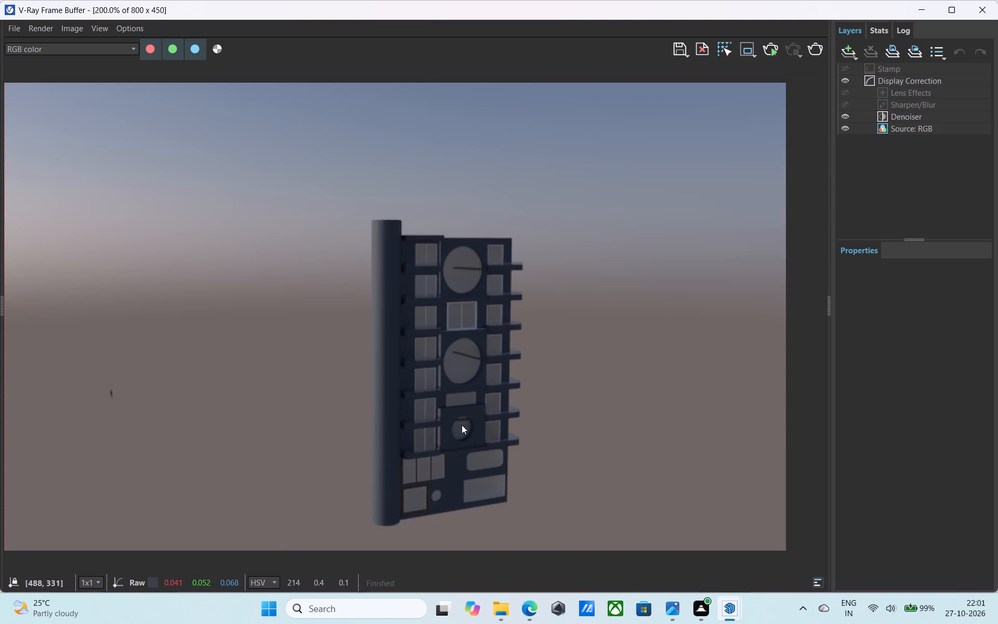
click(983, 9)
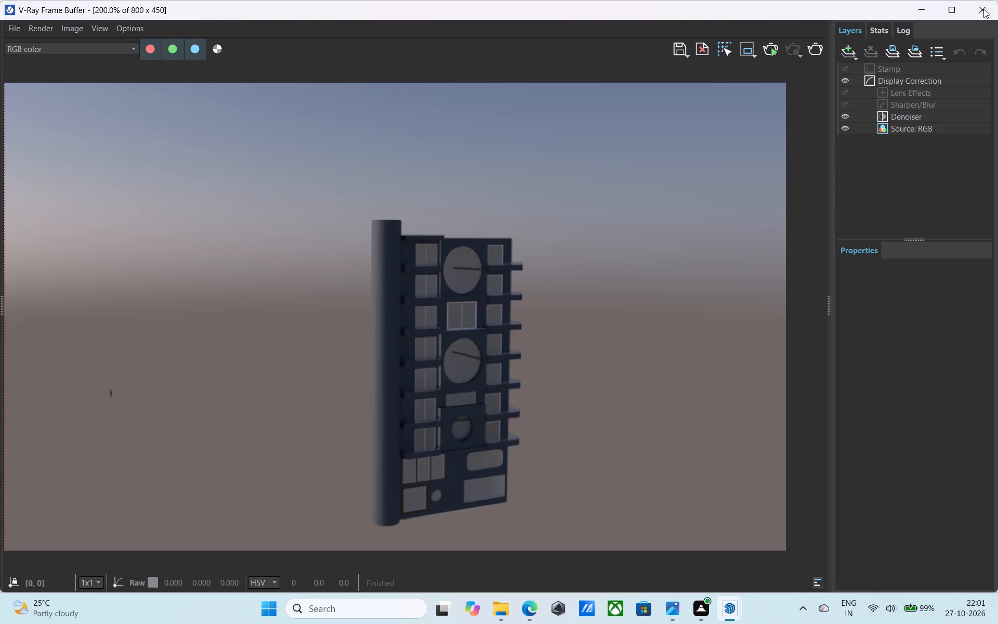
Frame the tower's front and white side wall together, and set the sun to mid-morning in June.
scroll(612, 284, down, 2)
middle_drag(605, 287, 334, 288)
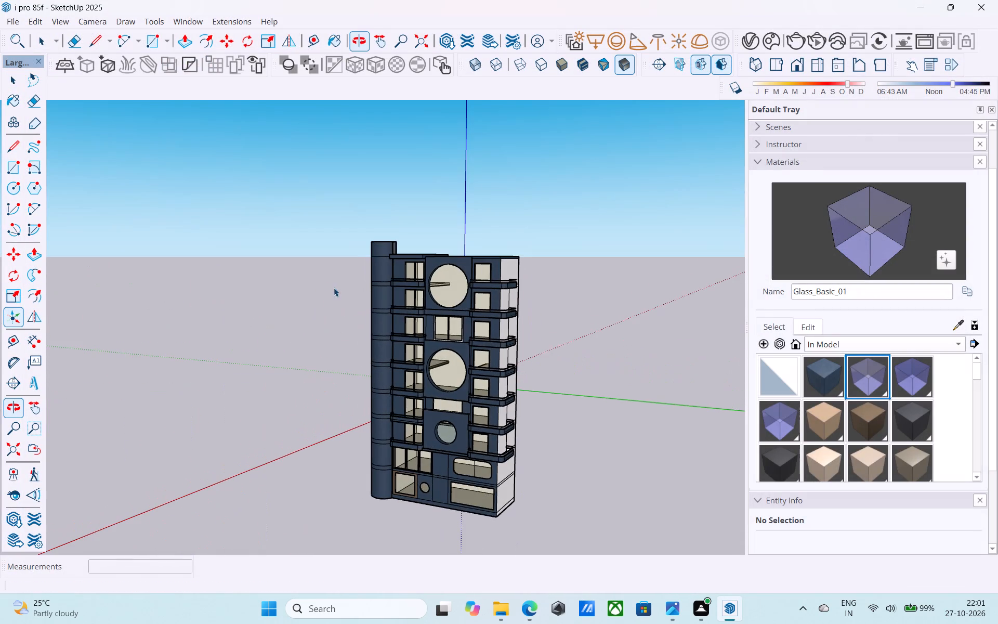
scroll(384, 311, down, 1)
middle_drag(381, 288, 382, 267)
click(917, 84)
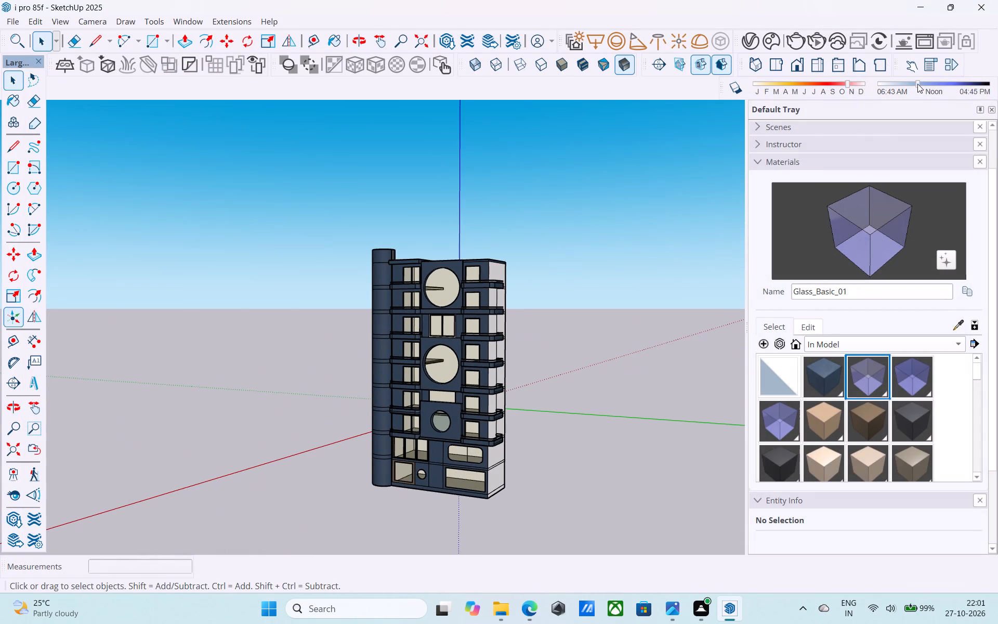
click(812, 81)
click(805, 83)
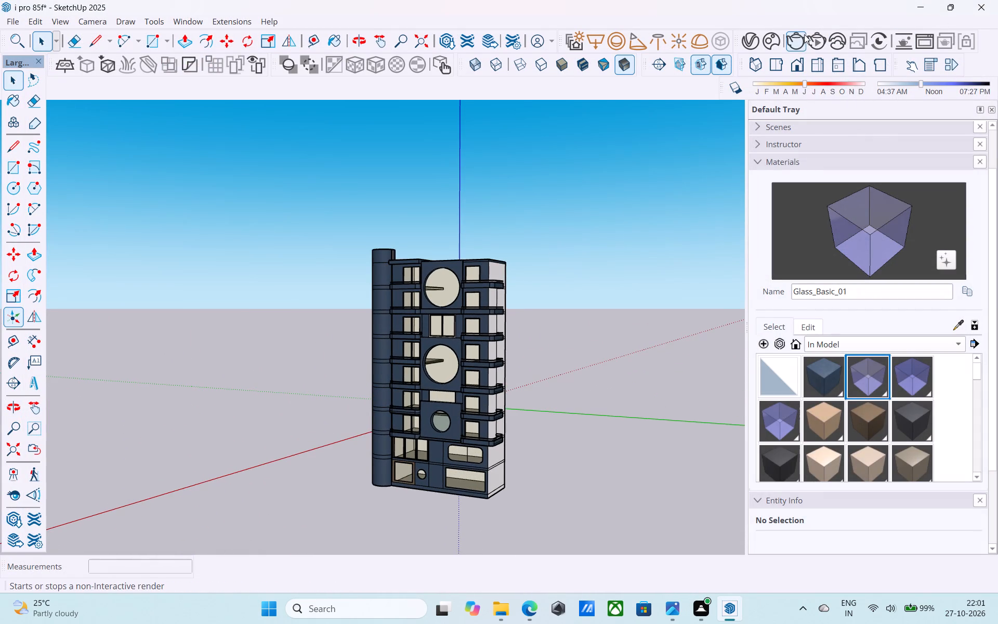
Render the tower with V-Ray under the new sun setting and inspect its panes and balconies up close.
click(803, 33)
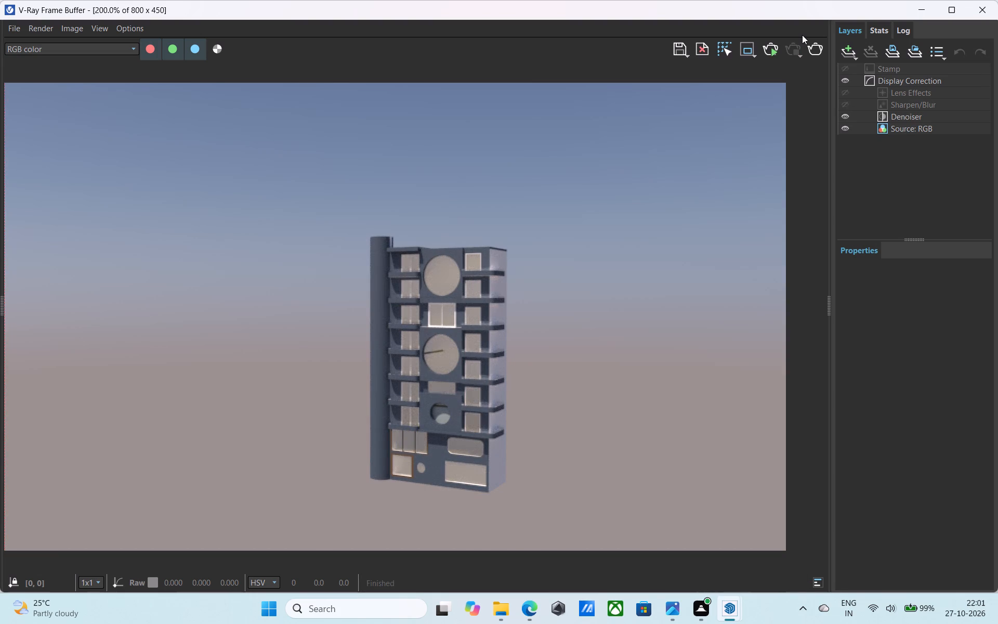
scroll(802, 35, up, 4)
scroll(745, 58, down, 1)
scroll(456, 357, up, 1)
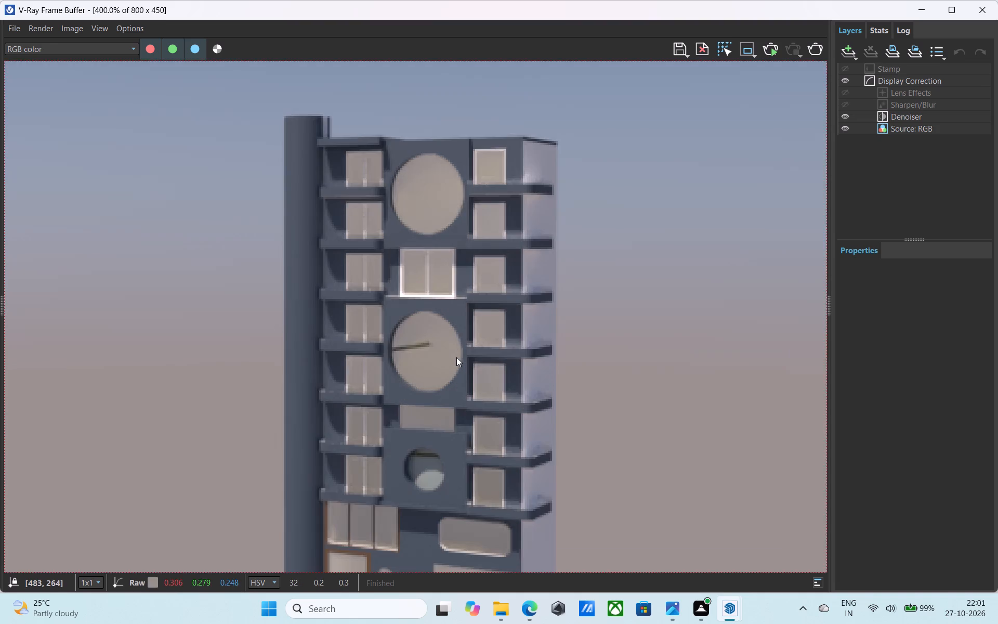
scroll(456, 357, down, 1)
middle_drag(454, 356, 457, 248)
scroll(469, 424, up, 2)
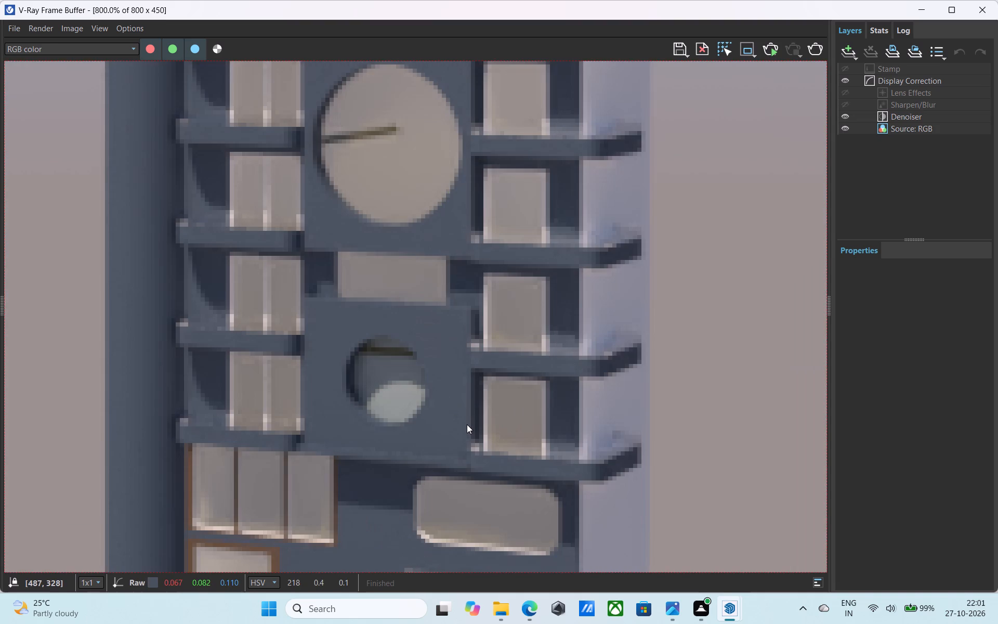
scroll(466, 427, down, 2)
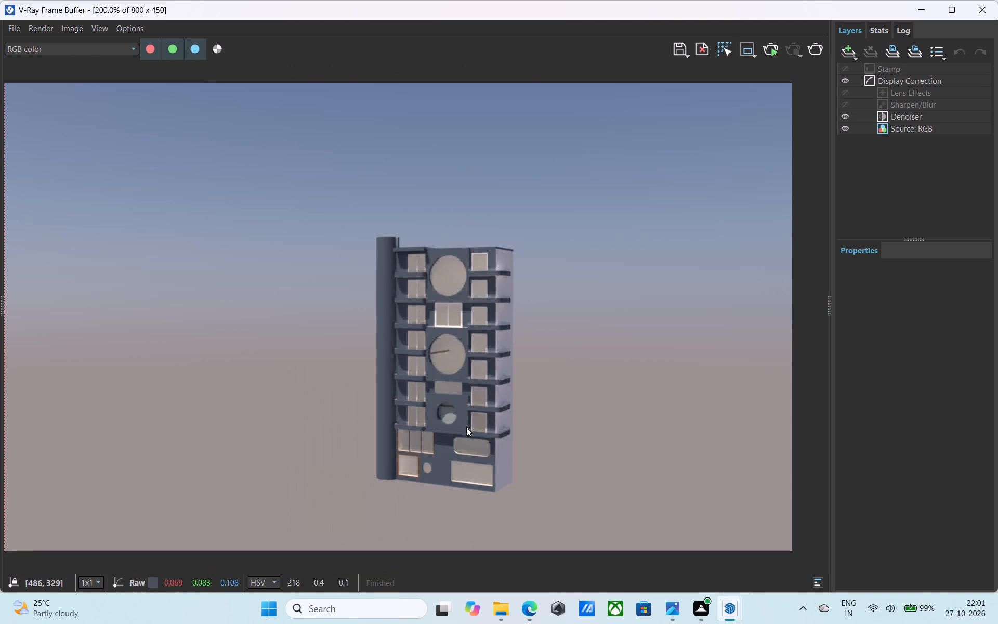
scroll(466, 427, up, 1)
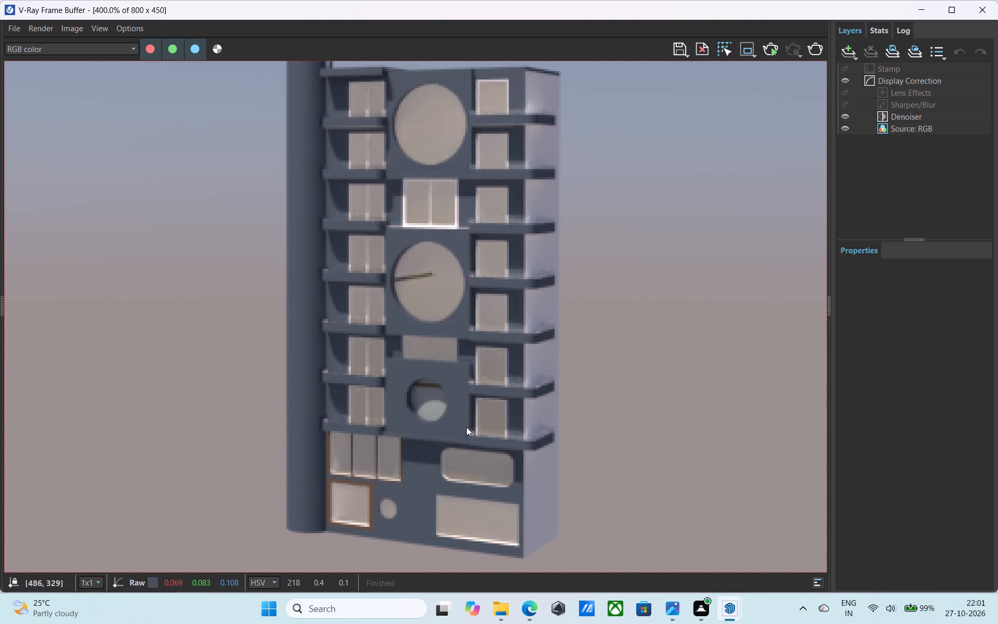
scroll(466, 427, down, 1)
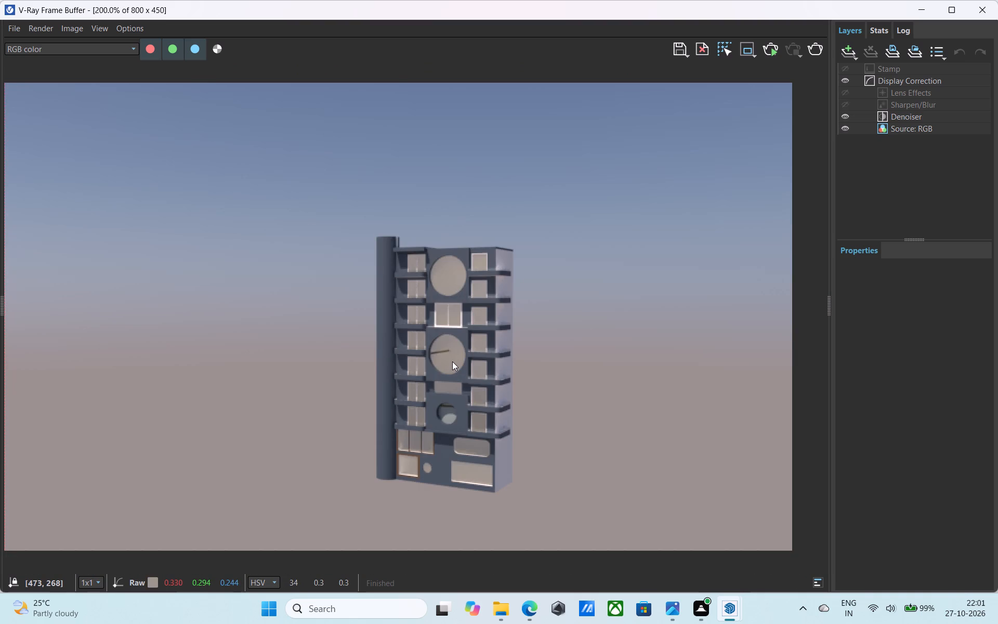
scroll(452, 361, up, 1)
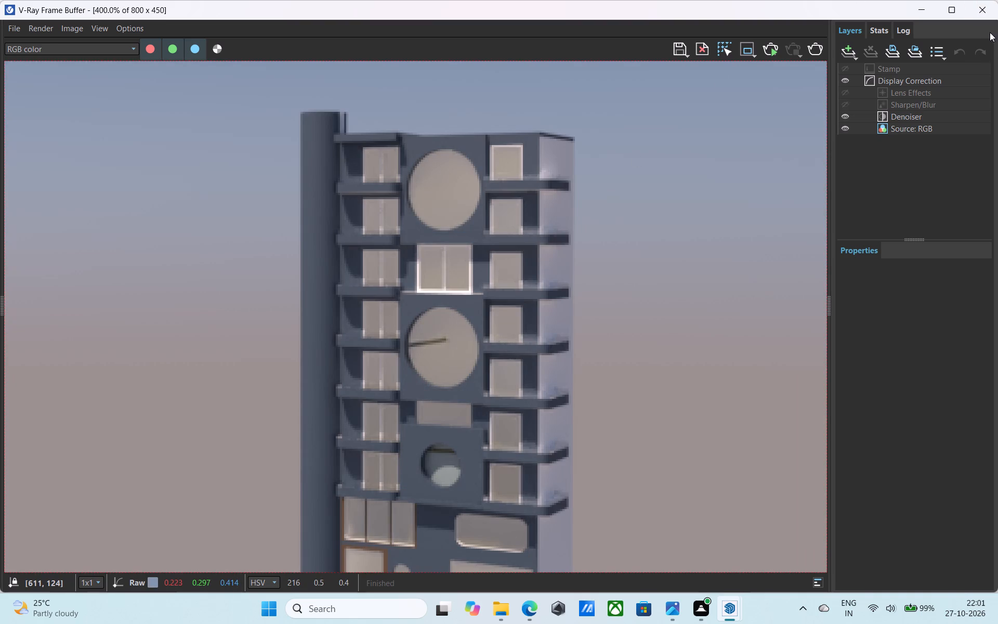
click(981, 16)
Paint the white outer frame of the central two-pane window, between the two large circular openings, with Carpet_04_1K.
scroll(444, 304, down, 3)
middle_drag(435, 324, 570, 327)
scroll(444, 465, up, 1)
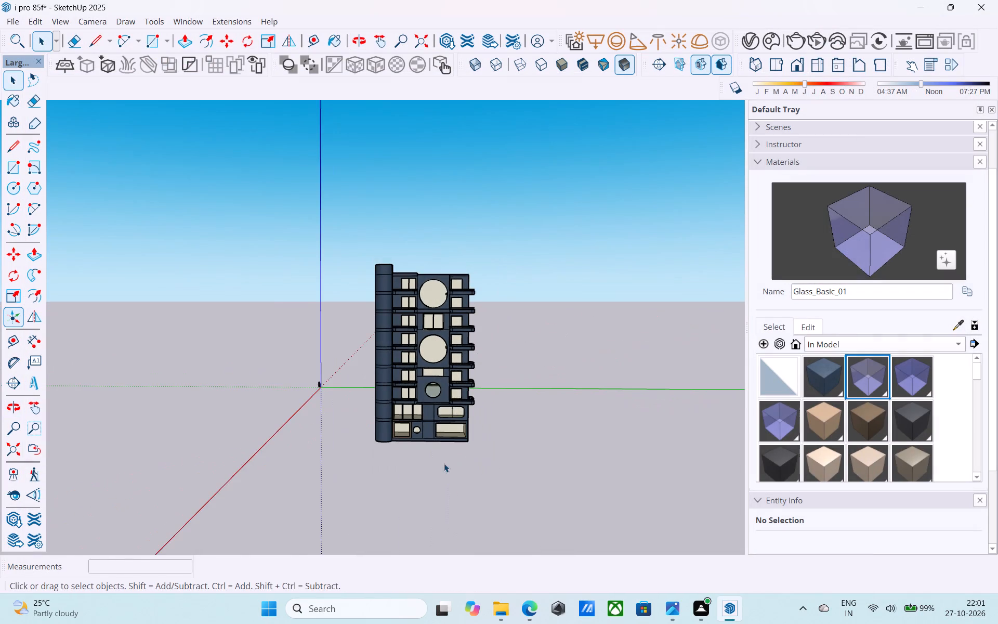
scroll(444, 463, up, 3)
middle_drag(453, 438, 432, 395)
scroll(441, 335, up, 7)
scroll(413, 196, up, 3)
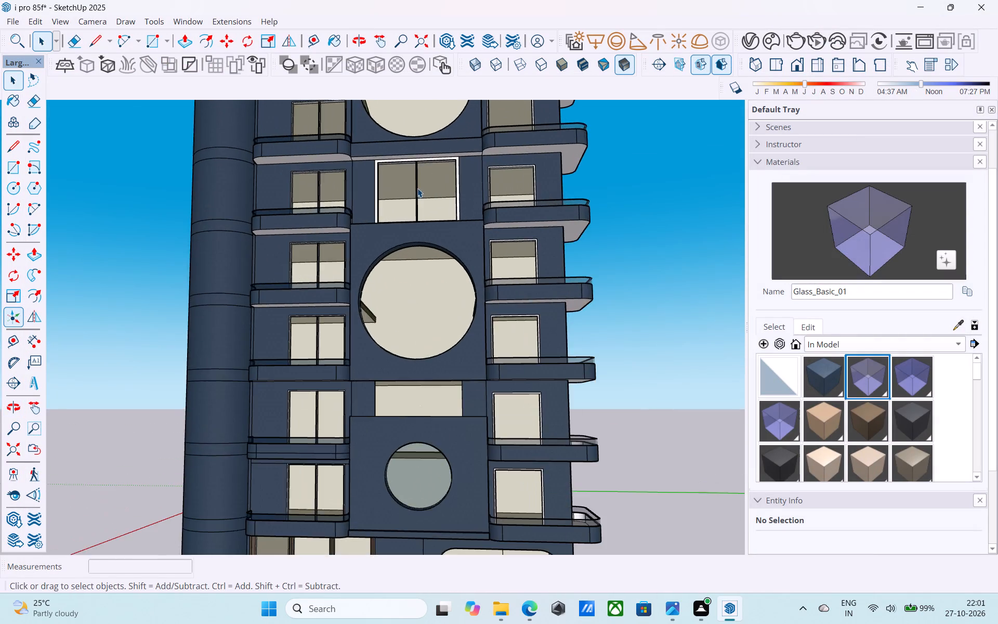
scroll(417, 188, up, 11)
middle_drag(425, 189, 414, 286)
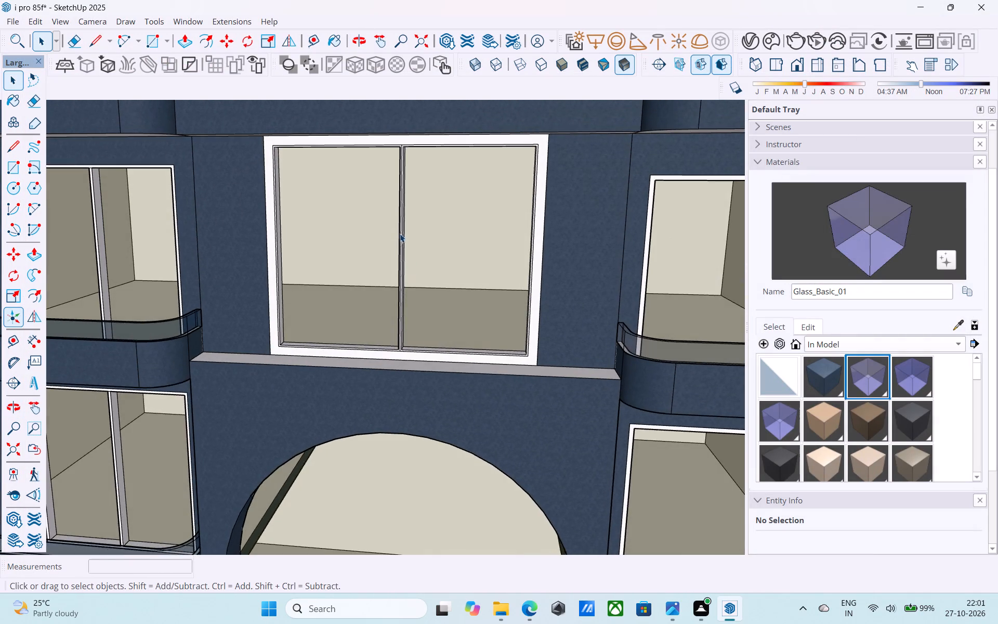
scroll(386, 156, up, 6)
click(420, 126)
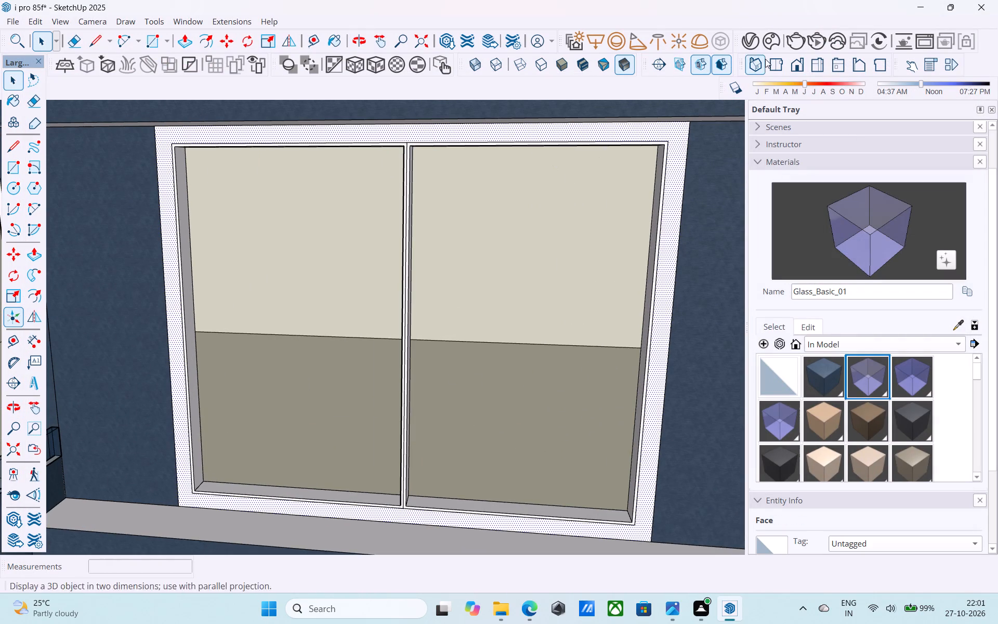
click(828, 364)
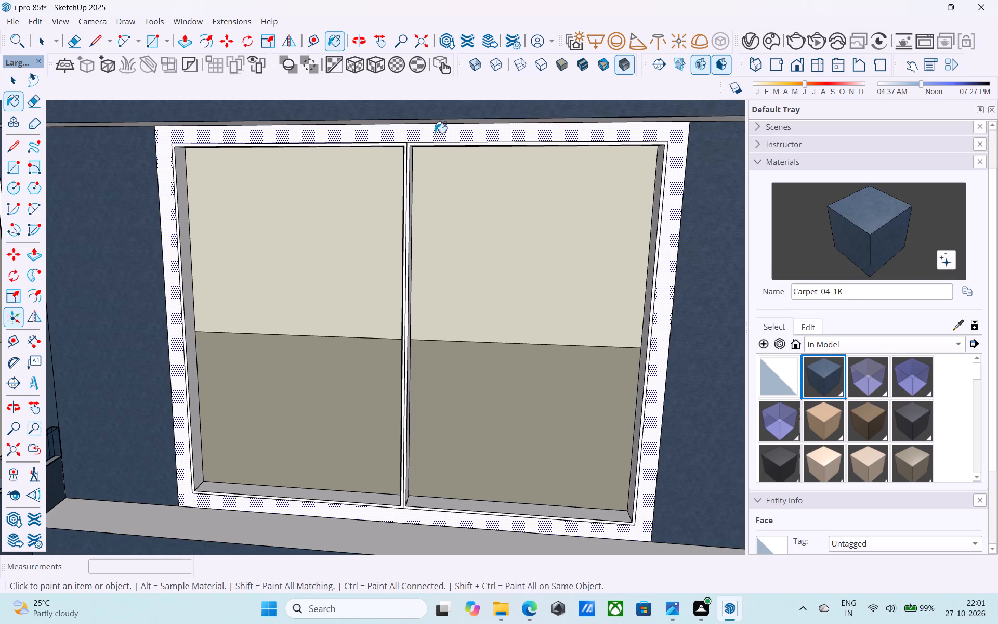
click(435, 133)
Paint the same window's central mullion and thin inner frame faces with Carpet_04_1K.
scroll(388, 160, up, 10)
click(430, 126)
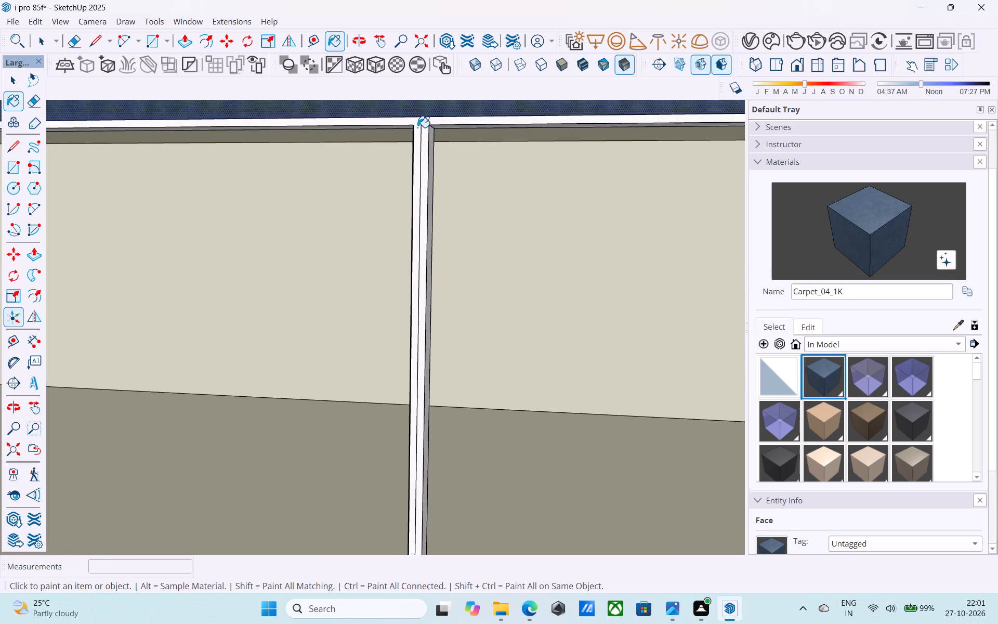
click(417, 127)
click(426, 126)
scroll(401, 142, down, 15)
scroll(388, 155, up, 1)
scroll(388, 155, down, 5)
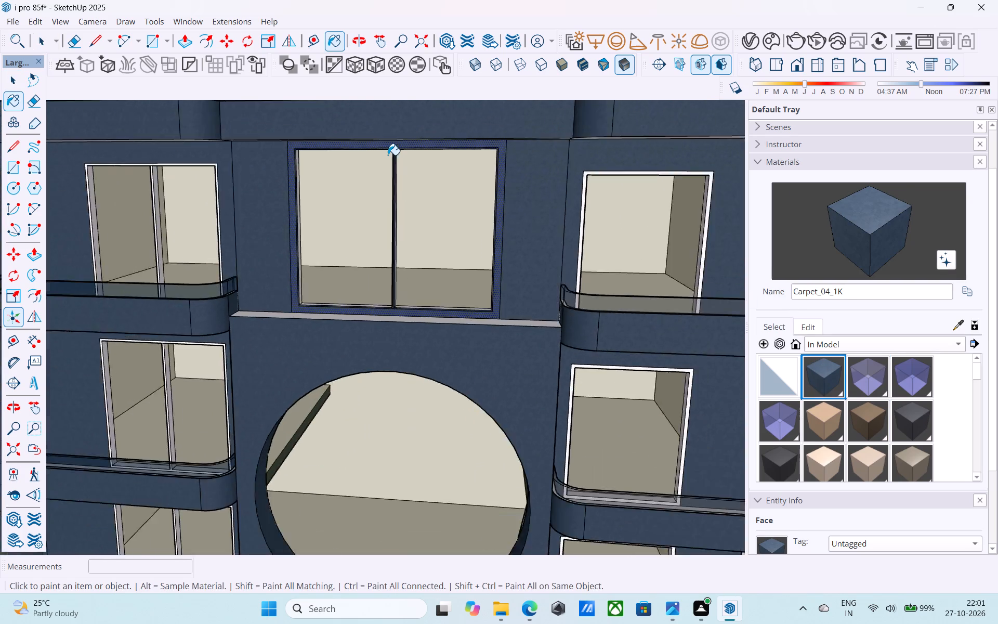
Offset the outline of the white flat roof above the upper circular opening inward by 3".
scroll(388, 155, down, 16)
scroll(412, 200, down, 4)
scroll(371, 345, down, 2)
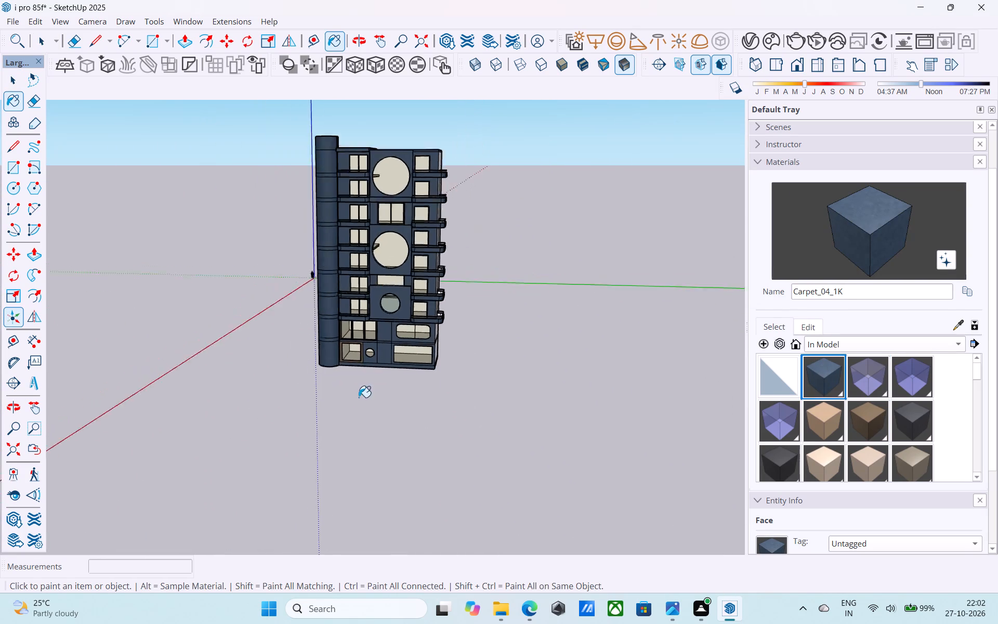
scroll(359, 397, down, 7)
middle_drag(357, 390, 402, 288)
scroll(389, 228, up, 6)
middle_drag(387, 227, 384, 249)
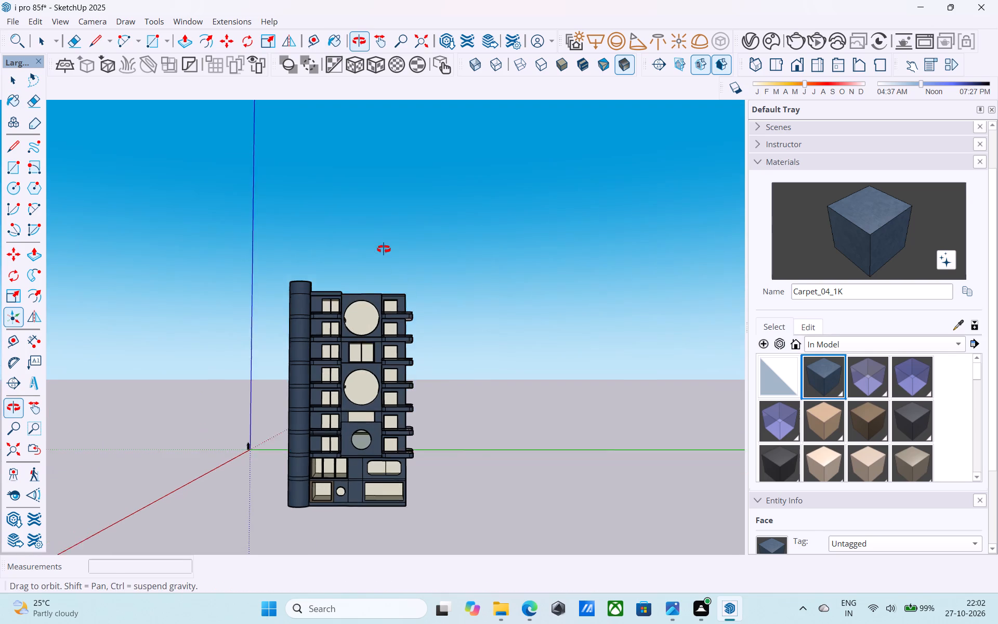
middle_drag(384, 249, 349, 426)
key(space)
scroll(393, 293, up, 11)
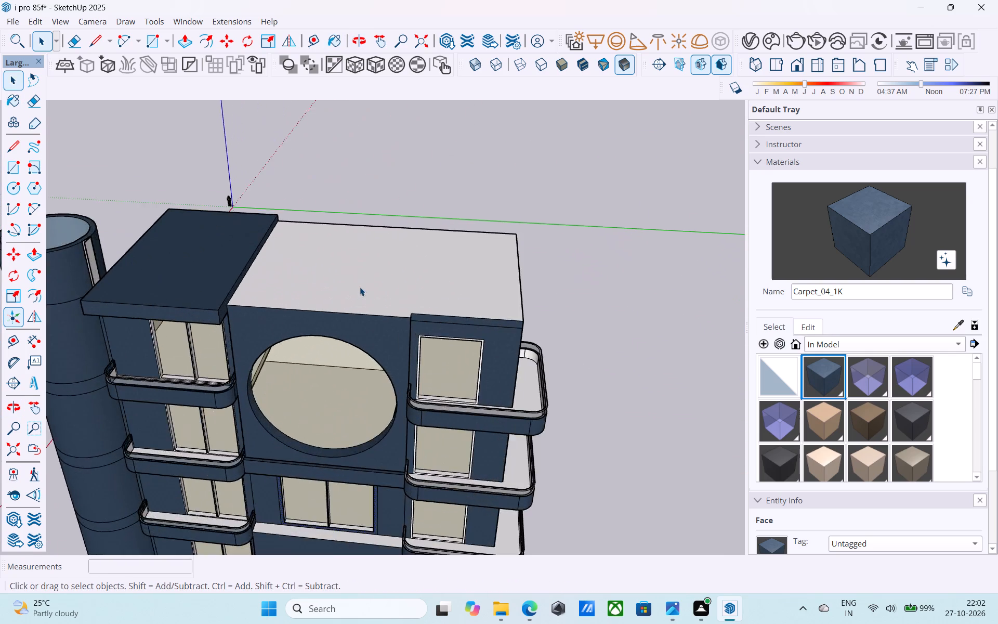
scroll(360, 287, up, 6)
middle_drag(383, 272, 243, 326)
click(358, 300)
scroll(359, 299, up, 2)
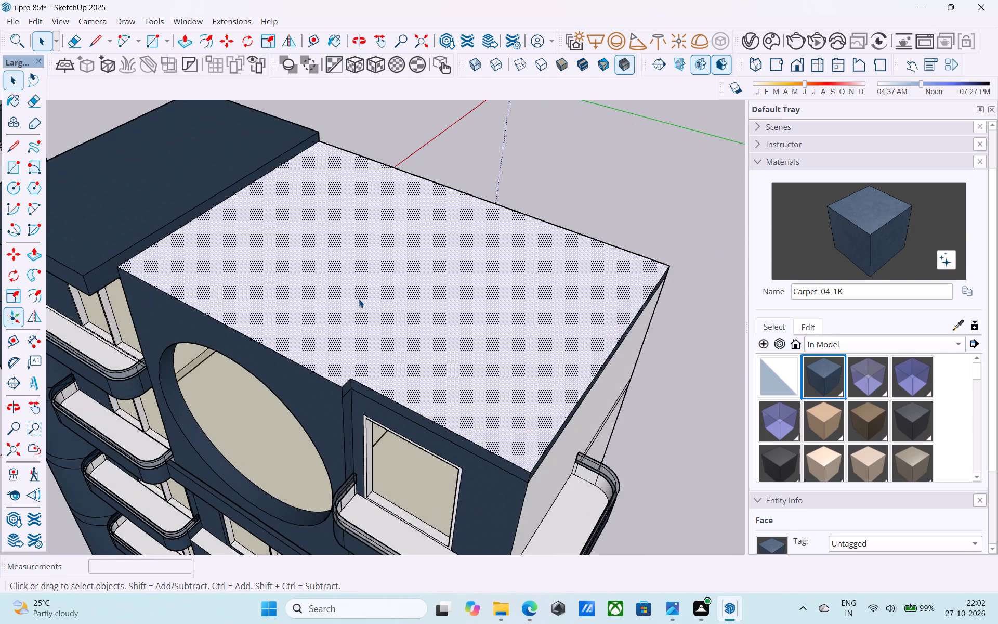
key(f)
click(359, 299)
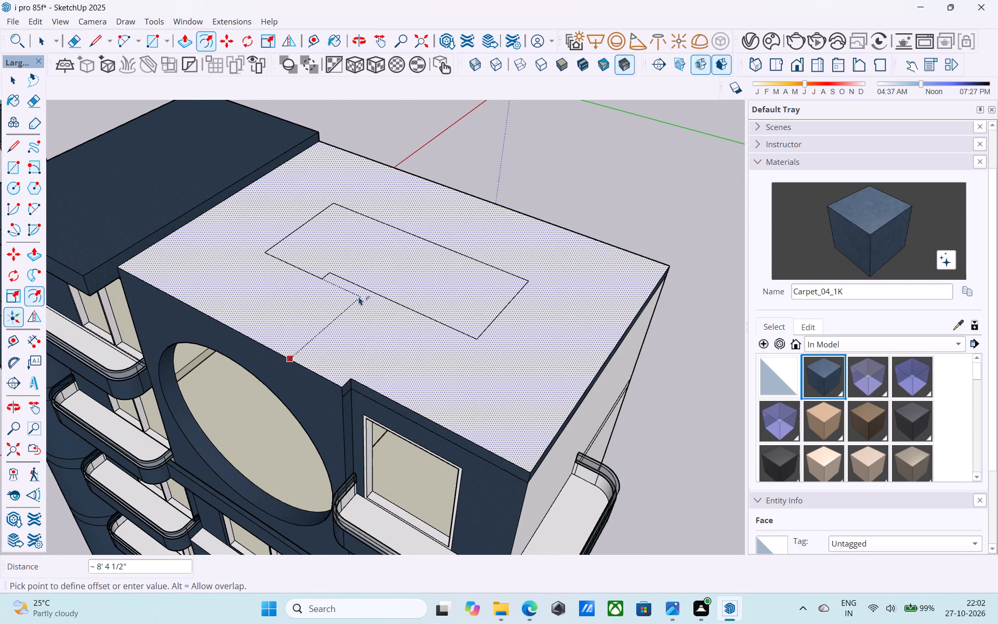
key(6)
key(BackSpace)
text(3")
key(Return)
key(space)
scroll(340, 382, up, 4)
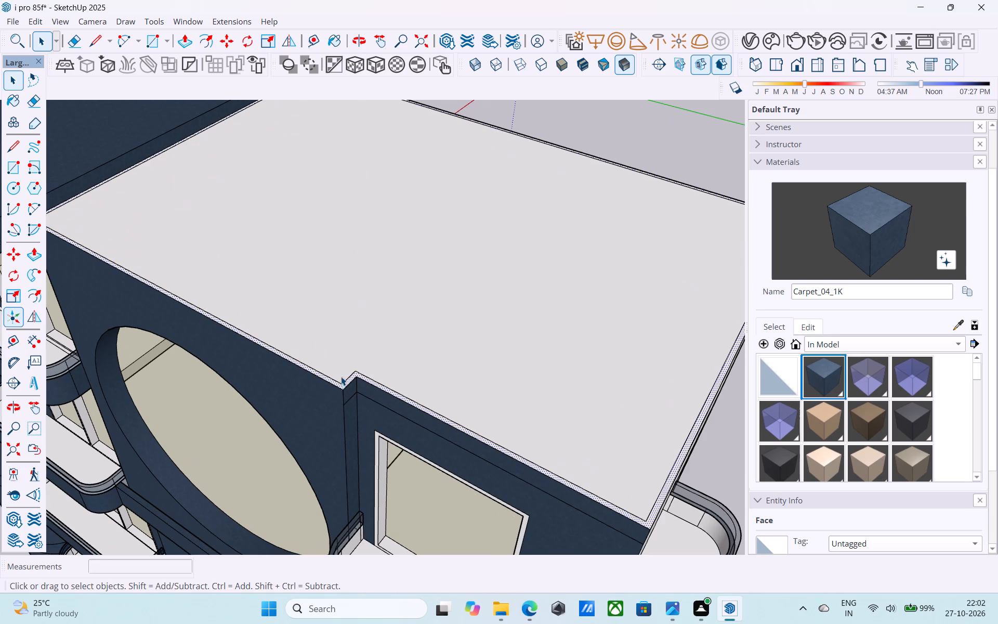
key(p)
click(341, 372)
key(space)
Turn the narrow rim face around the white roof's edge into a group.
scroll(344, 359, down, 2)
middle_drag(344, 359, 300, 354)
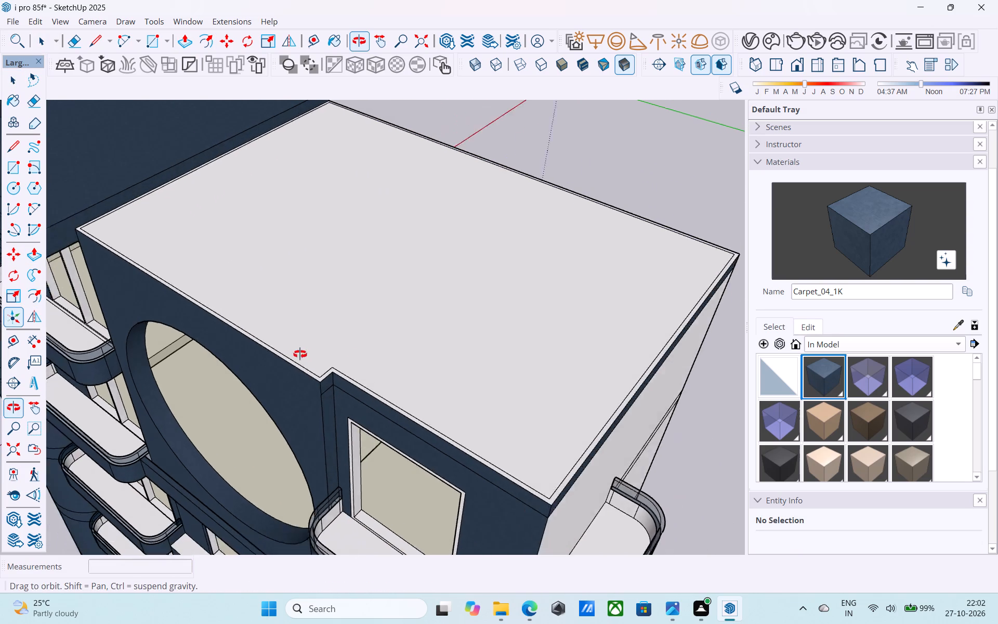
middle_drag(300, 354, 276, 356)
scroll(274, 357, up, 7)
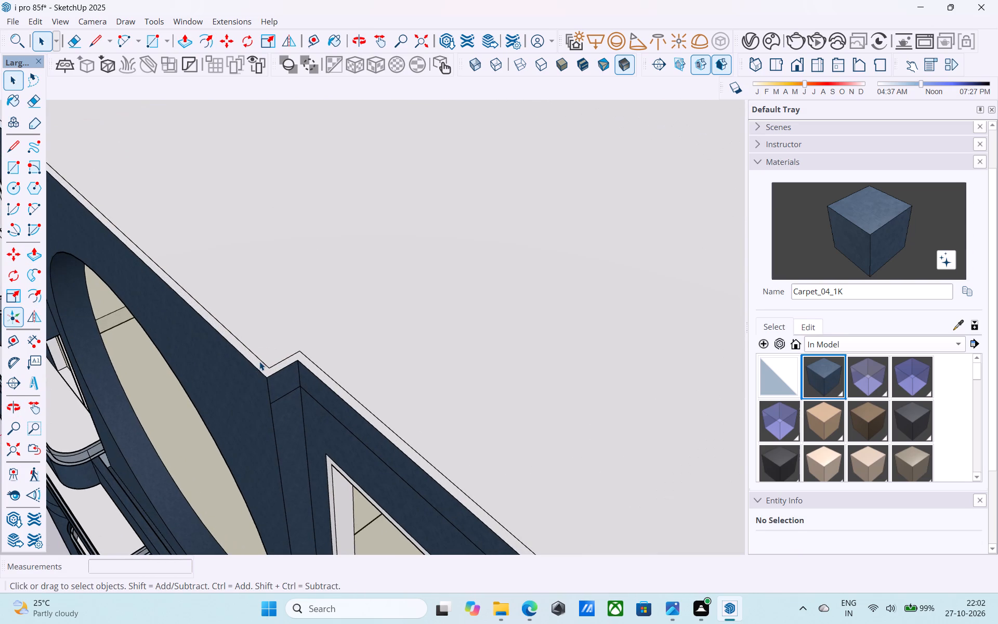
click(259, 361)
scroll(259, 361, up, 7)
click(259, 365)
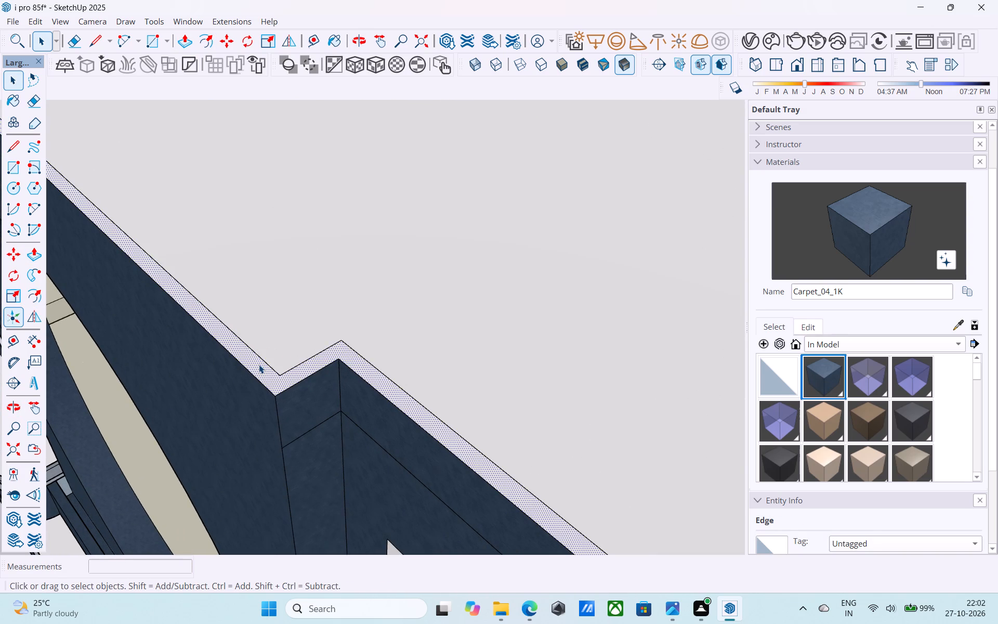
right_click(259, 365)
click(296, 160)
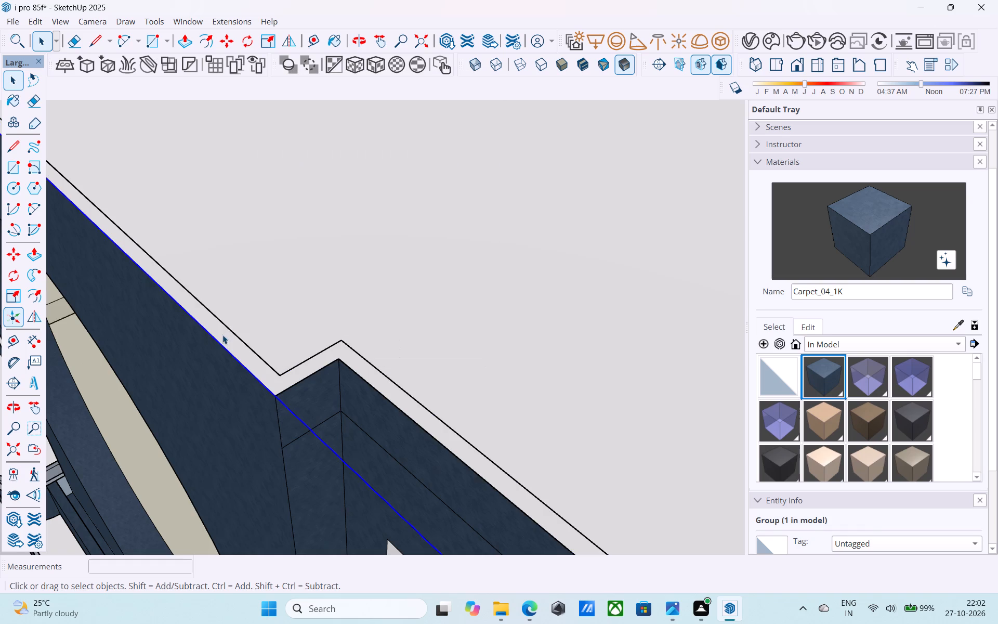
Extrude the rim inside its group upward 2' to form a parapet around the roof, and close the group.
double_click(222, 335)
click(222, 335)
key(p)
click(220, 335)
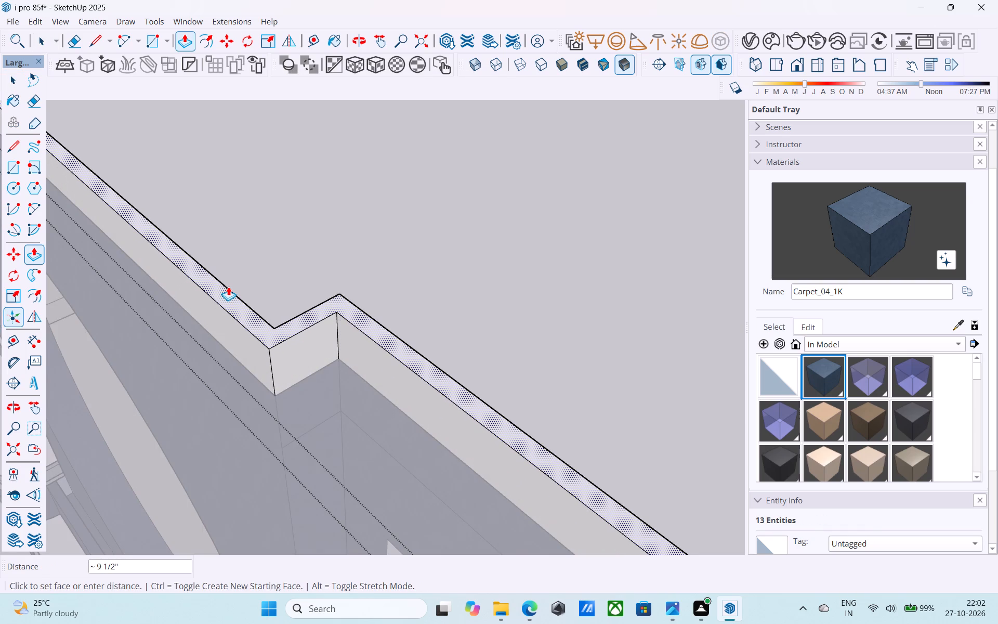
text(1')
key(Return)
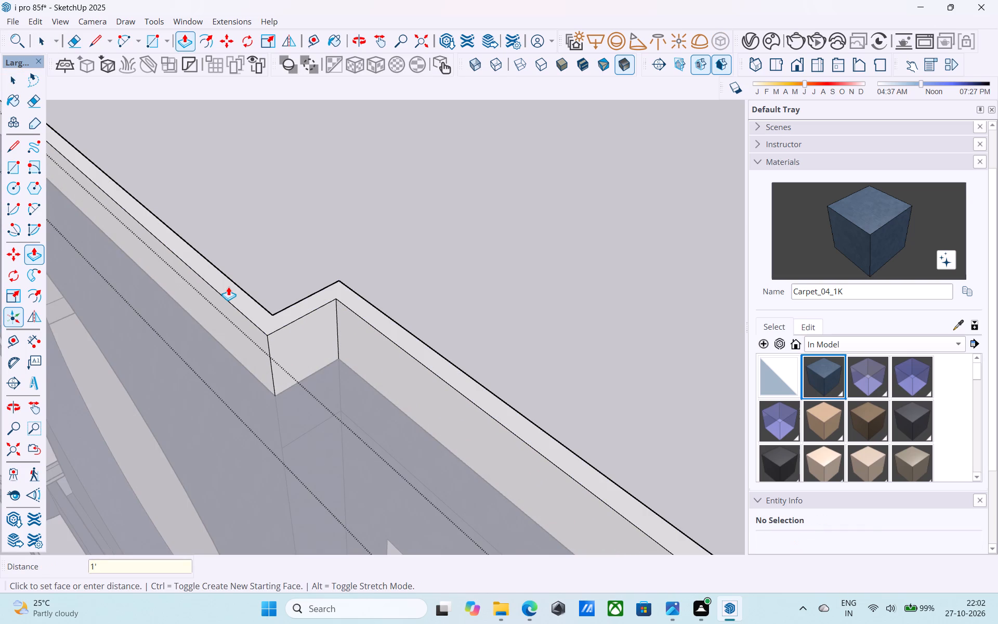
text(2')
key(Return)
key(space)
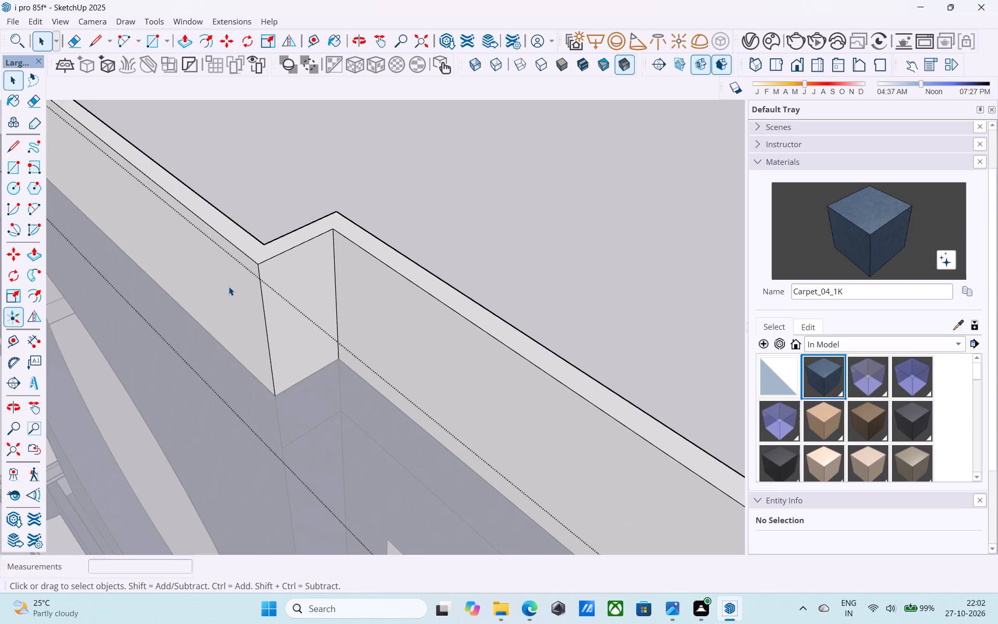
scroll(229, 287, down, 20)
scroll(229, 287, down, 3)
click(550, 254)
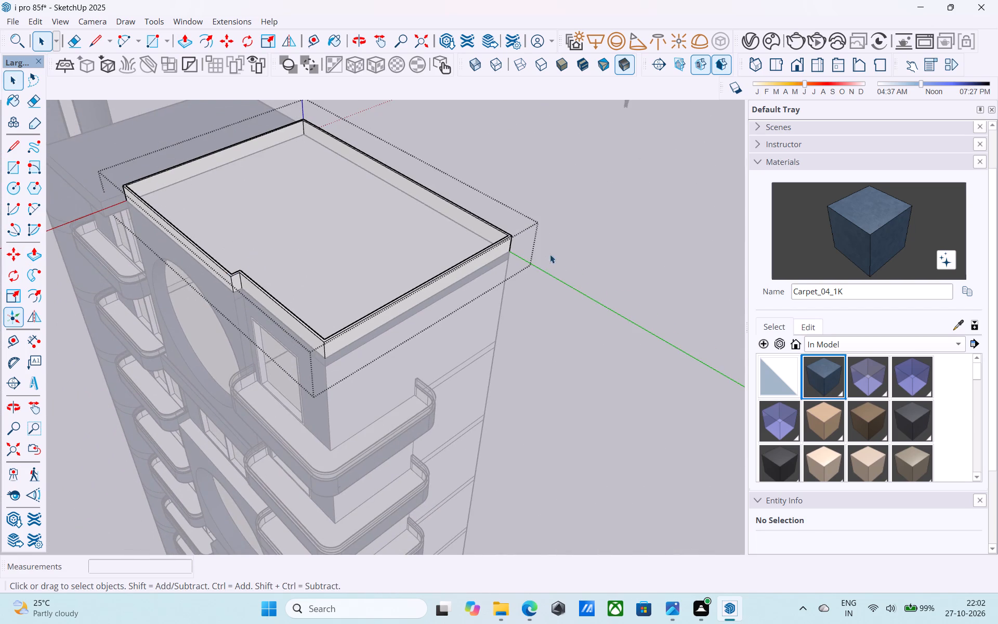
Paint the roof parapet group with Glass_Basic_2.
click(773, 413)
middle_drag(393, 309, 459, 238)
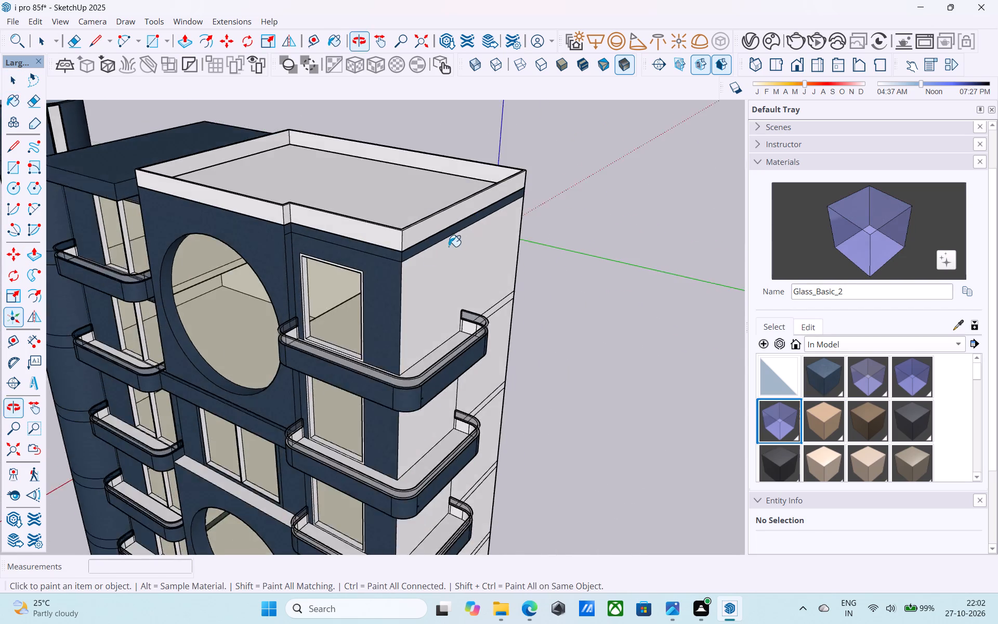
scroll(426, 262, up, 7)
click(409, 208)
Examine the glass parapet on the tower from the front, above and the side.
scroll(411, 214, down, 11)
middle_drag(351, 292, 475, 215)
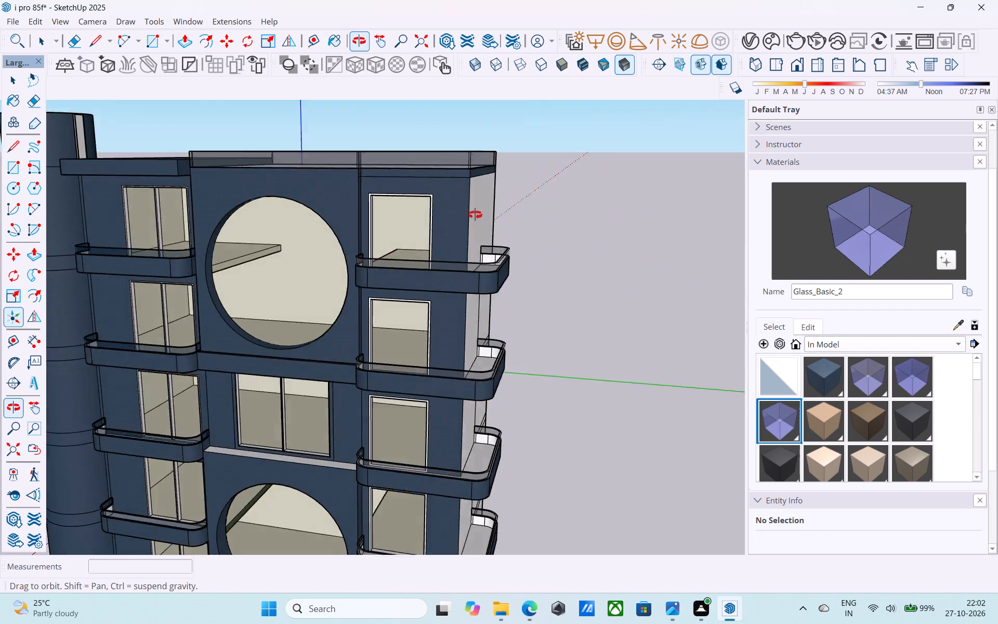
middle_drag(475, 215, 487, 213)
scroll(481, 211, down, 8)
middle_drag(457, 220, 437, 305)
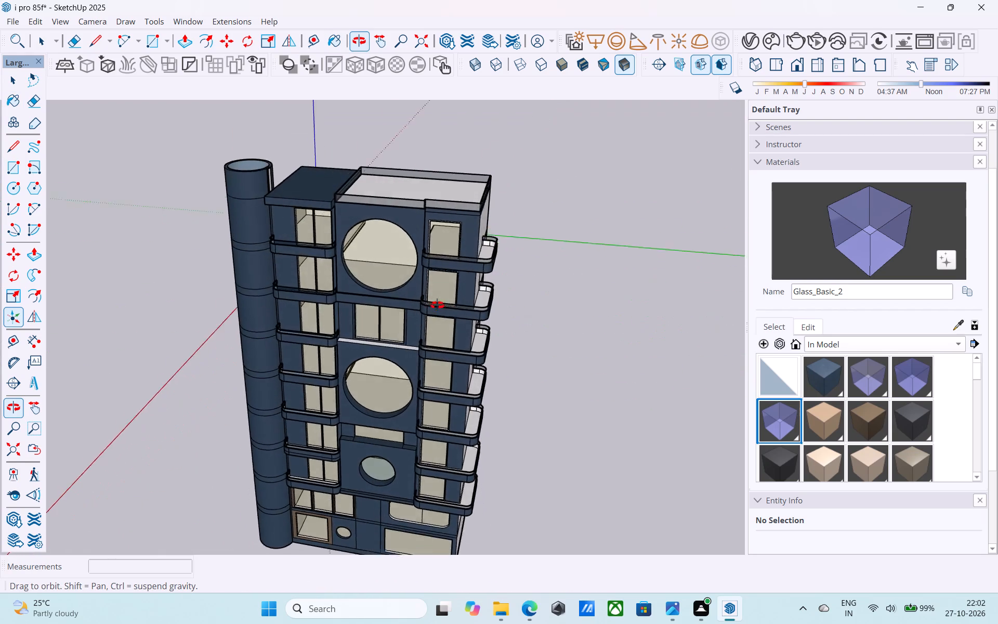
middle_drag(437, 305, 194, 264)
scroll(443, 243, up, 4)
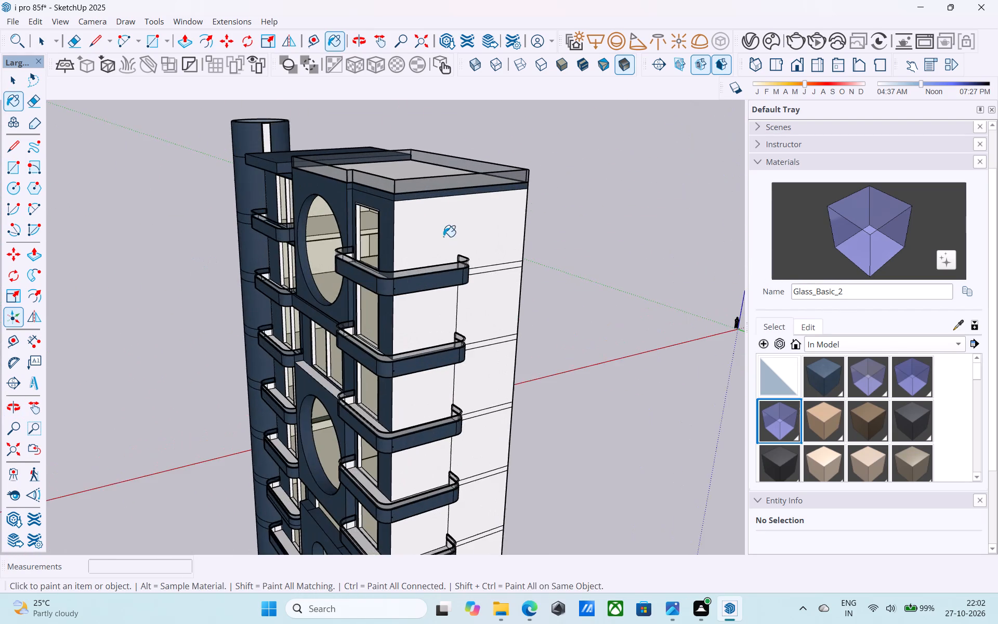
middle_drag(338, 227, 561, 156)
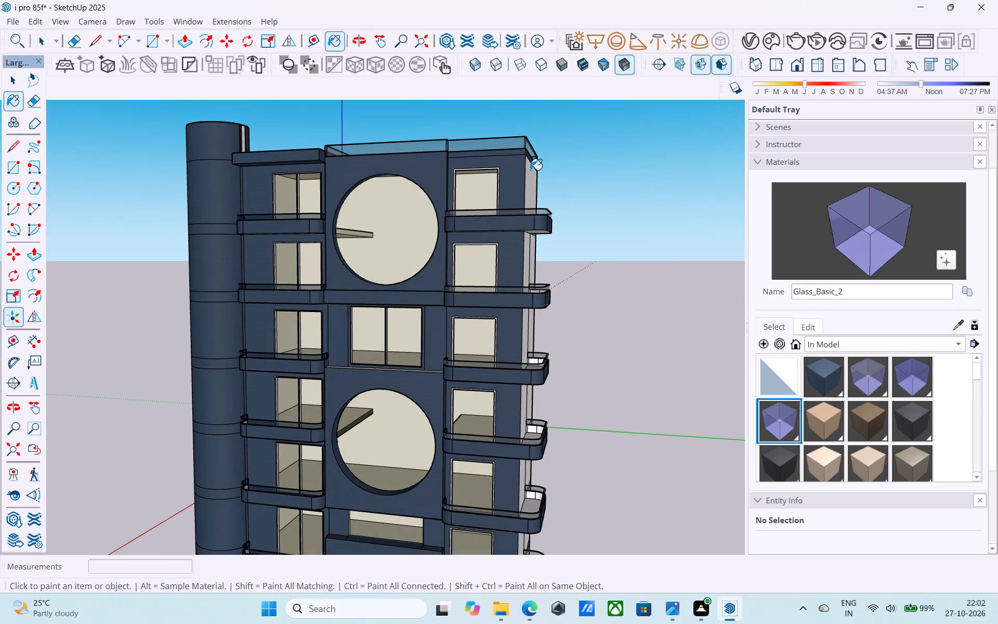
Save the model.
key(ctrl+s)
Examine the upper floors' balcony windows and their white frames from the front and the side.
key(space)
scroll(361, 243, up, 6)
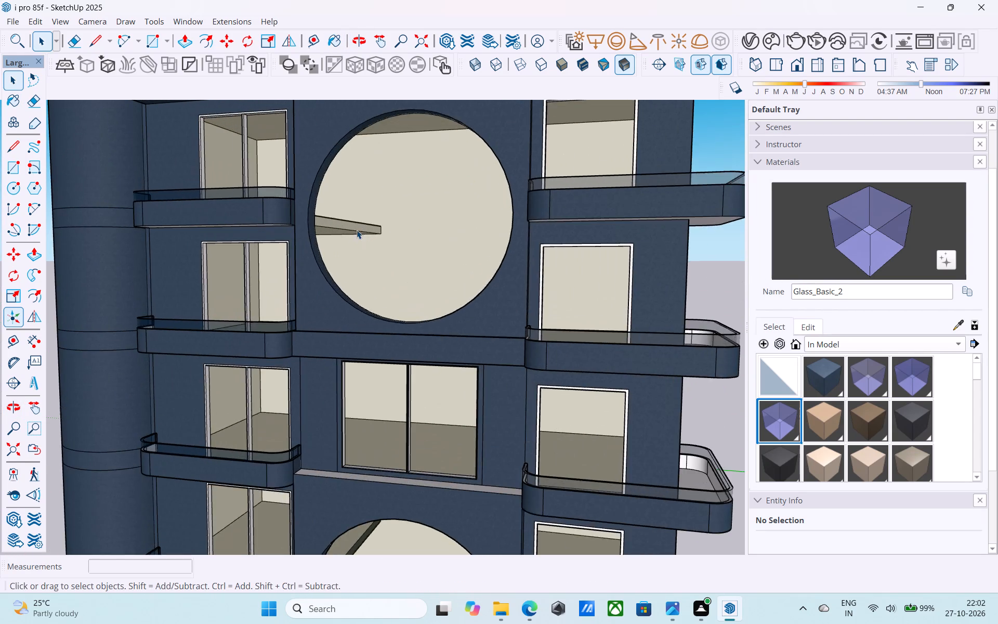
middle_drag(357, 230, 297, 258)
scroll(294, 253, down, 5)
middle_drag(294, 253, 264, 265)
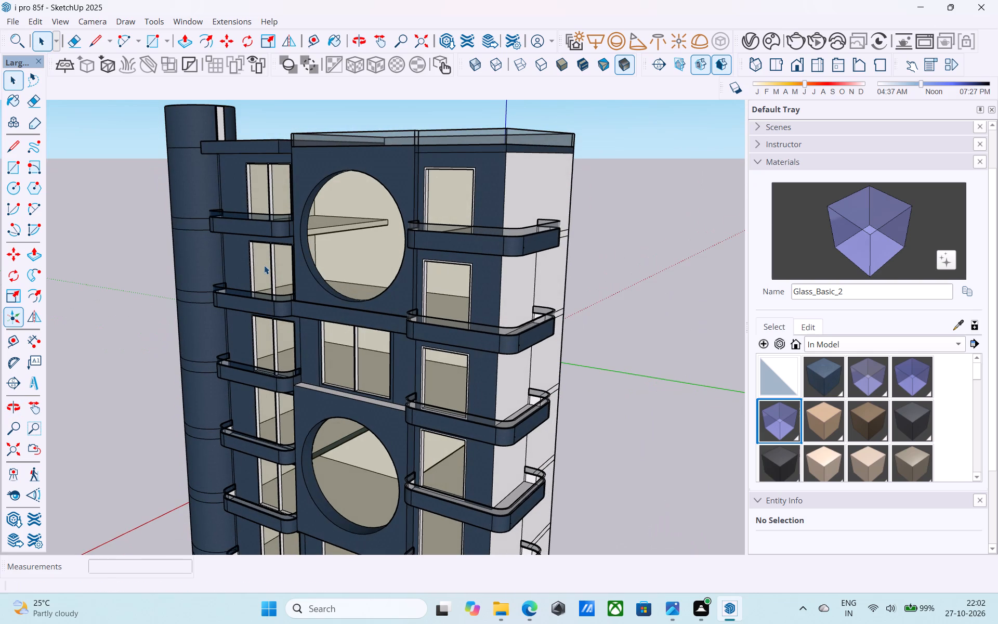
middle_click(264, 269)
scroll(264, 269, up, 1)
scroll(259, 326, up, 1)
scroll(259, 326, down, 1)
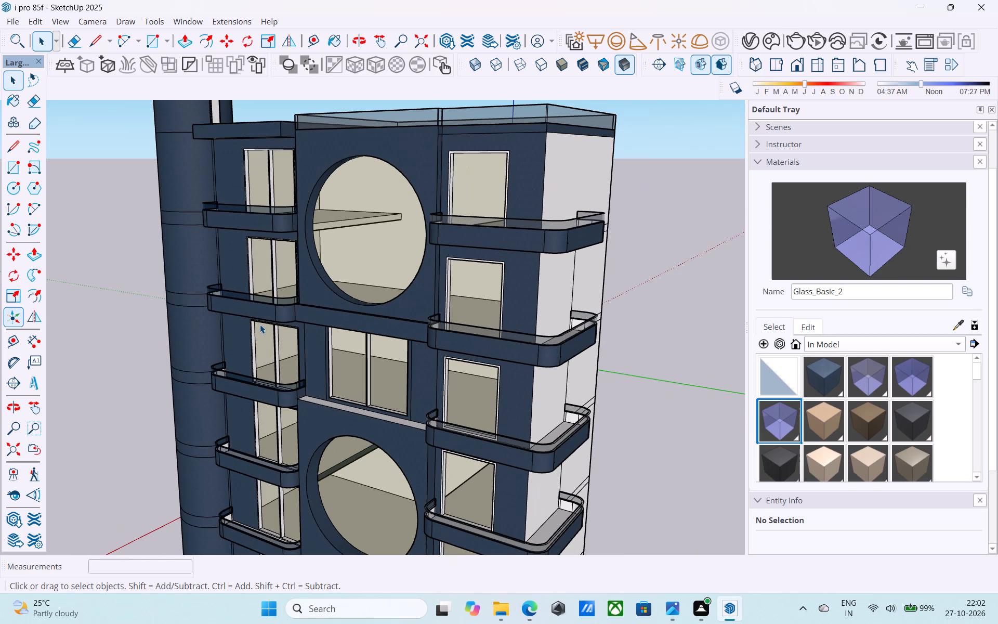
scroll(260, 323, down, 4)
middle_drag(263, 317, 387, 284)
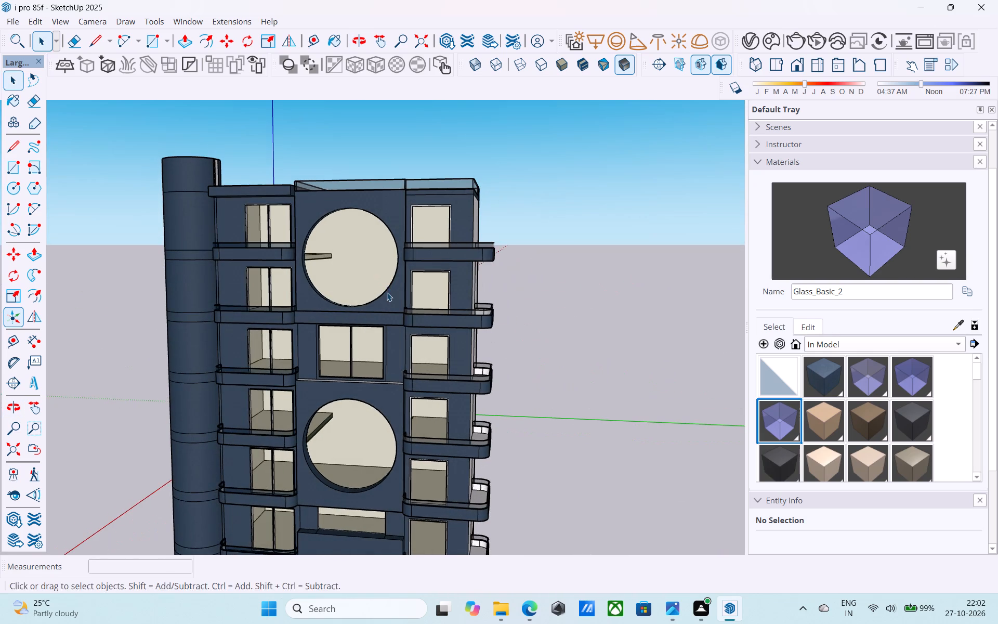
middle_drag(387, 292, 277, 328)
scroll(291, 308, up, 5)
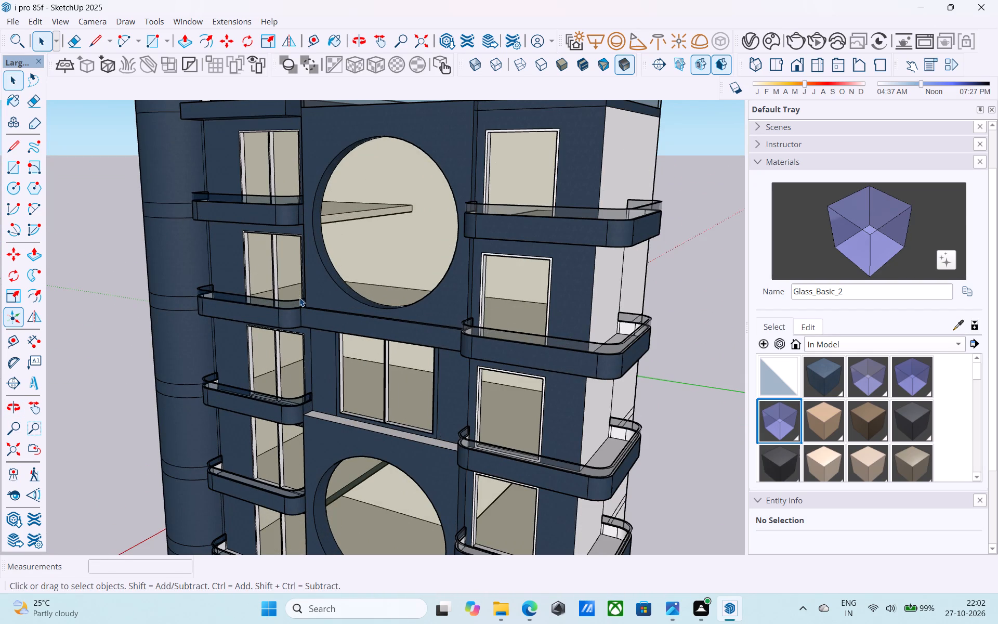
scroll(282, 300, down, 5)
scroll(278, 292, up, 8)
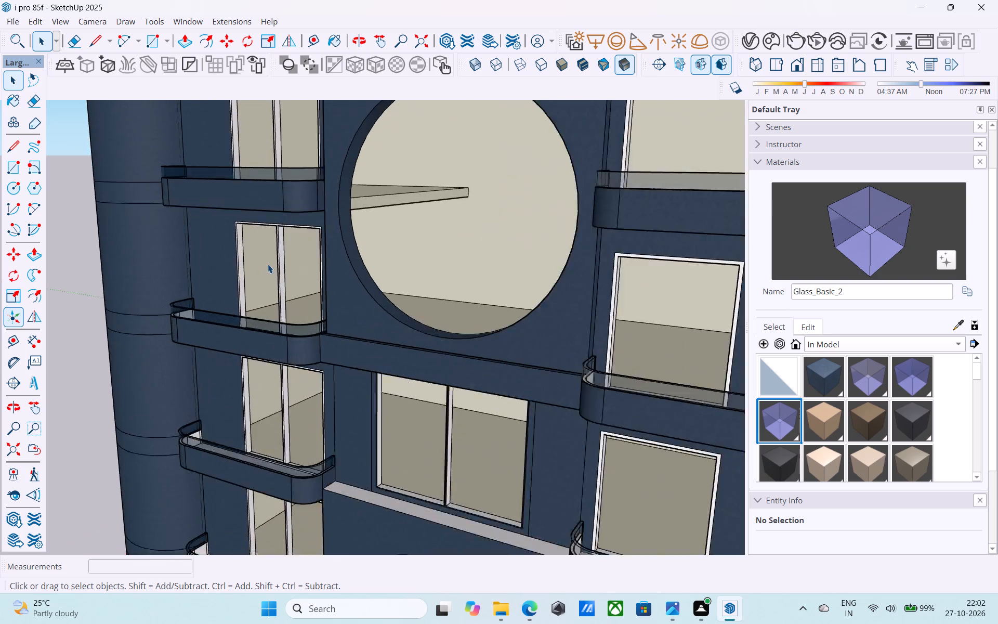
On the second window from the top beside the cylindrical column, paint one mullion side and the matching jamb with ThomThom - Buttons2.
scroll(268, 264, up, 6)
scroll(295, 263, down, 1)
scroll(295, 263, up, 2)
click(294, 260)
scroll(292, 260, up, 6)
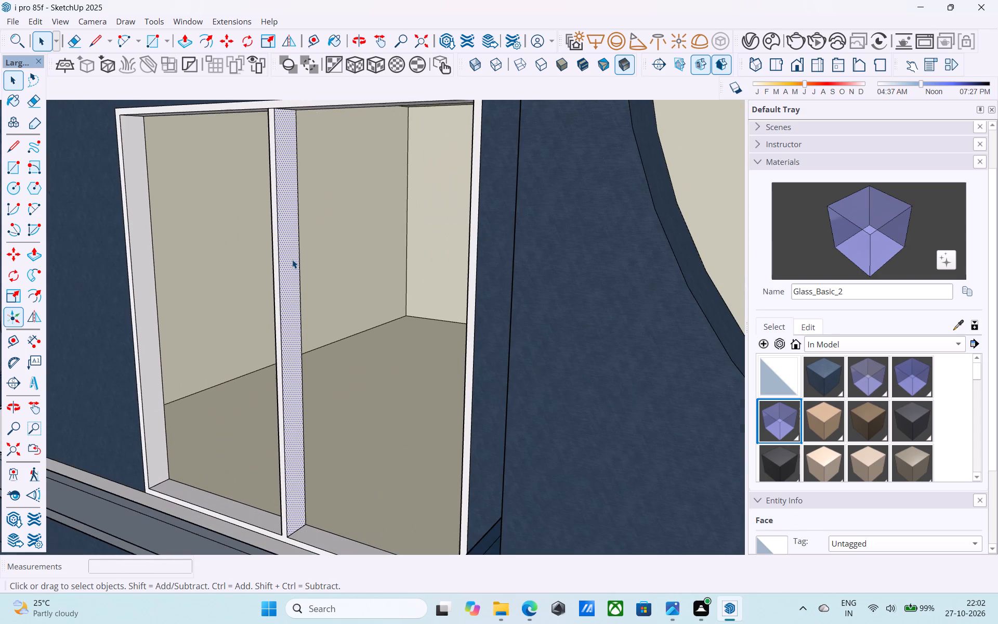
middle_drag(293, 260, 308, 261)
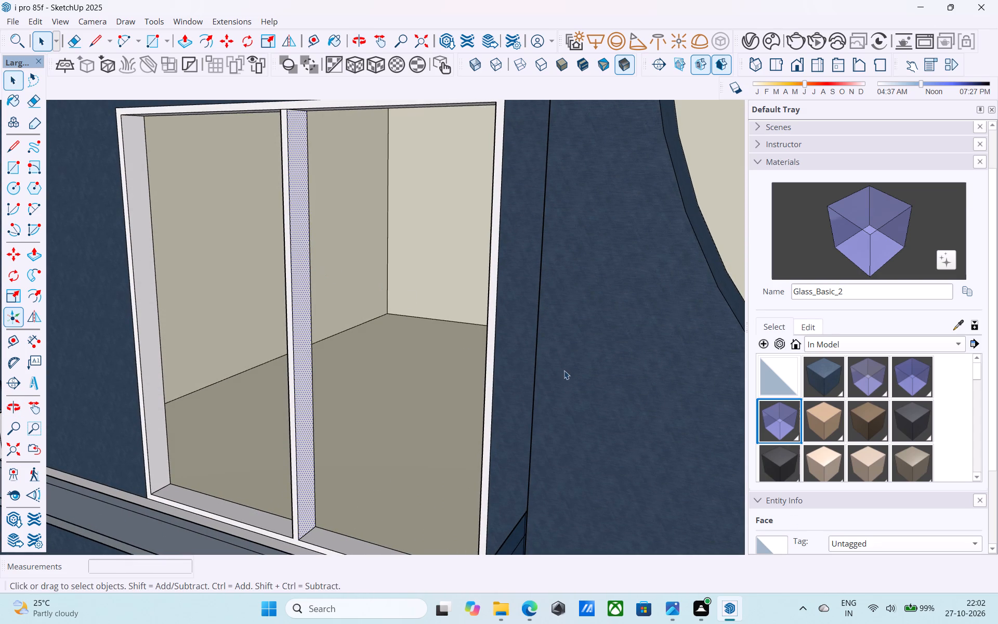
click(775, 454)
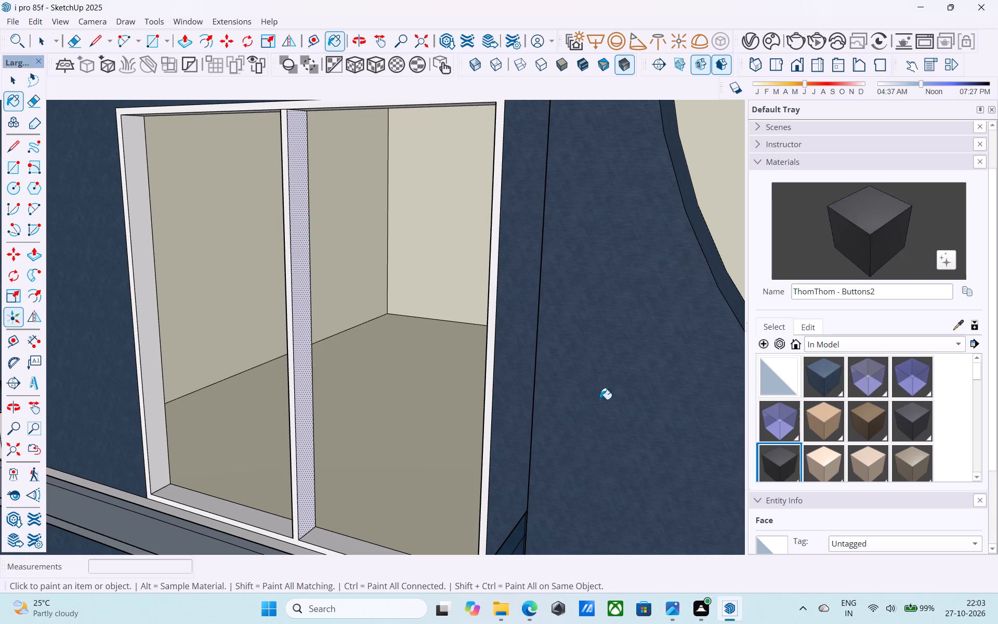
click(302, 329)
click(133, 316)
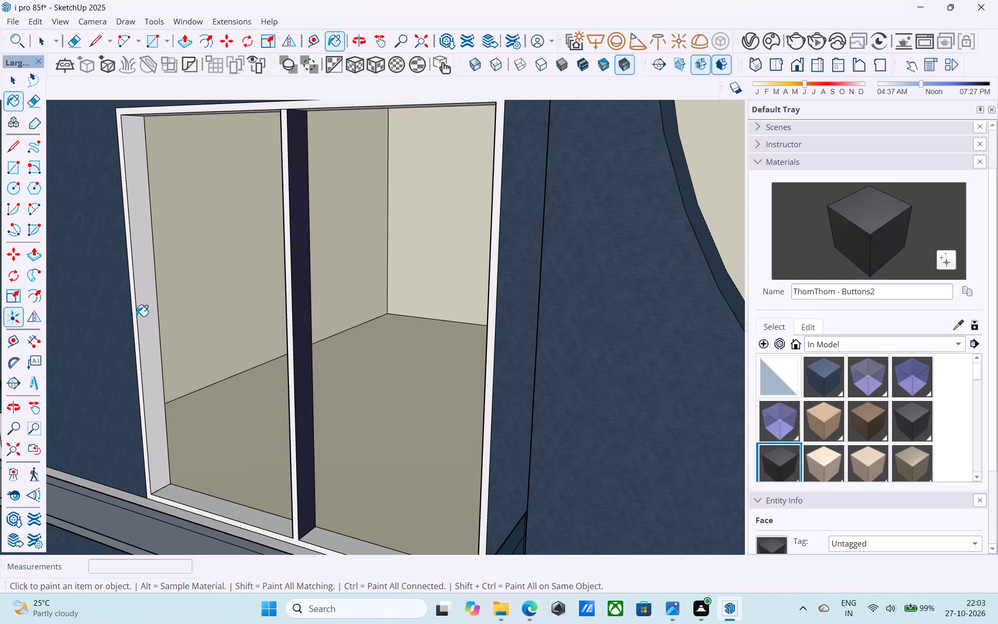
click(137, 316)
Paint the same window's opposite mullion side, opposite jamb and front frame face with ThomThom - Buttons2.
middle_drag(138, 315, 344, 317)
scroll(517, 322, up, 2)
click(506, 317)
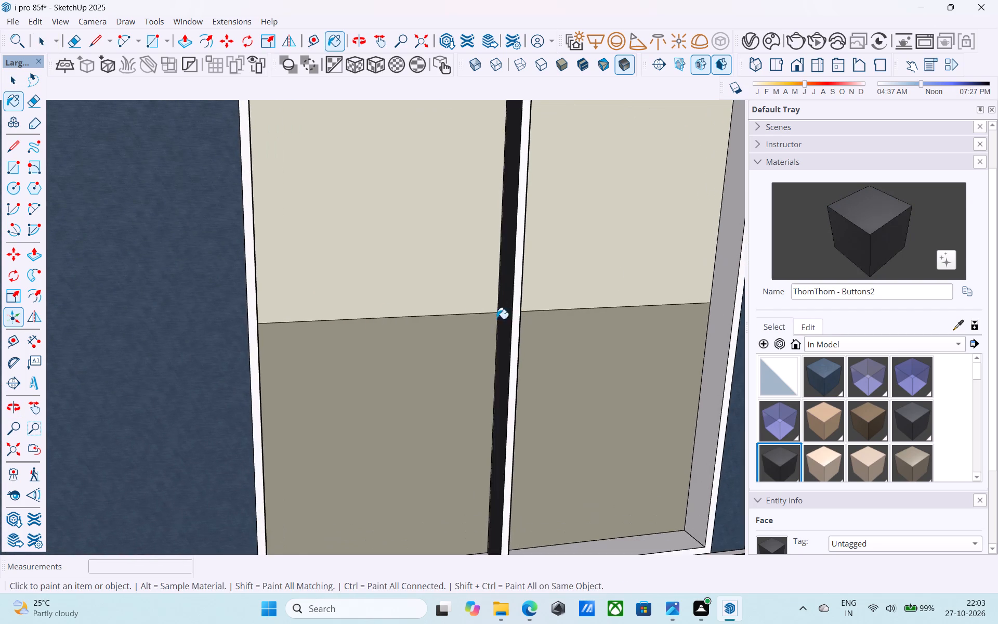
scroll(365, 327, down, 5)
scroll(580, 322, up, 3)
click(600, 304)
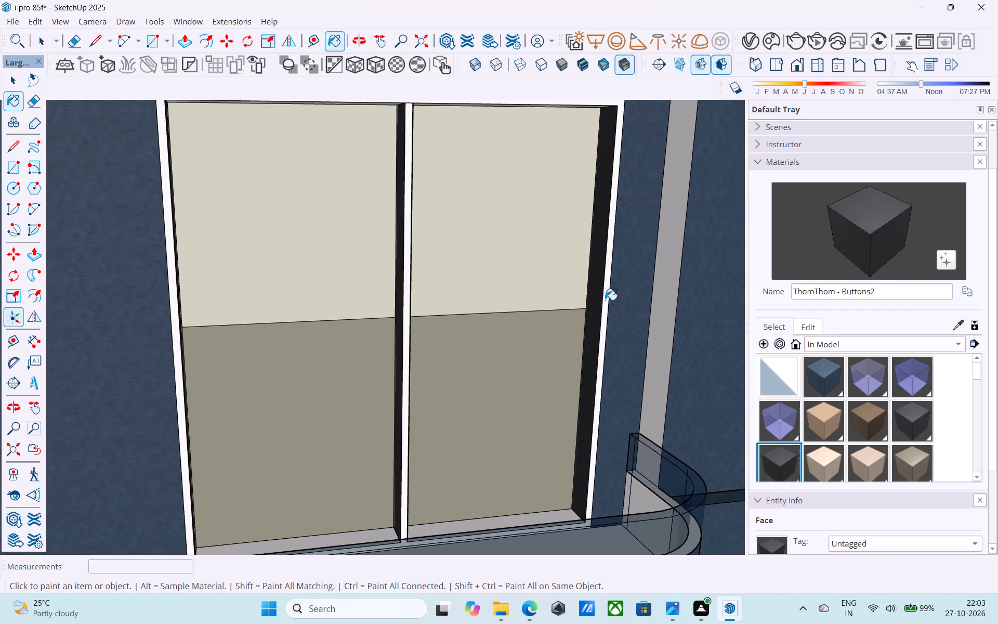
click(606, 300)
Paint the topmost window beside the cylindrical column with ThomThom - Buttons2: both jambs, the mullion side and the front frame face.
scroll(607, 300, down, 3)
middle_drag(607, 300, 467, 484)
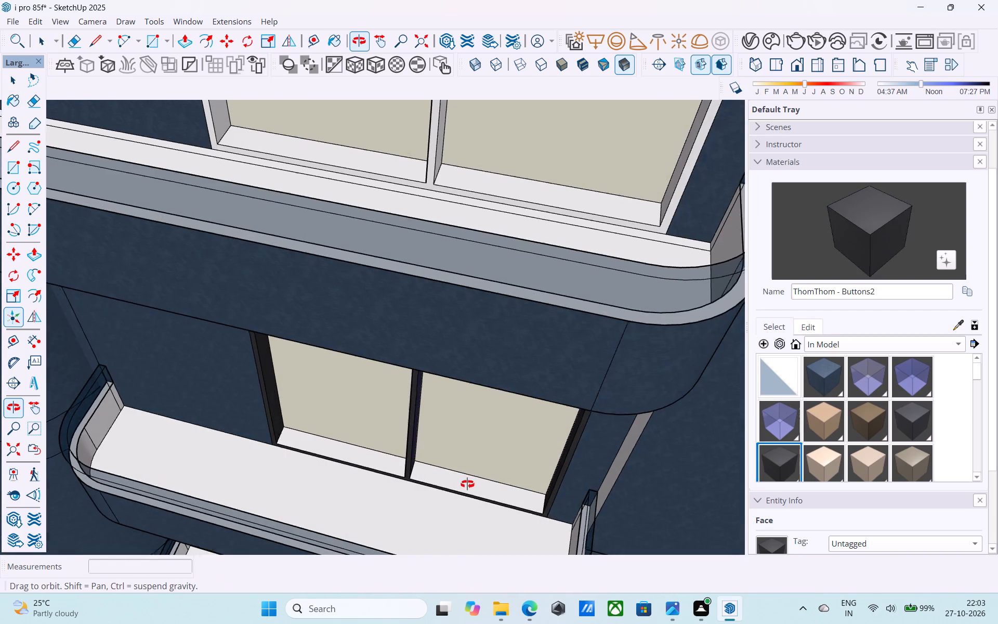
middle_drag(467, 484, 467, 484)
scroll(448, 483, down, 8)
middle_drag(443, 480, 306, 453)
scroll(305, 318, up, 5)
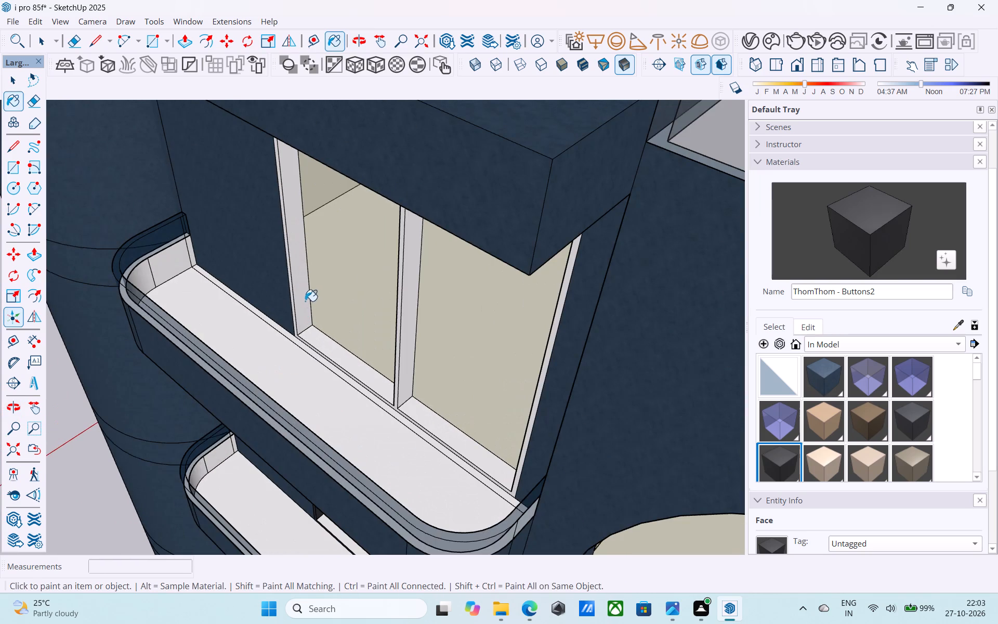
click(305, 300)
click(408, 329)
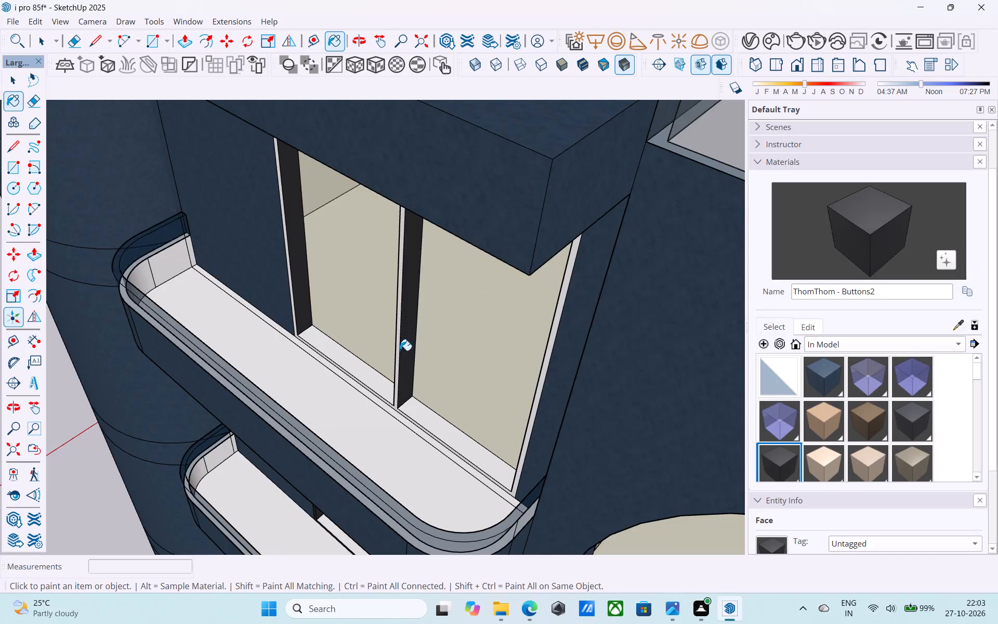
scroll(400, 350, down, 3)
middle_drag(400, 350, 634, 316)
scroll(613, 246, up, 4)
click(624, 240)
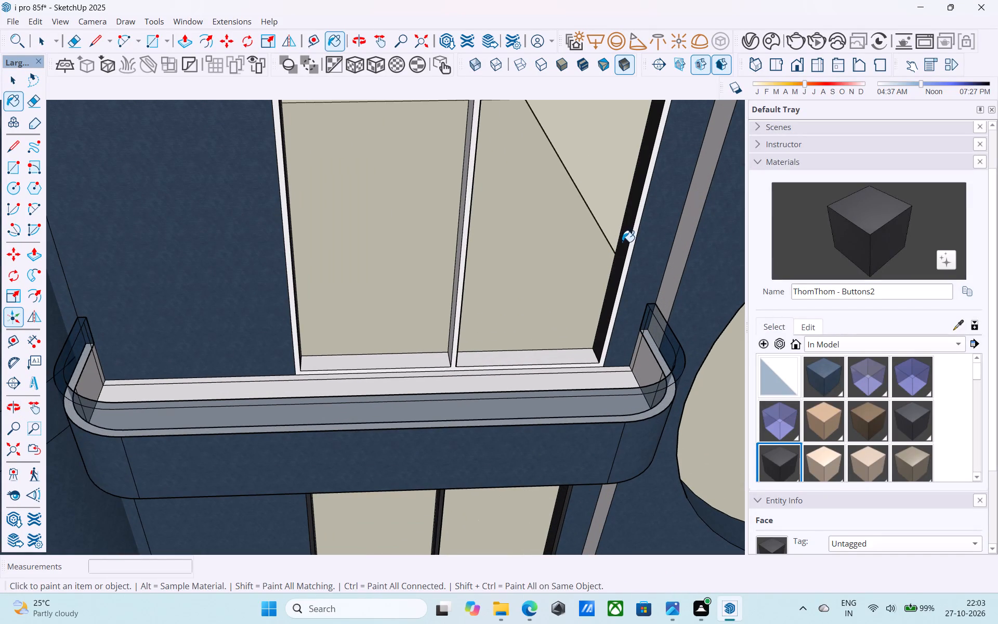
click(458, 300)
scroll(458, 300, down, 6)
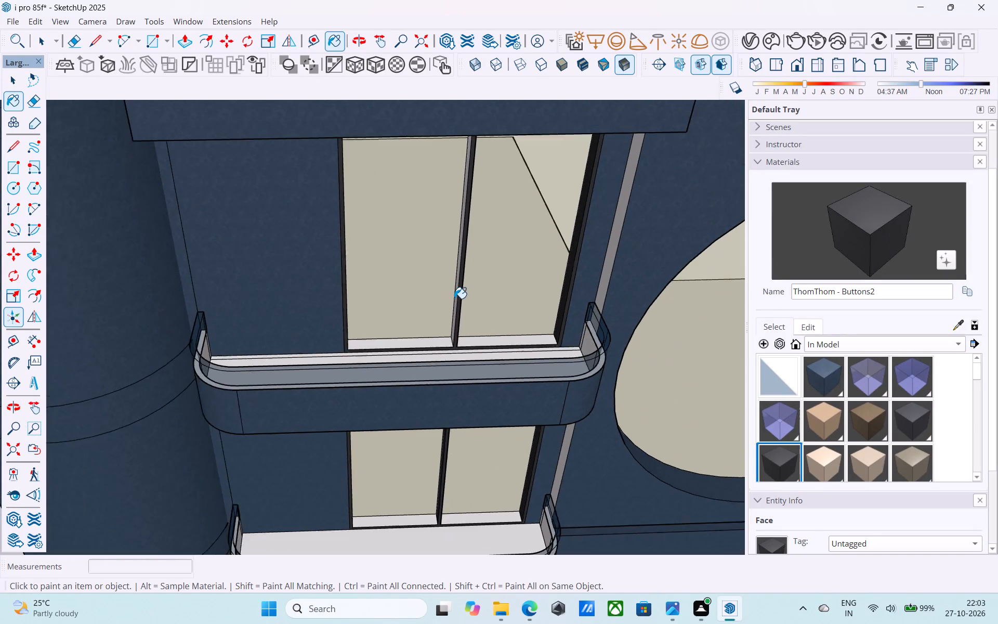
On the third window from the top beside the column, paint the front frame face, one mullion side and both jambs with ThomThom - Buttons2.
scroll(454, 298, down, 9)
middle_drag(424, 401, 379, 248)
scroll(382, 264, down, 5)
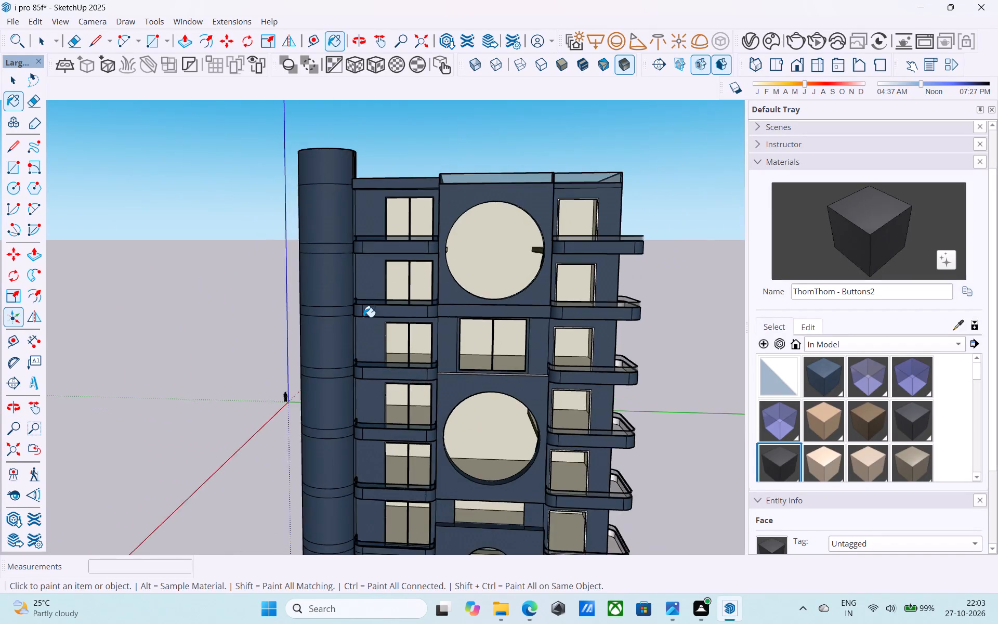
scroll(363, 317, up, 20)
scroll(363, 317, up, 5)
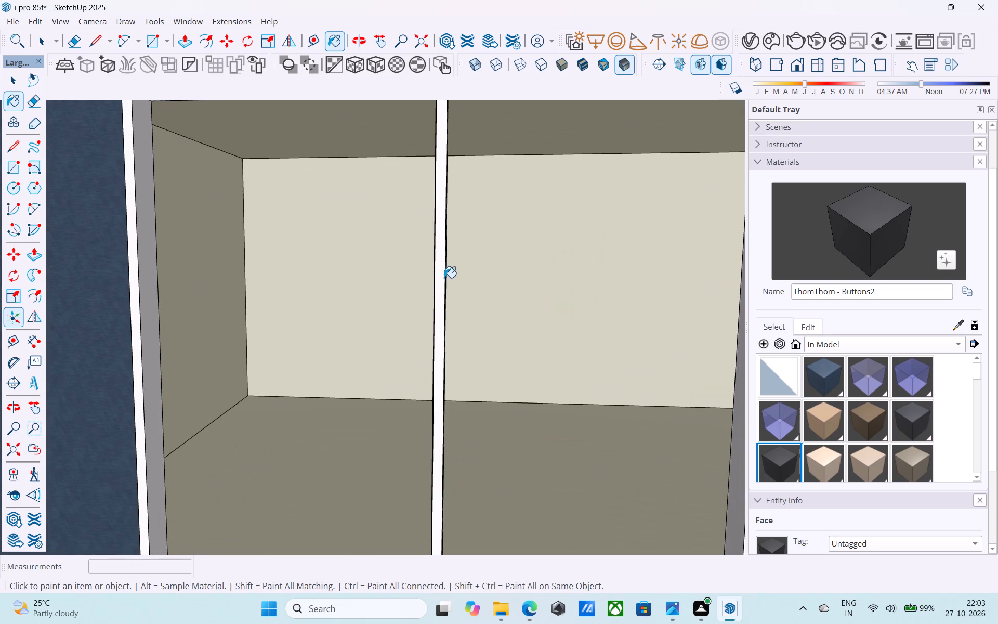
click(440, 279)
scroll(432, 283, down, 12)
middle_drag(438, 298, 435, 311)
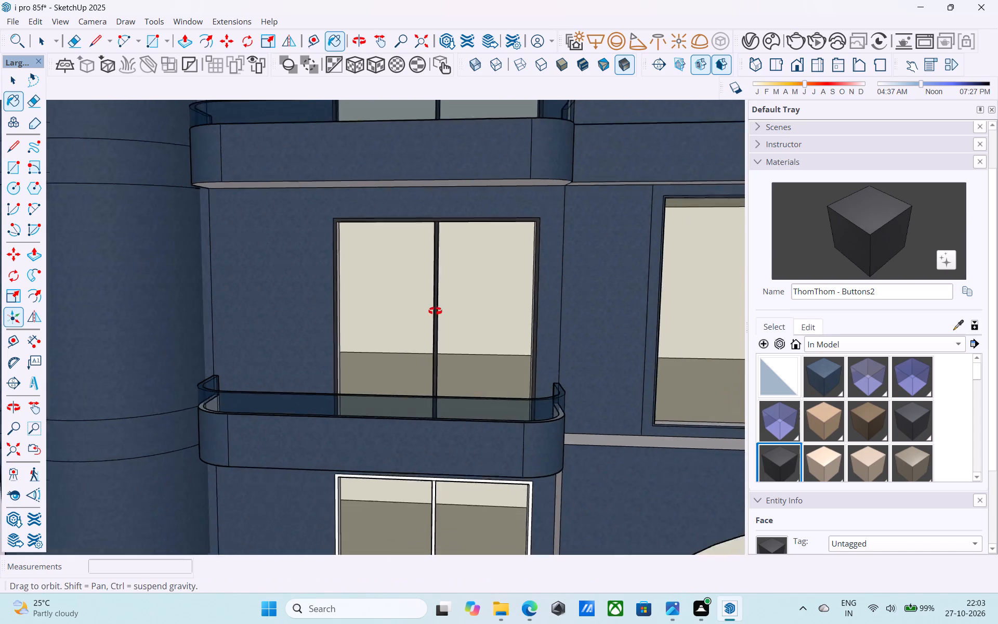
middle_drag(435, 311, 269, 383)
scroll(409, 386, up, 3)
click(418, 376)
click(321, 344)
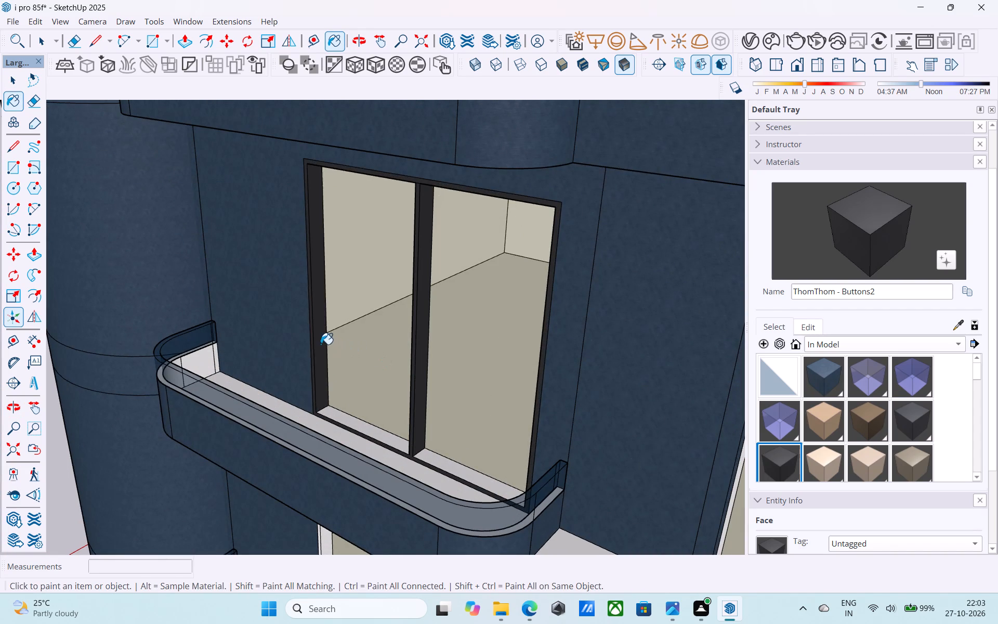
middle_drag(357, 344, 623, 328)
scroll(643, 300, up, 2)
click(637, 297)
Paint the third window's sill faces, opposite mullion side and head faces with ThomThom - Buttons2.
scroll(536, 308, down, 2)
middle_drag(536, 312, 553, 378)
scroll(547, 387, up, 3)
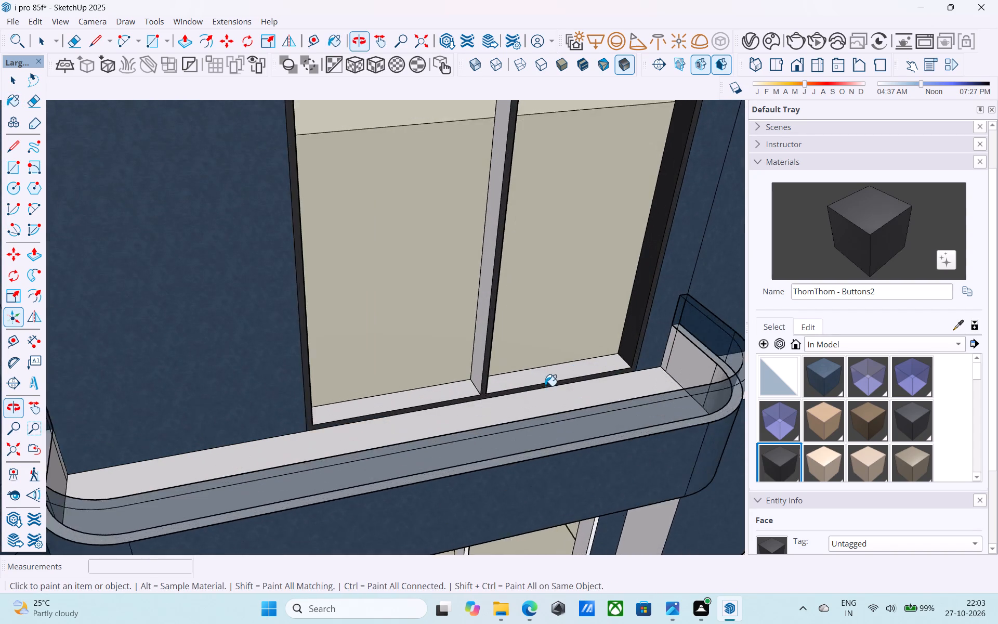
scroll(545, 386, up, 3)
click(542, 375)
click(438, 397)
click(454, 372)
click(460, 367)
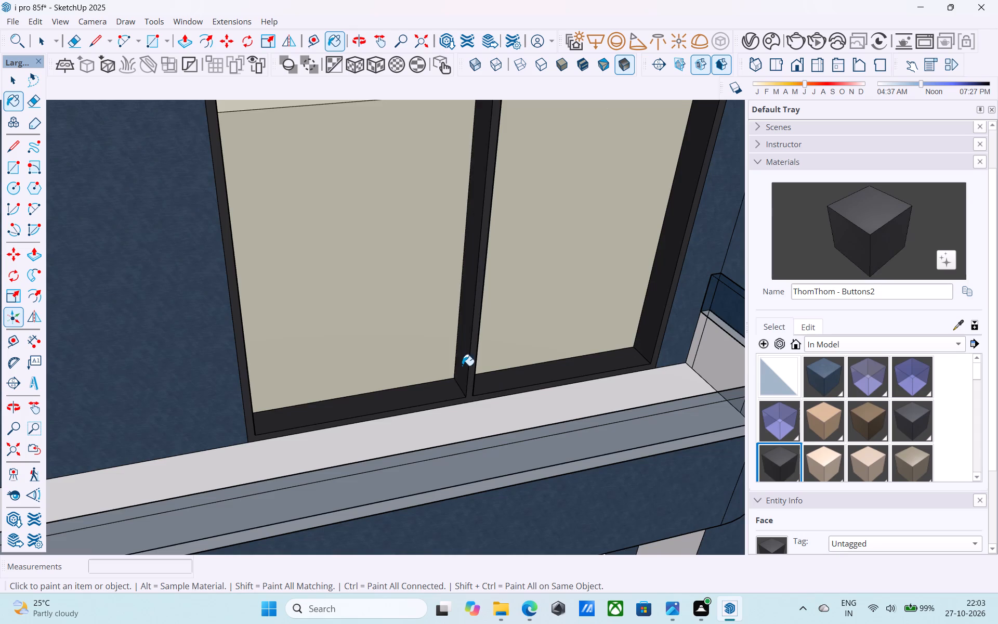
scroll(455, 368, down, 14)
middle_drag(439, 382, 460, 171)
scroll(460, 172, up, 13)
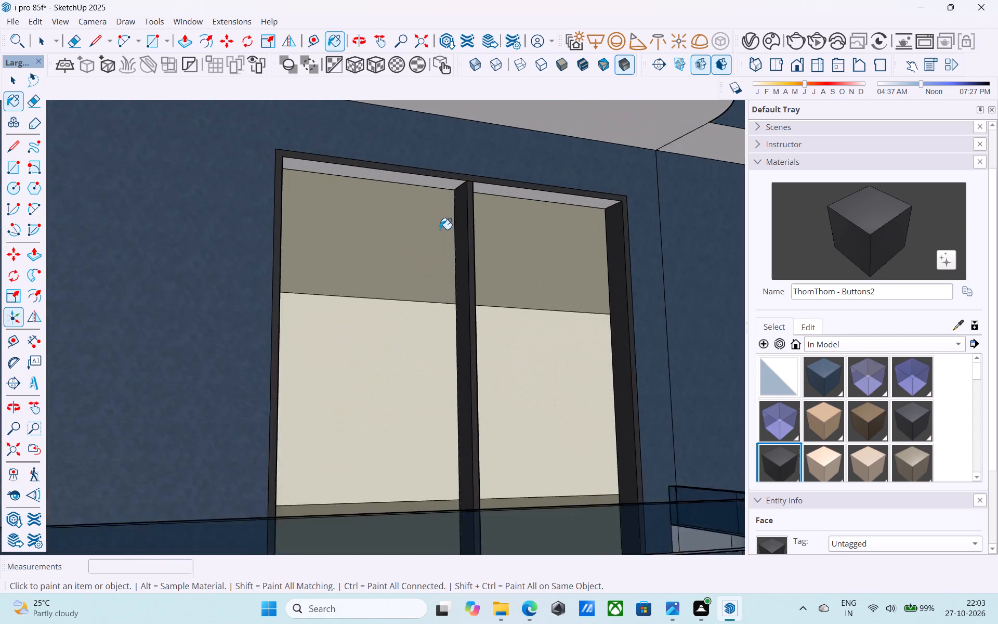
scroll(461, 197, up, 6)
click(455, 171)
click(494, 176)
scroll(447, 185, down, 11)
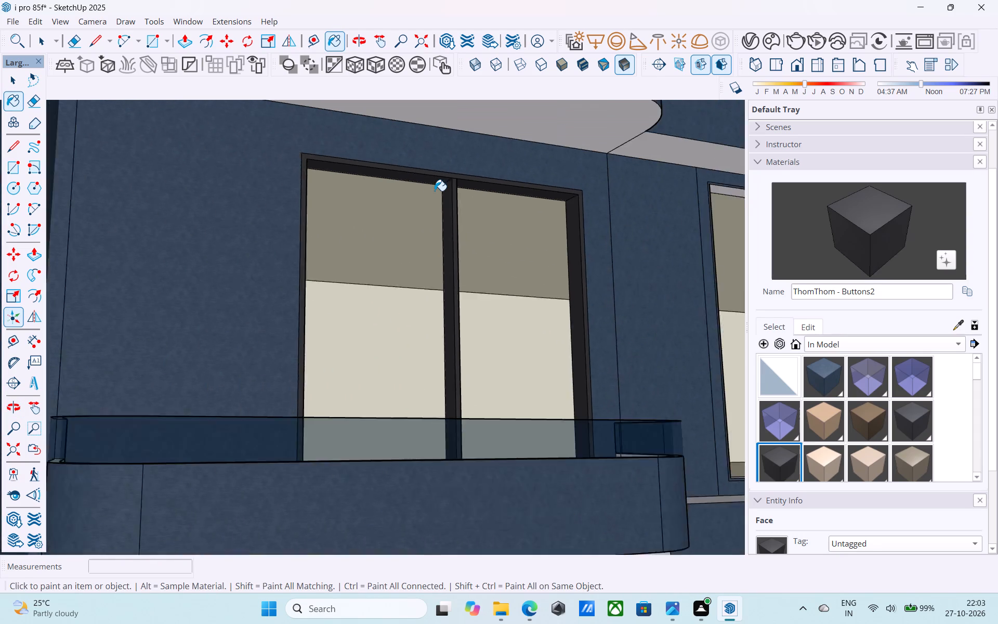
On the fourth window from the top, paint the front frame face, one mullion side, both head faces and one jamb with ThomThom - Buttons2.
scroll(435, 191, down, 13)
scroll(441, 270, down, 1)
middle_drag(426, 322, 406, 358)
scroll(421, 337, up, 9)
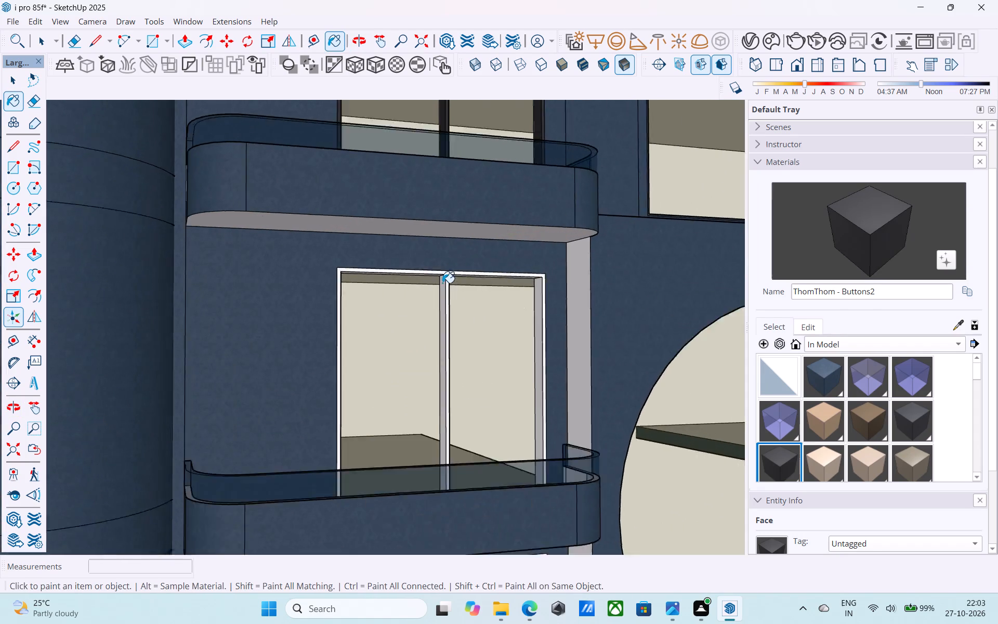
scroll(442, 283, up, 13)
click(451, 261)
click(453, 255)
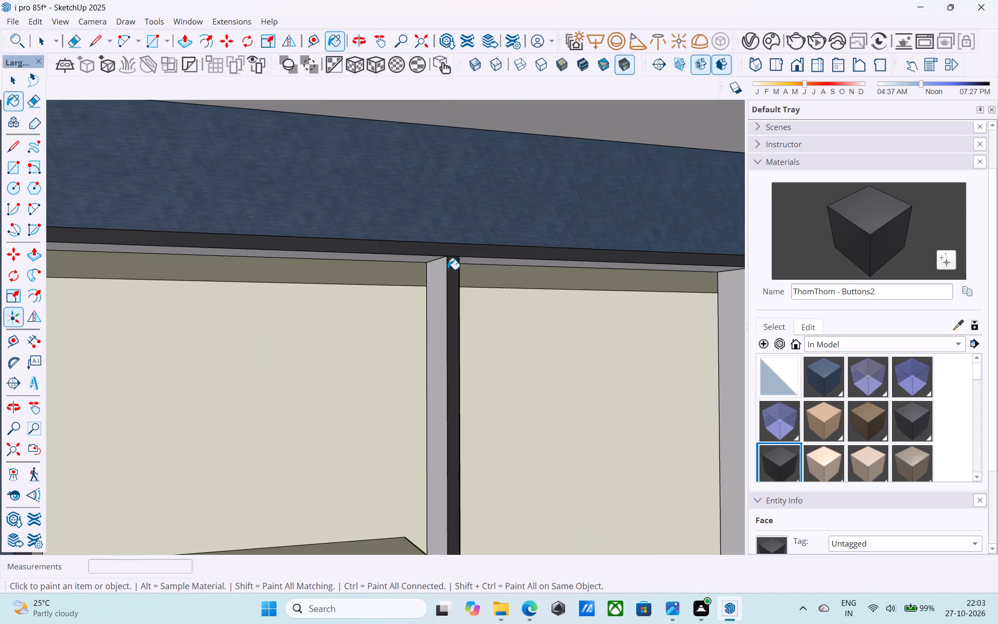
click(443, 277)
scroll(430, 278, down, 1)
middle_drag(430, 277, 475, 232)
click(427, 265)
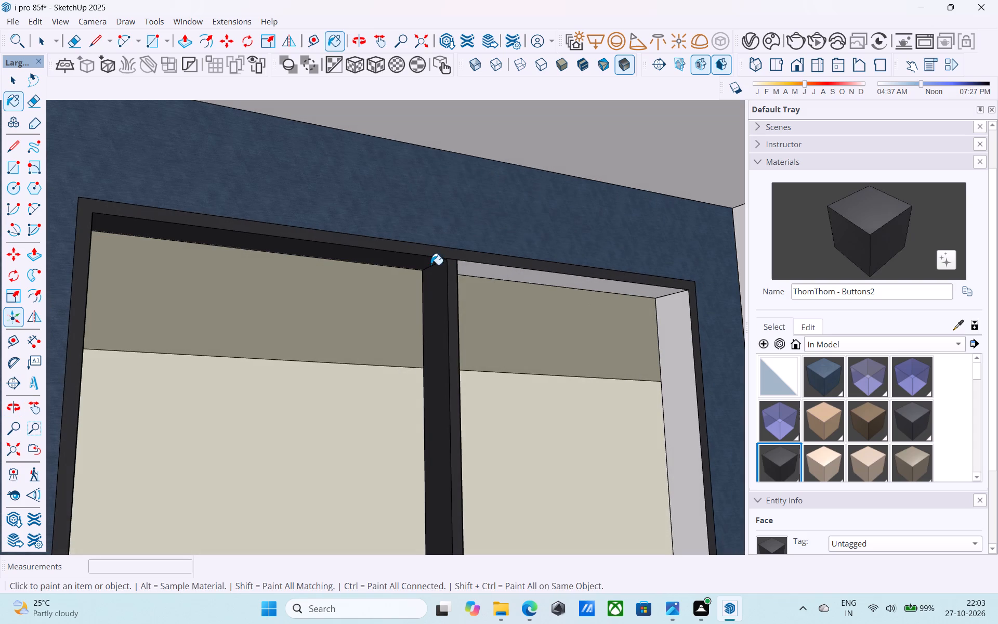
click(462, 269)
click(664, 350)
Paint the fourth window's opposite jamb, opposite mullion side and both sill faces with ThomThom - Buttons2.
middle_drag(557, 353, 371, 354)
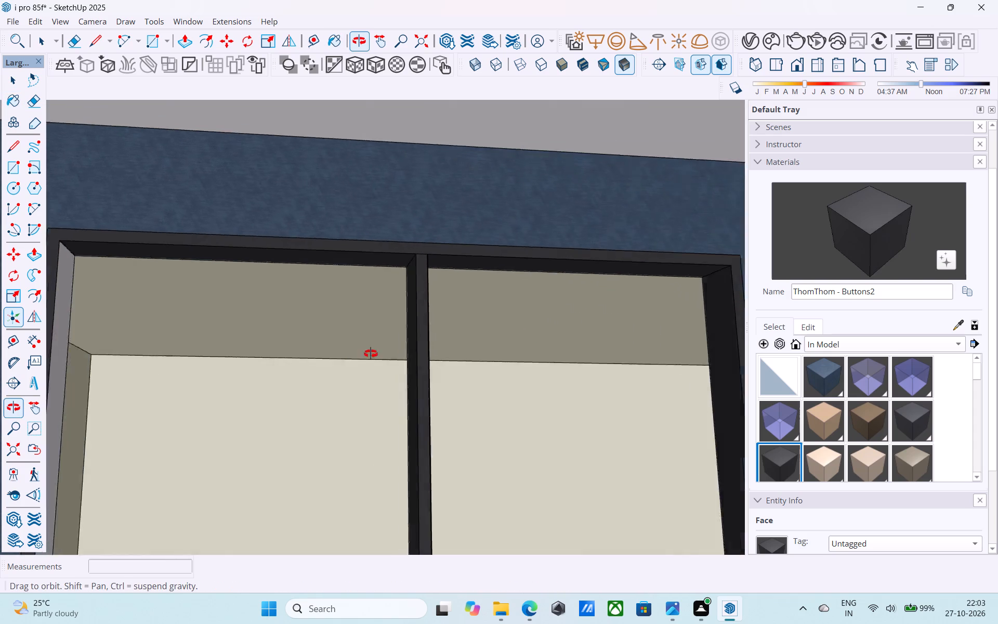
middle_drag(371, 354, 192, 373)
click(166, 373)
click(327, 363)
scroll(309, 235, down, 3)
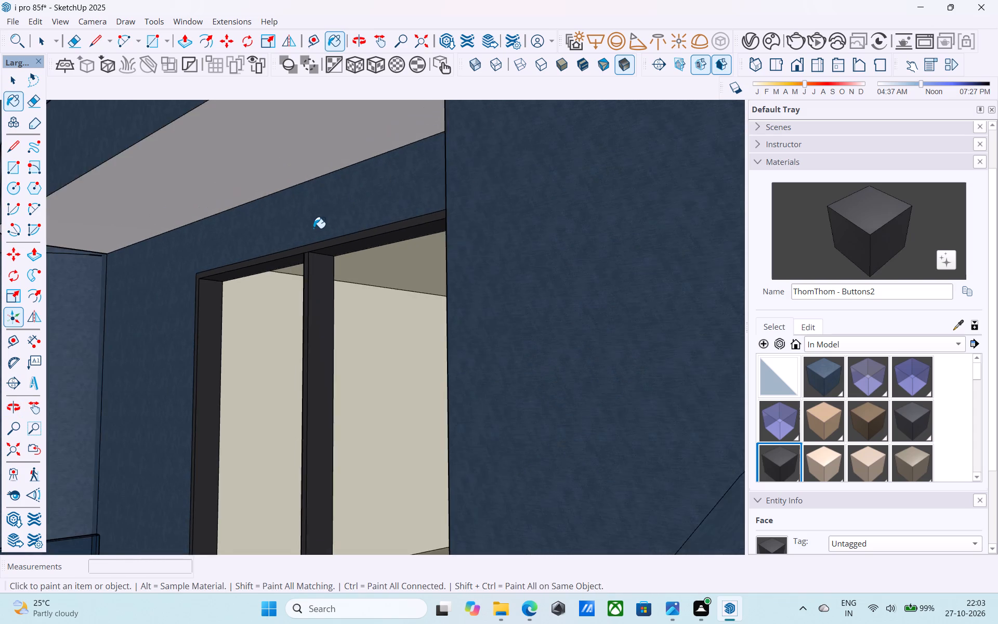
scroll(313, 228, down, 8)
middle_drag(323, 278, 361, 472)
scroll(308, 519, up, 4)
drag(313, 513, 321, 523)
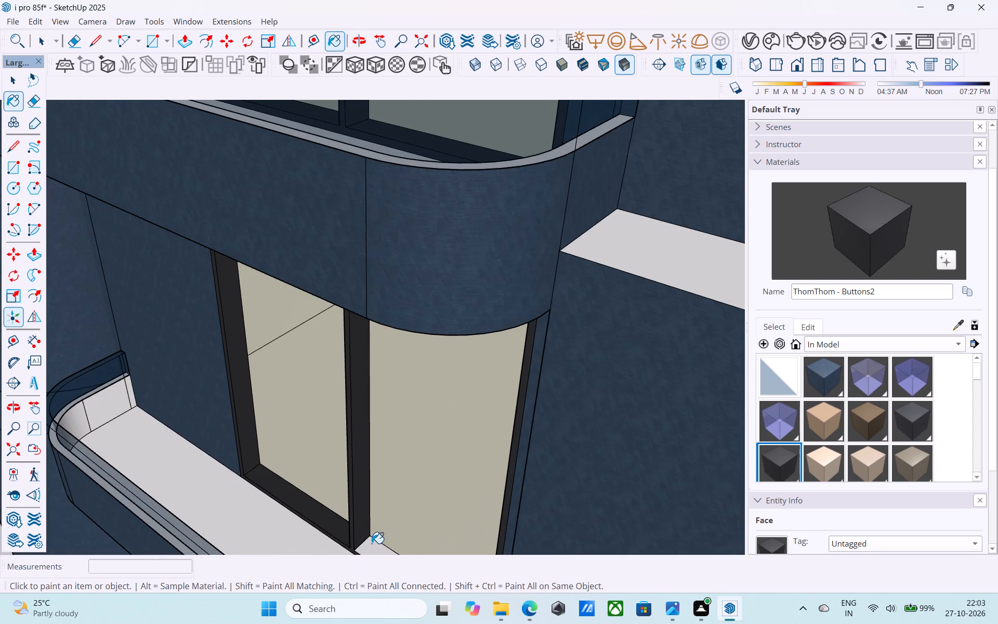
click(372, 543)
scroll(326, 474, down, 19)
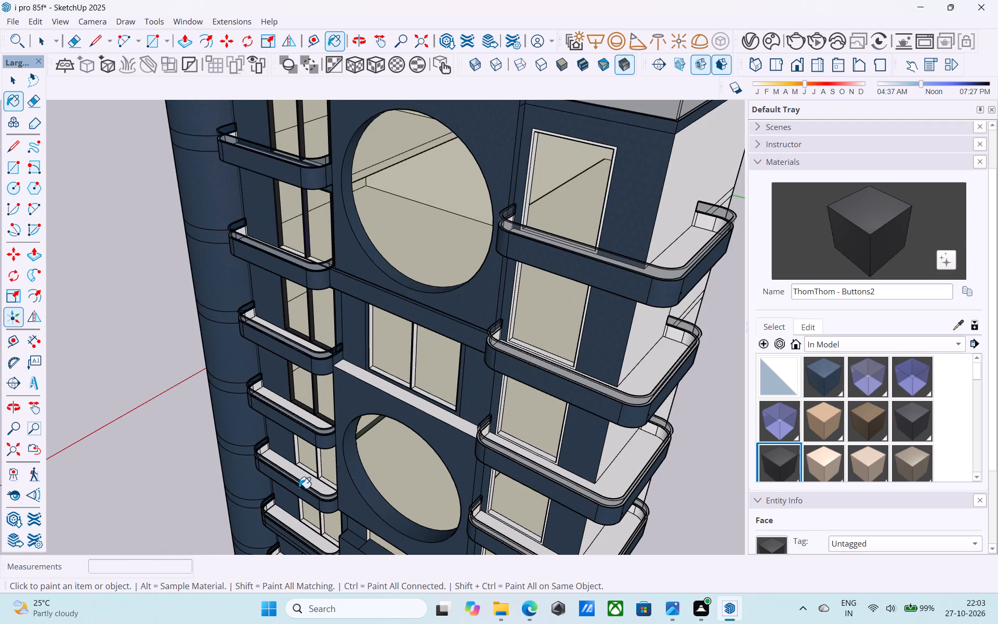
On the fifth window from the top, paint both sill faces, both mullion sides, both jambs and the front frame face with ThomThom - Buttons2.
middle_drag(320, 497, 320, 490)
scroll(307, 482, up, 12)
click(315, 468)
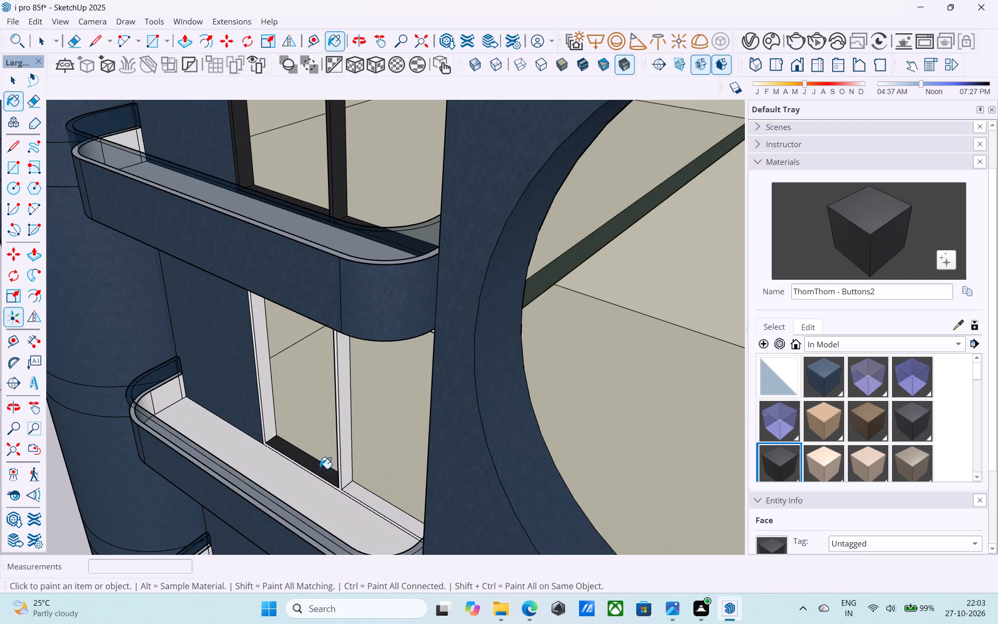
click(345, 457)
click(267, 385)
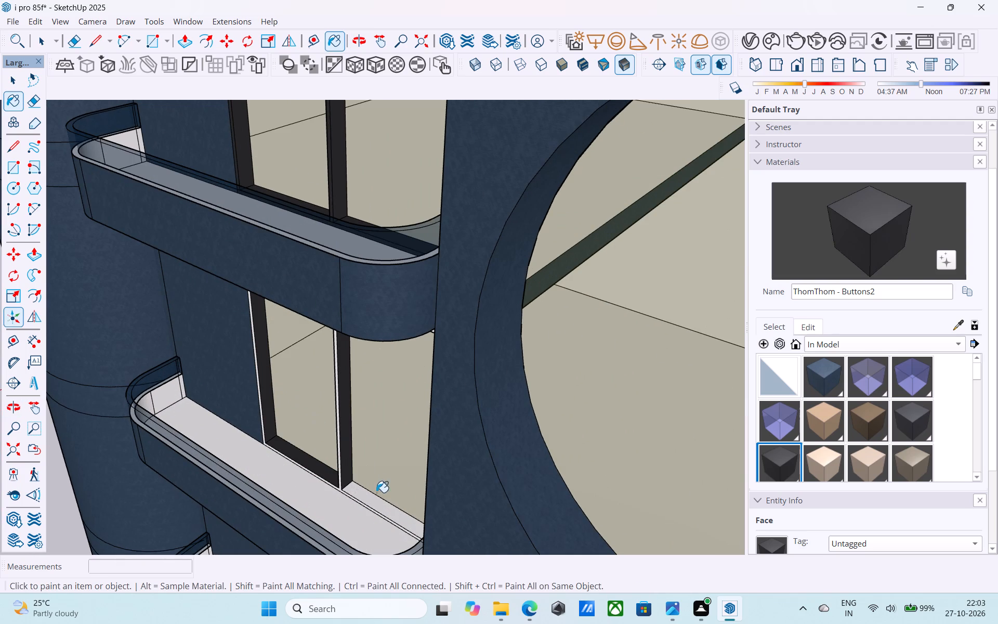
click(376, 505)
scroll(361, 507, up, 4)
click(326, 415)
middle_drag(326, 415, 641, 384)
click(643, 321)
click(516, 296)
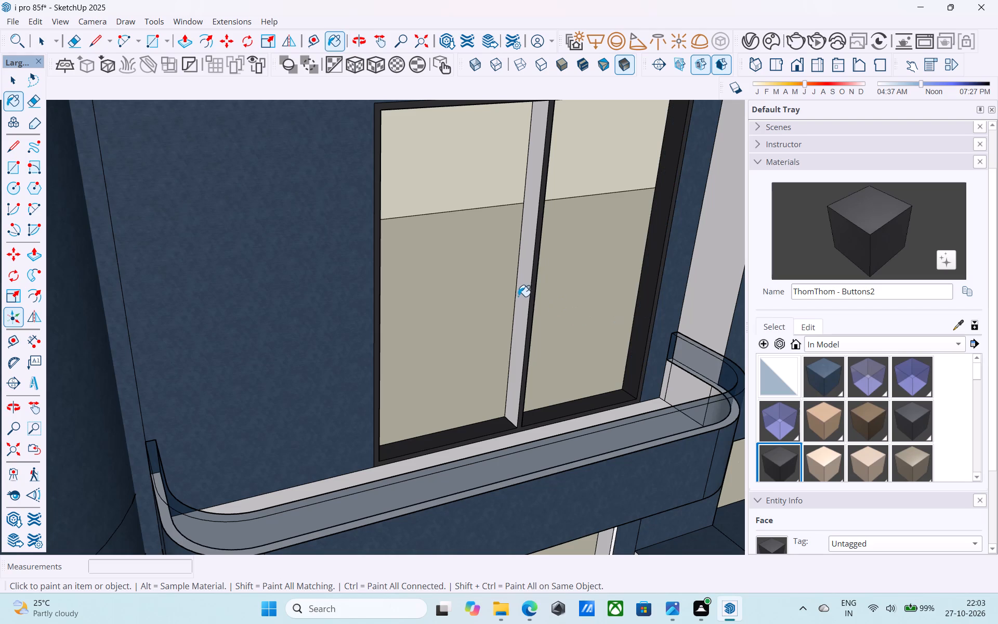
click(518, 296)
Paint the two head faces of the fifth window's frame with ThomThom - Buttons2.
middle_drag(517, 298, 343, 155)
scroll(291, 321, down, 8)
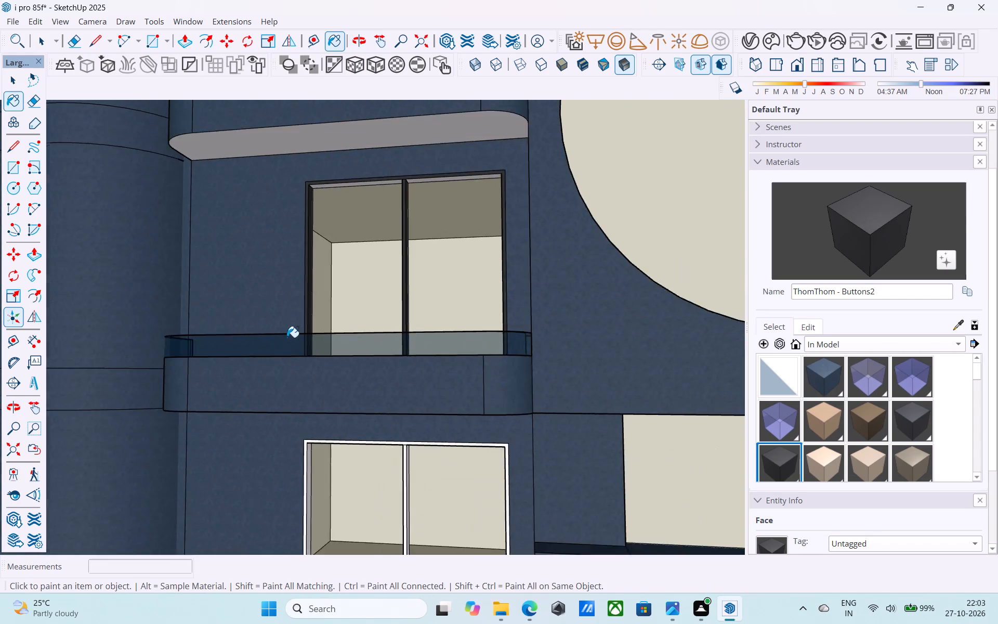
scroll(287, 337, down, 2)
middle_drag(284, 349, 335, 204)
scroll(345, 191, up, 8)
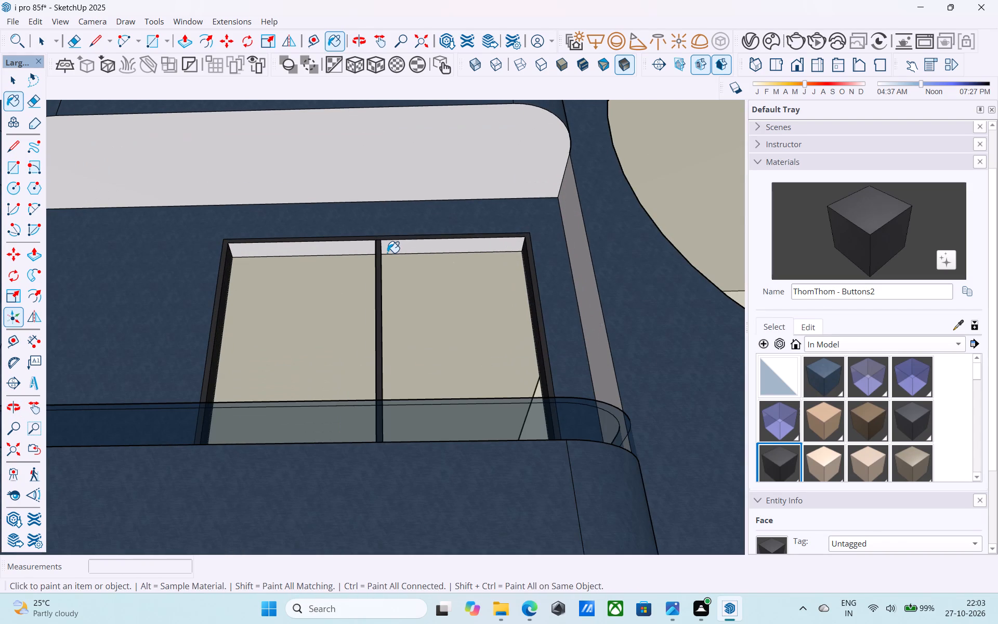
click(385, 251)
click(372, 247)
middle_click(370, 242)
scroll(370, 242, down, 16)
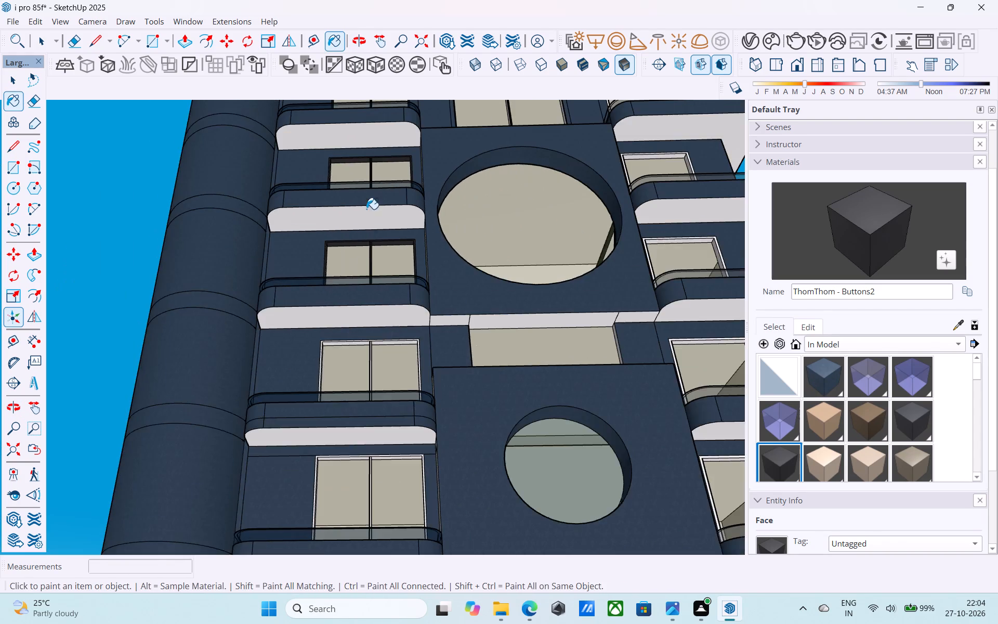
On the sixth window from the top, paint the front frame face, both head faces and both jambs with ThomThom - Buttons2.
scroll(366, 209, down, 2)
middle_drag(358, 317, 345, 376)
scroll(345, 383, up, 20)
scroll(345, 383, up, 2)
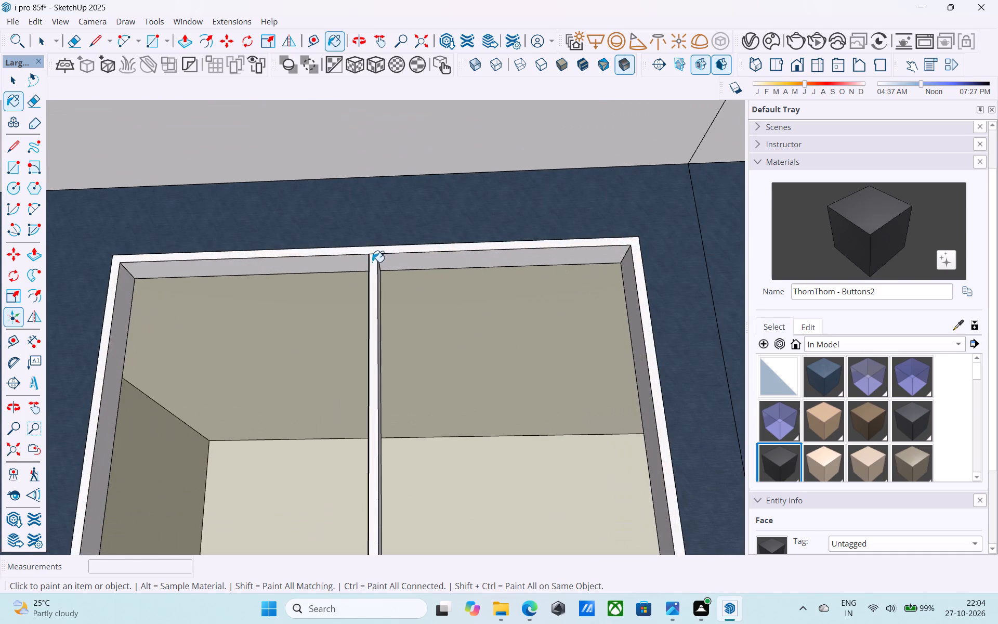
click(372, 262)
click(364, 262)
click(400, 265)
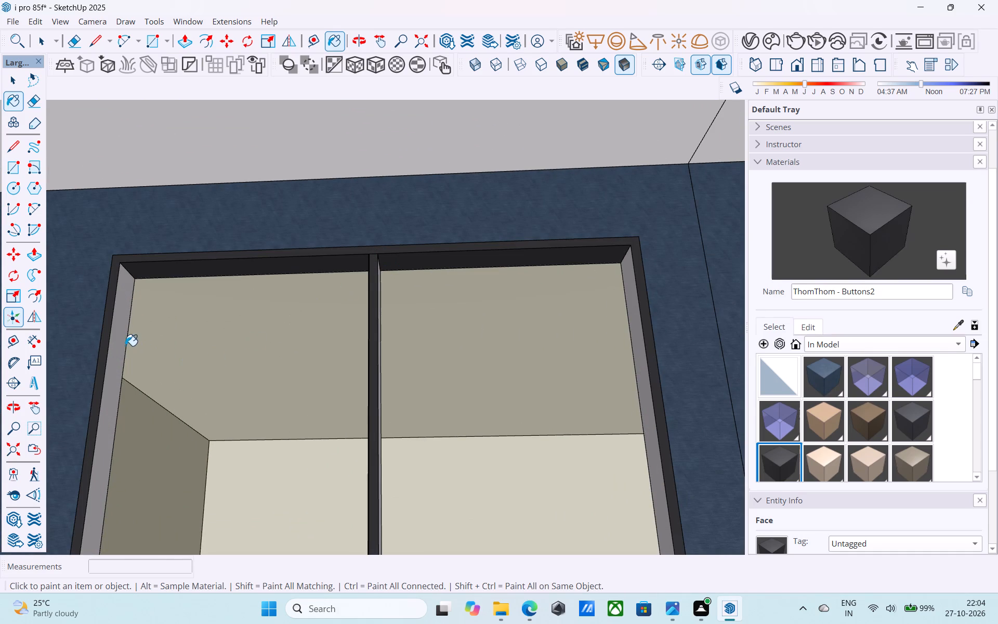
click(124, 345)
middle_drag(377, 344, 437, 337)
click(626, 298)
scroll(520, 214, down, 2)
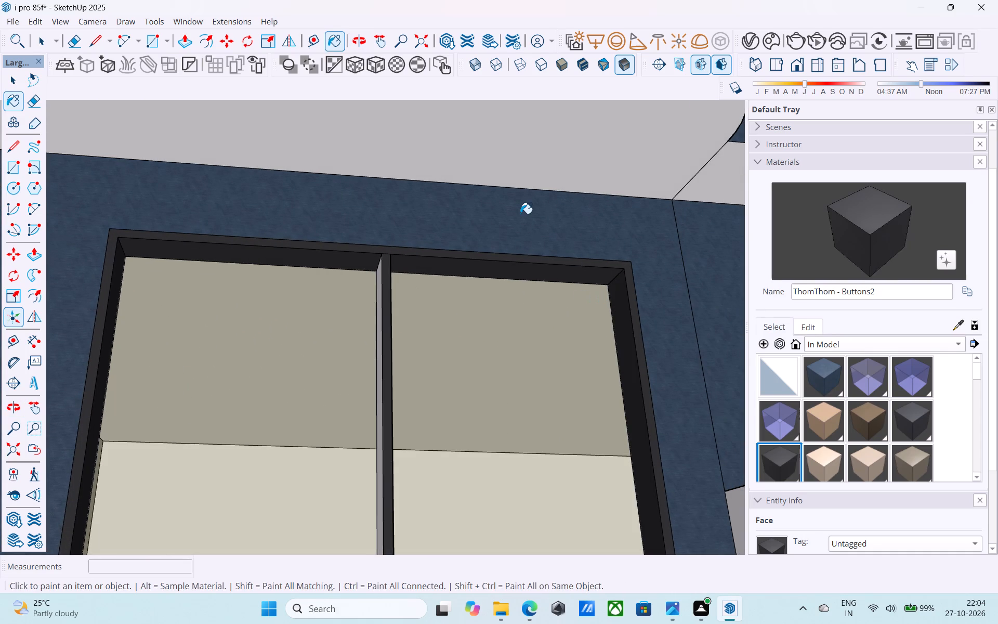
Paint the sixth window's column-facing mullion side and both sill faces with ThomThom - Buttons2.
scroll(520, 214, down, 12)
middle_drag(515, 229, 653, 279)
scroll(451, 295, up, 6)
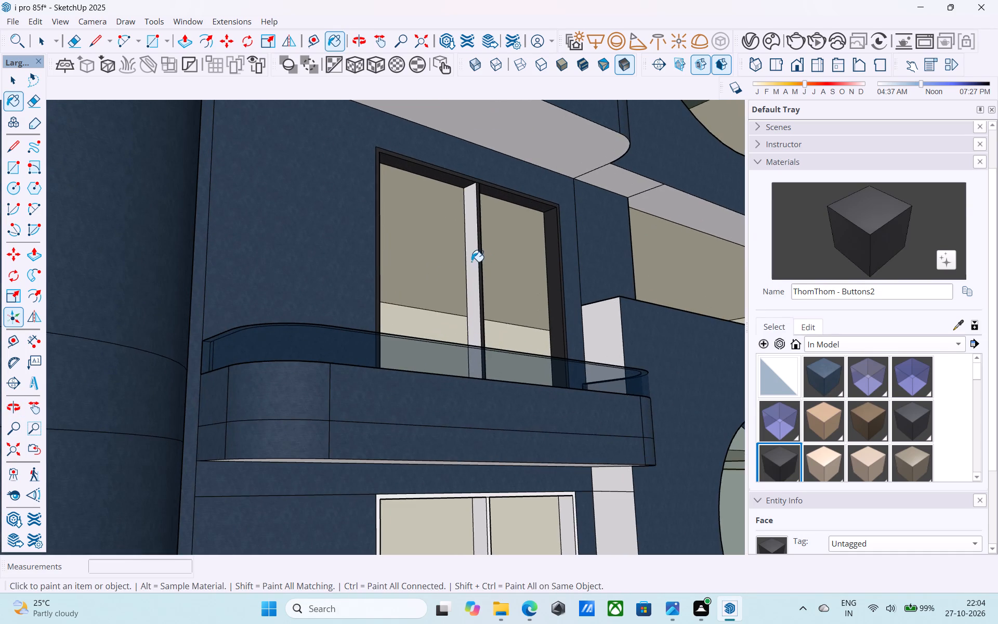
click(471, 261)
scroll(470, 201, down, 5)
middle_drag(470, 201, 478, 444)
scroll(478, 445, up, 7)
click(492, 419)
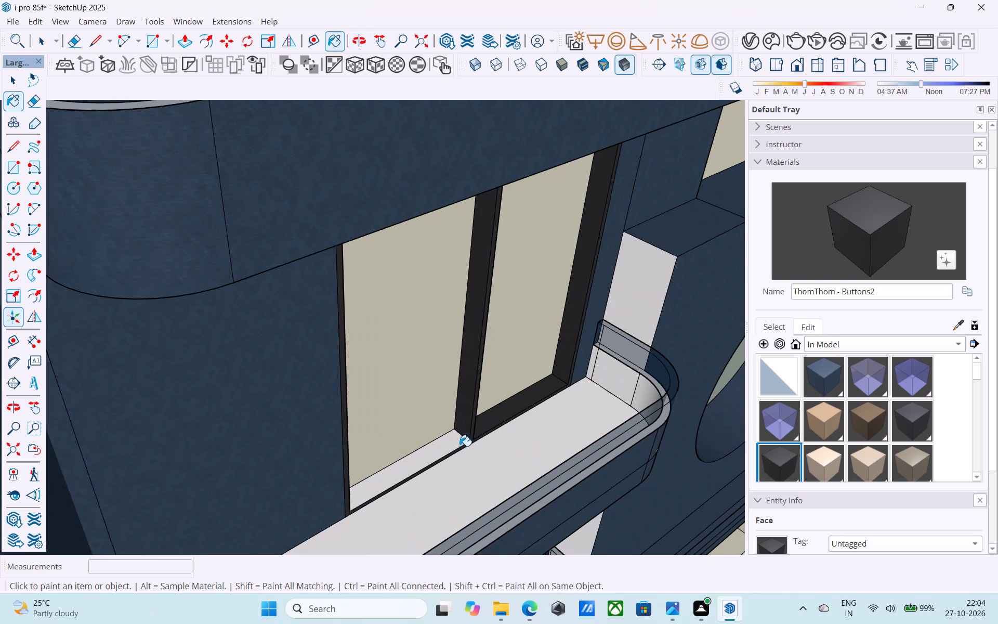
click(459, 446)
On the seventh window from the top, paint one mullion side, both sill faces, one jamb and the front frame face with ThomThom - Buttons2.
scroll(461, 429, down, 5)
scroll(477, 277, down, 6)
scroll(478, 277, up, 1)
scroll(475, 271, down, 5)
scroll(463, 330, down, 1)
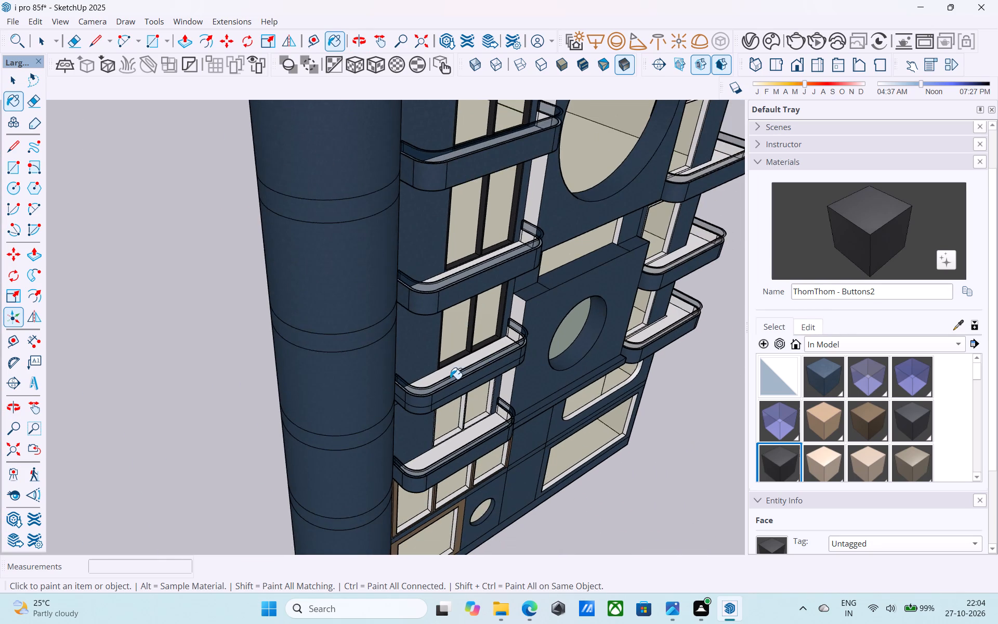
scroll(450, 379, down, 6)
scroll(453, 394, up, 18)
click(464, 403)
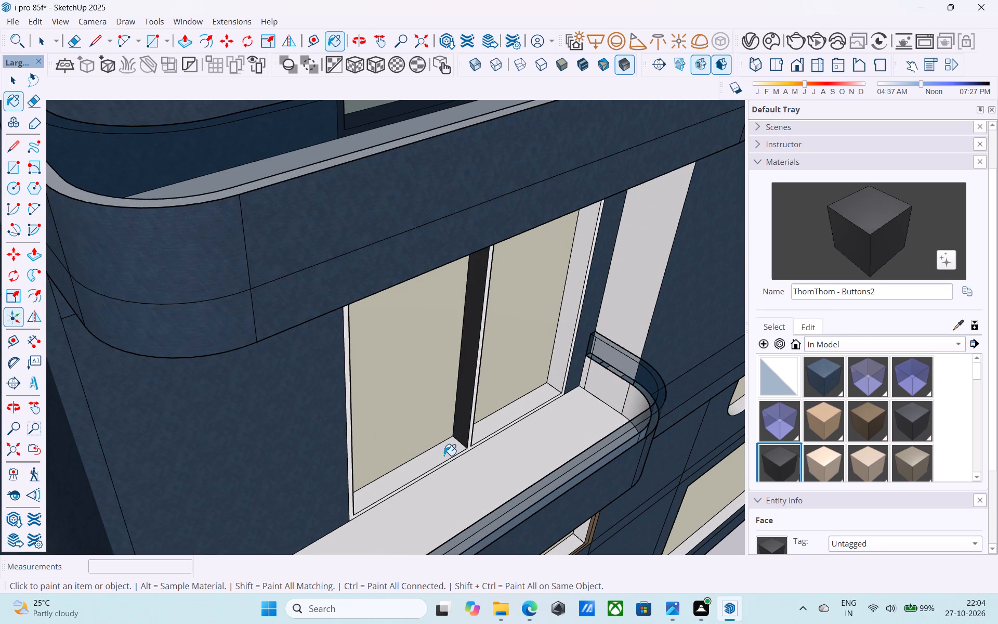
click(444, 456)
click(477, 431)
click(567, 355)
scroll(476, 390, up, 4)
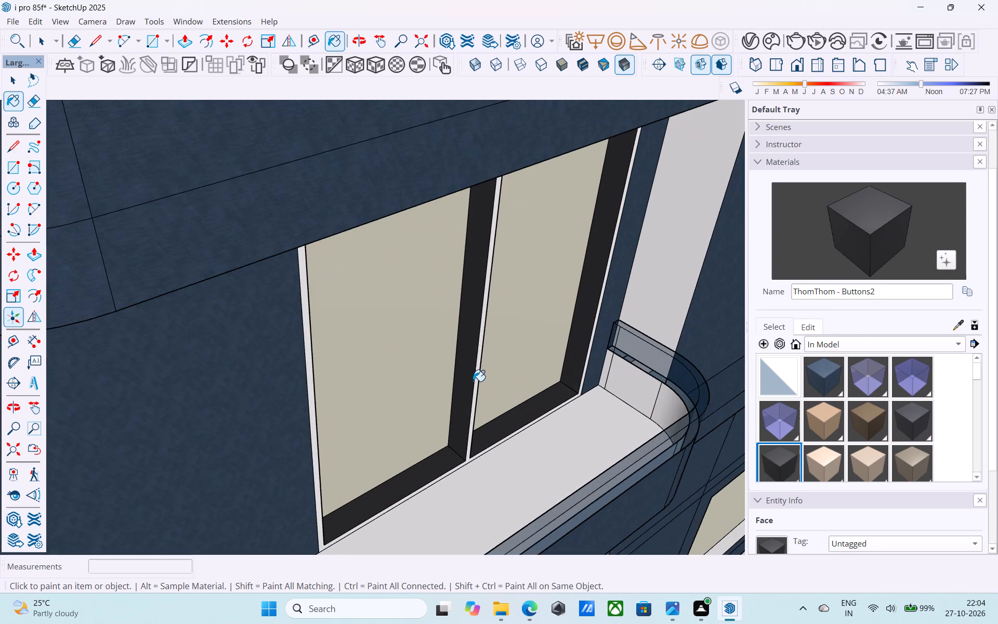
scroll(473, 381, up, 1)
scroll(473, 381, down, 1)
scroll(473, 380, up, 1)
click(479, 373)
middle_drag(478, 372, 234, 335)
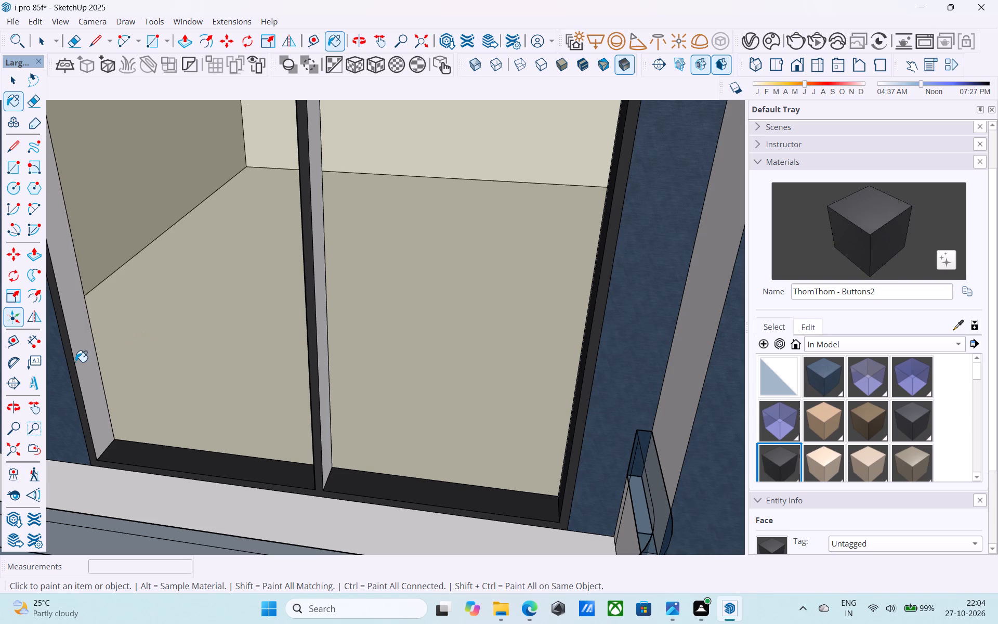
Paint the seventh window's remaining jamb and mullion side with ThomThom - Buttons2.
click(80, 361)
middle_drag(386, 308, 322, 309)
click(314, 302)
scroll(313, 302, down, 7)
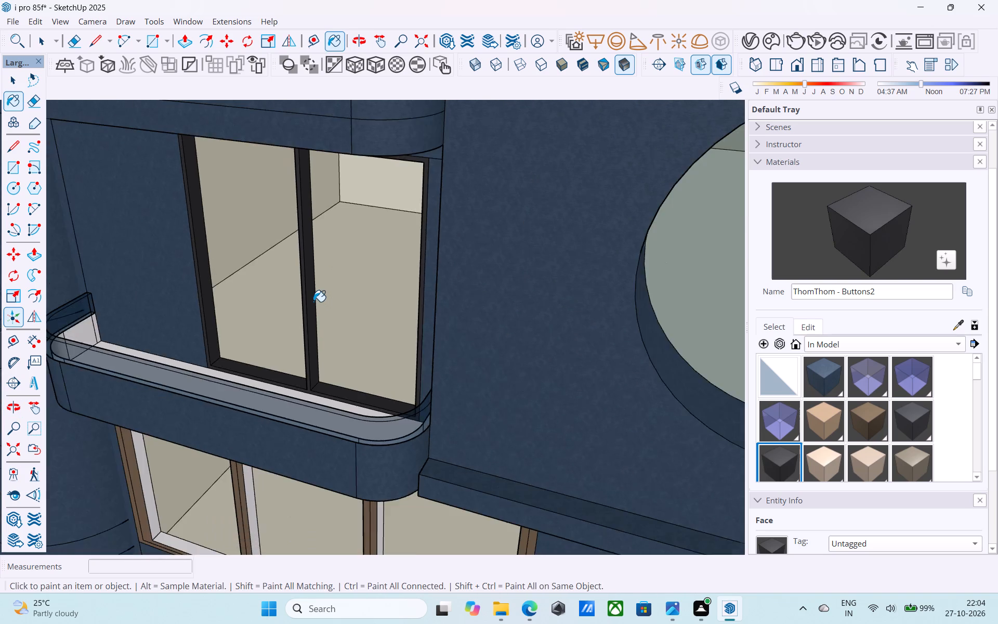
scroll(313, 302, down, 10)
scroll(283, 399, up, 4)
scroll(283, 399, down, 5)
middle_click(284, 399)
scroll(266, 391, down, 4)
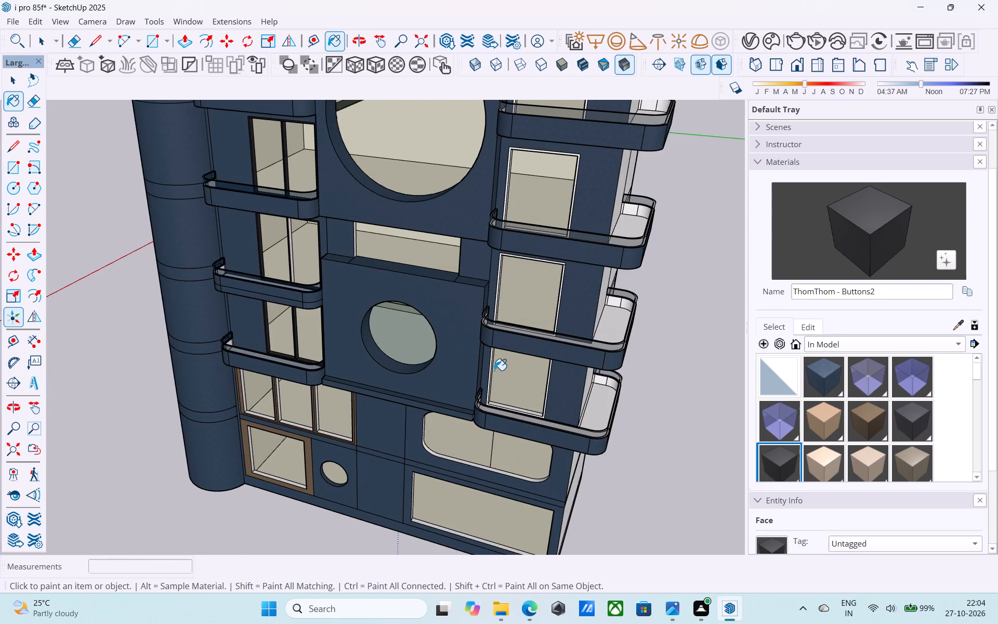
Paint the brown front frames of the ground-floor window beside the column and the three-pane window above it with ThomThom - Buttons2.
scroll(494, 370, up, 1)
scroll(494, 370, down, 3)
scroll(279, 474, up, 11)
click(270, 385)
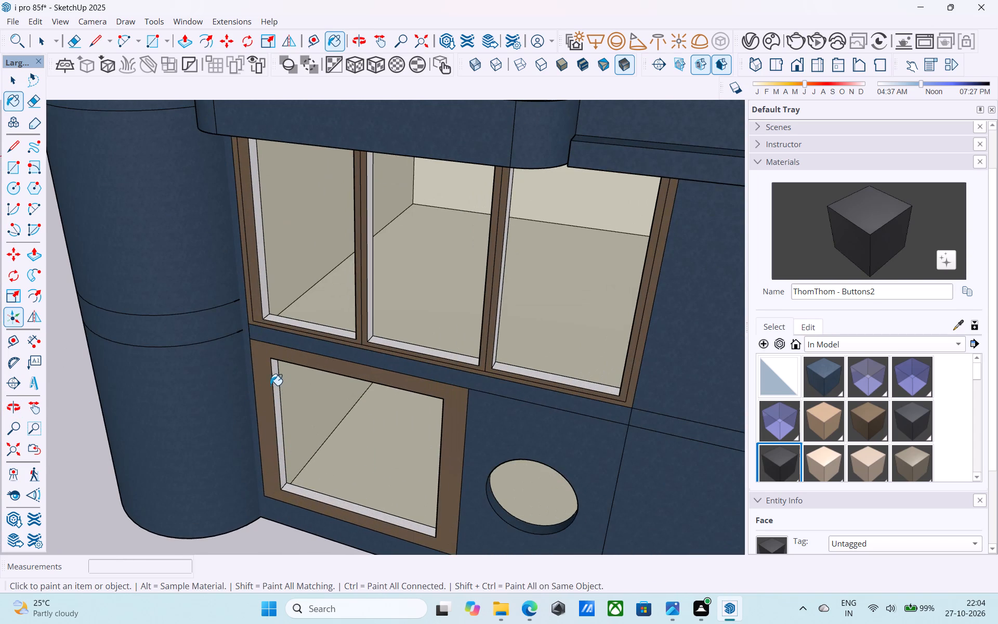
click(258, 306)
scroll(500, 303, up, 3)
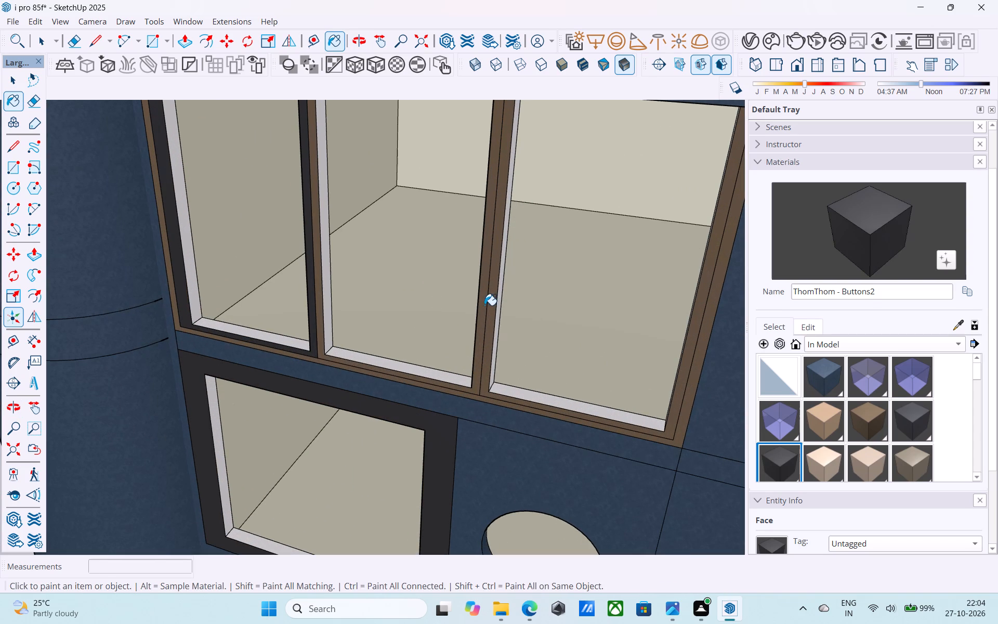
click(484, 305)
click(495, 305)
click(488, 404)
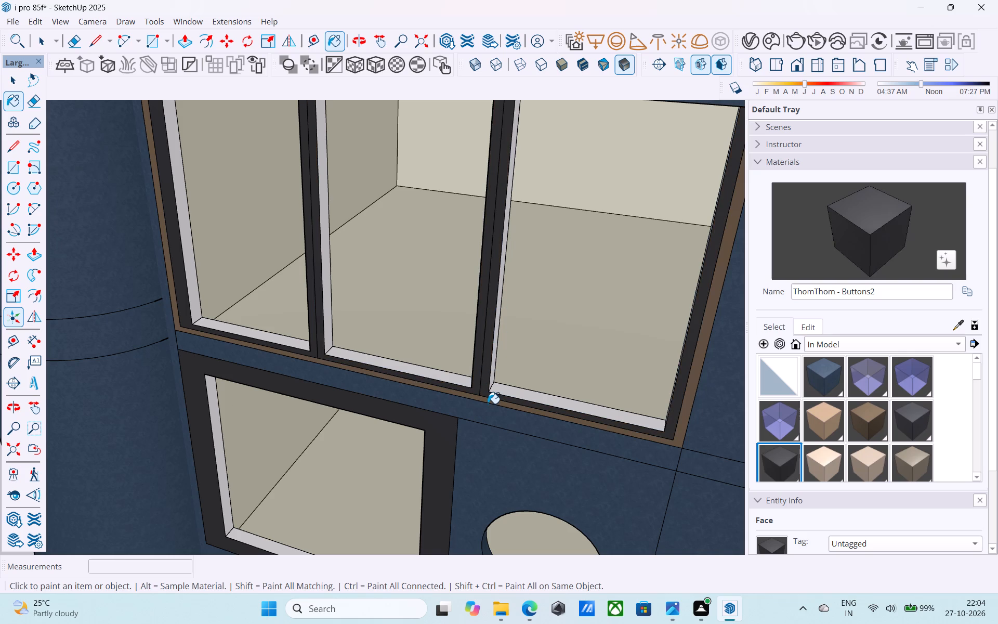
click(483, 400)
scroll(482, 400, down, 17)
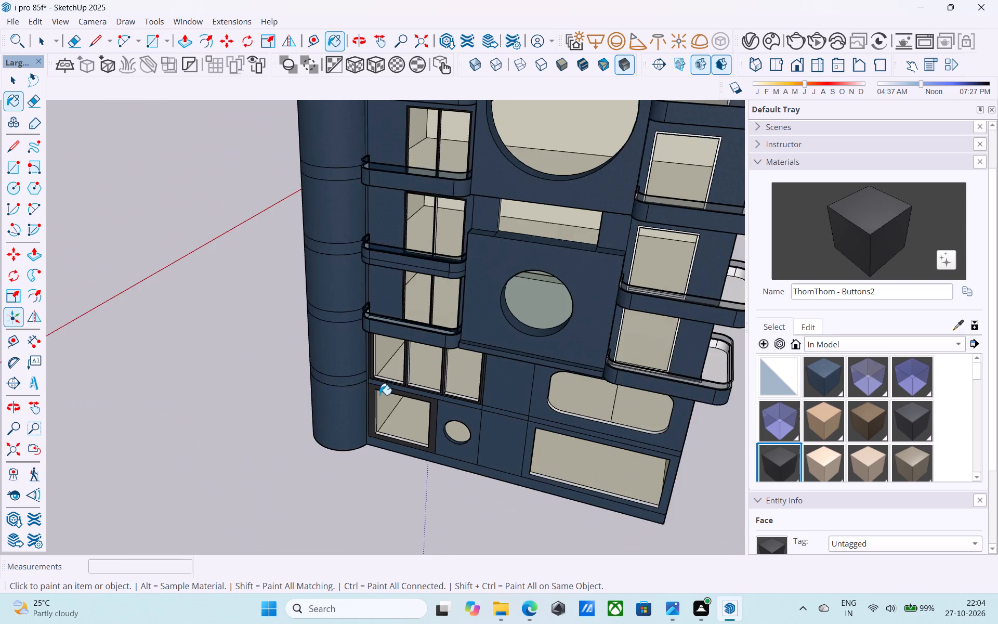
Paint the white front frame of the lowest balcony window in the column-free side's stack with ThomThom - Buttons2.
scroll(347, 409, down, 3)
middle_drag(359, 413, 378, 356)
scroll(374, 358, down, 1)
scroll(586, 308, up, 5)
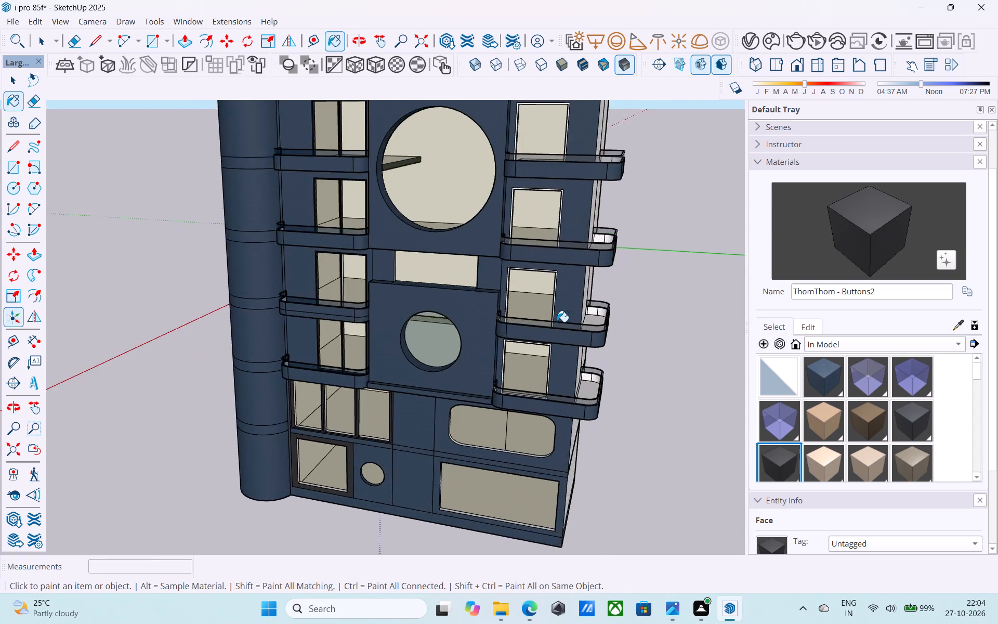
scroll(557, 322, up, 2)
scroll(533, 370, up, 11)
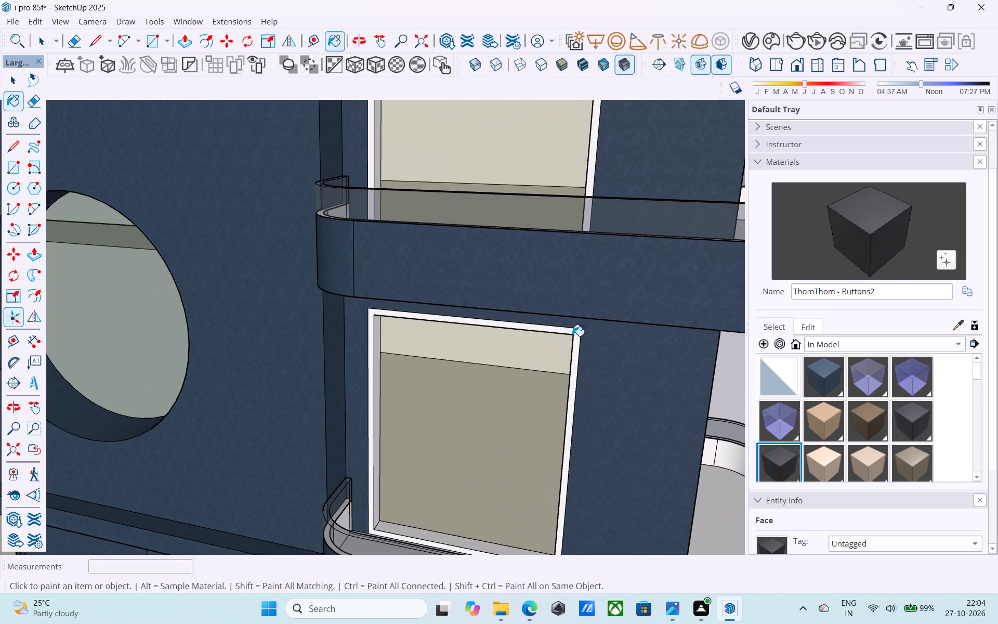
click(572, 336)
click(575, 351)
Paint both front frame faces of the second balcony window up in that stack with ThomThom - Buttons2.
scroll(575, 350, down, 4)
middle_drag(575, 350, 570, 448)
scroll(602, 310, up, 7)
click(569, 287)
scroll(558, 266, down, 2)
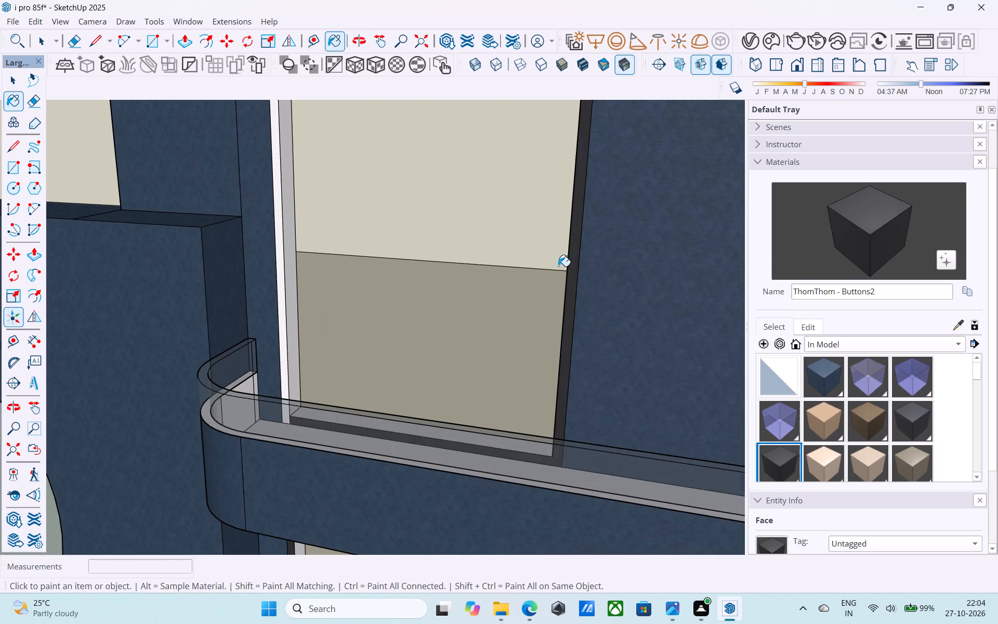
scroll(558, 266, down, 5)
scroll(522, 194, up, 7)
click(592, 147)
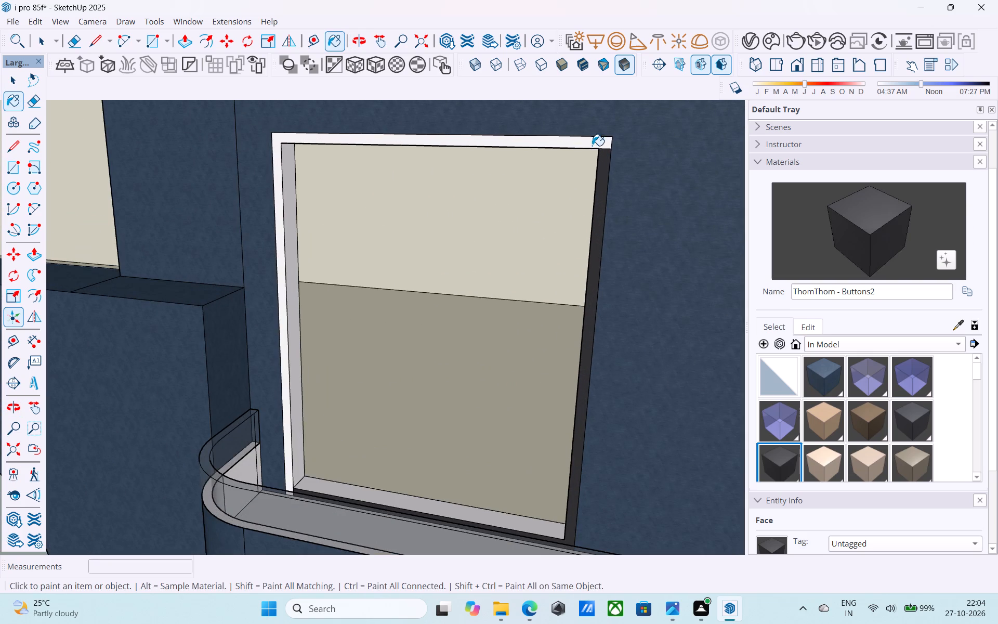
Paint the front frames of the third and fourth balcony windows up in that stack with ThomThom - Buttons2.
scroll(592, 146, down, 4)
middle_drag(592, 146, 547, 348)
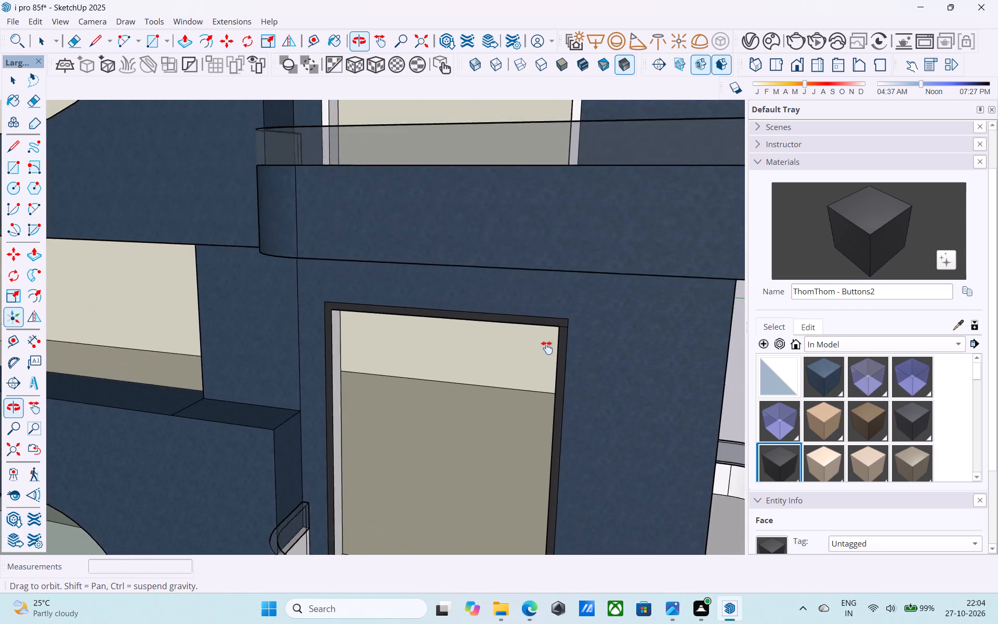
middle_drag(547, 348, 533, 495)
click(561, 225)
scroll(561, 222, down, 4)
shift+middle_drag(561, 222, 543, 356)
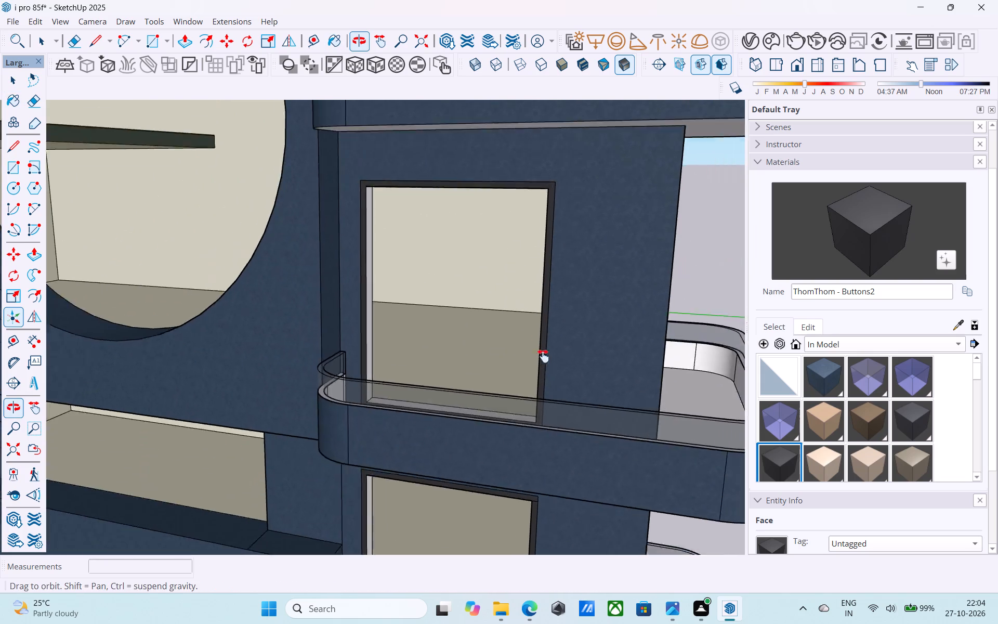
shift+middle_drag(543, 356, 550, 478)
click(564, 211)
Paint the front frames of the fifth, sixth and topmost balcony windows in that stack with ThomThom - Buttons2.
scroll(564, 209, down, 2)
shift+middle_drag(560, 224, 543, 527)
shift+middle_drag(533, 212, 534, 215)
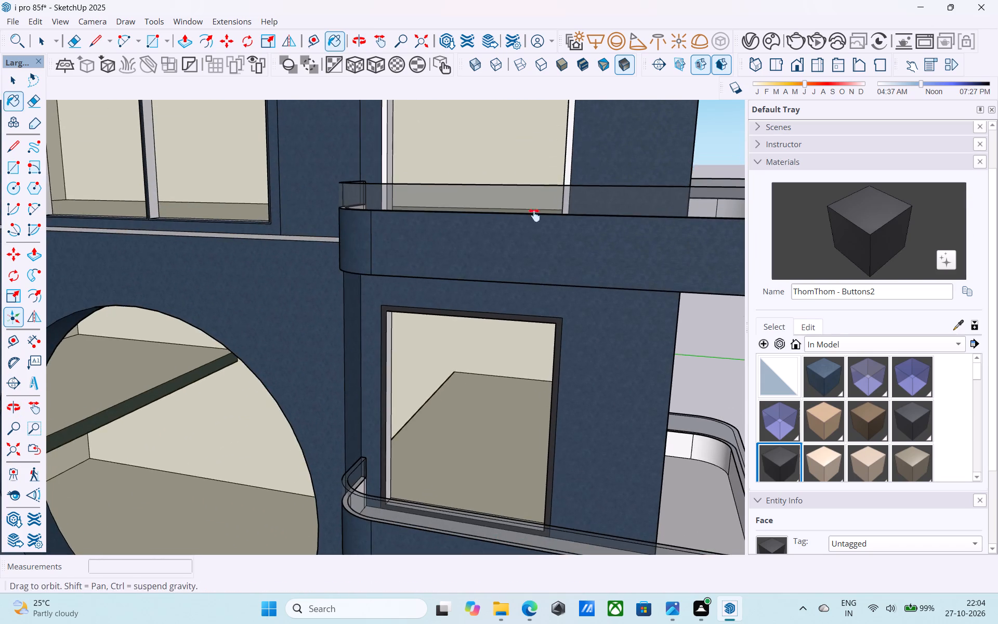
shift+middle_drag(534, 215, 514, 436)
click(557, 269)
shift+middle_drag(556, 256, 550, 565)
shift+middle_drag(558, 339, 550, 449)
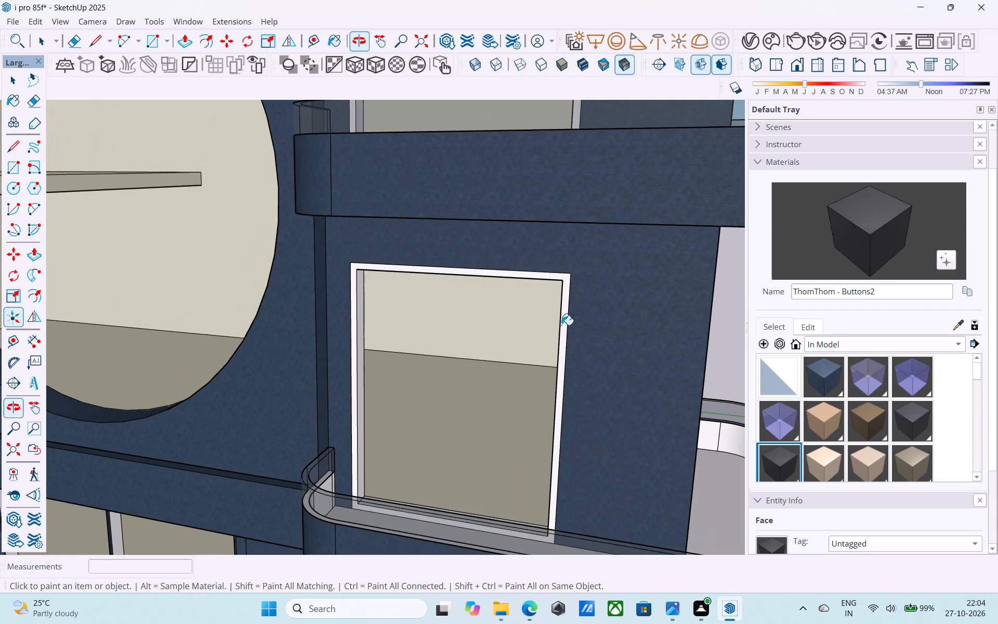
click(564, 315)
scroll(570, 280, down, 5)
shift+middle_drag(566, 297, 532, 530)
scroll(543, 317, up, 4)
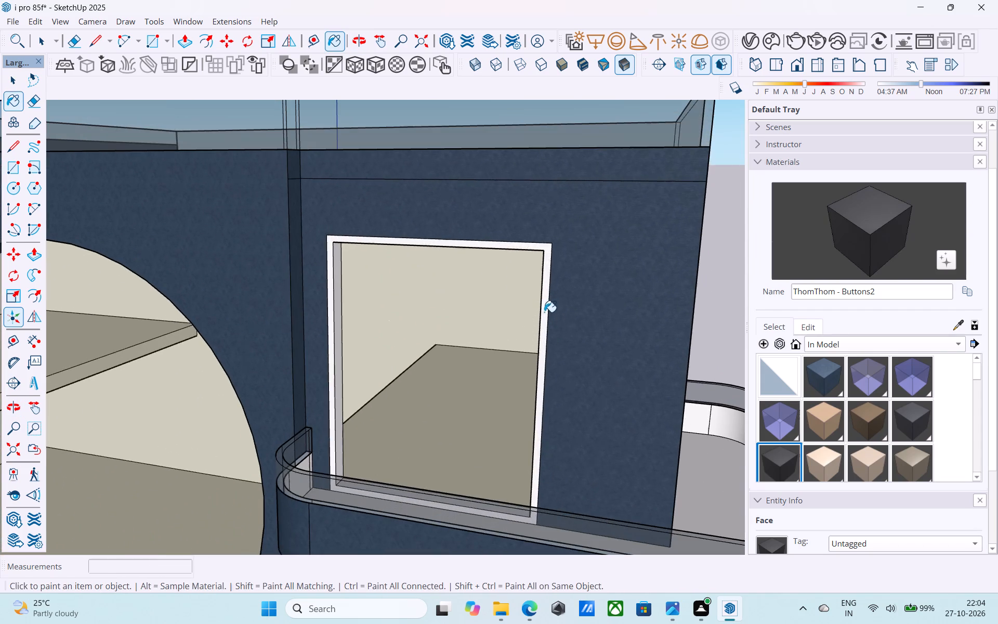
click(545, 309)
Paint the top face of the ledge below the central two-pane window with ThomThom - Buttons2.
scroll(545, 304, down, 14)
shift+middle_drag(531, 342, 597, 220)
shift+middle_drag(527, 452, 515, 411)
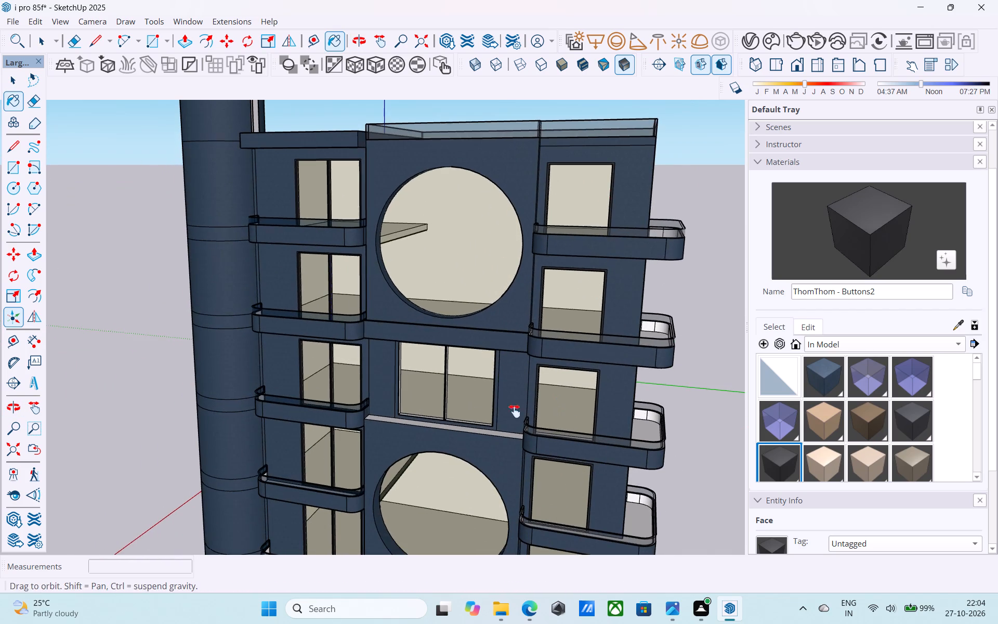
shift+middle_drag(515, 411, 519, 237)
scroll(507, 219, up, 8)
middle_drag(481, 251, 445, 390)
click(458, 328)
Save the model with the painted tower front.
scroll(458, 328, down, 2)
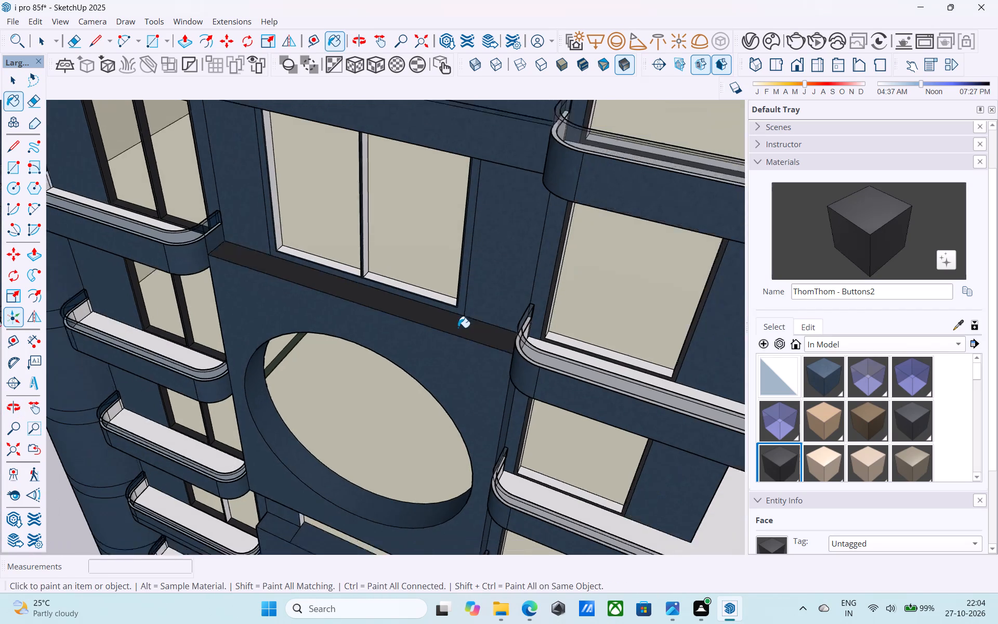
scroll(458, 328, down, 2)
middle_drag(453, 332, 618, 179)
scroll(609, 189, down, 4)
shift+middle_drag(564, 259, 458, 281)
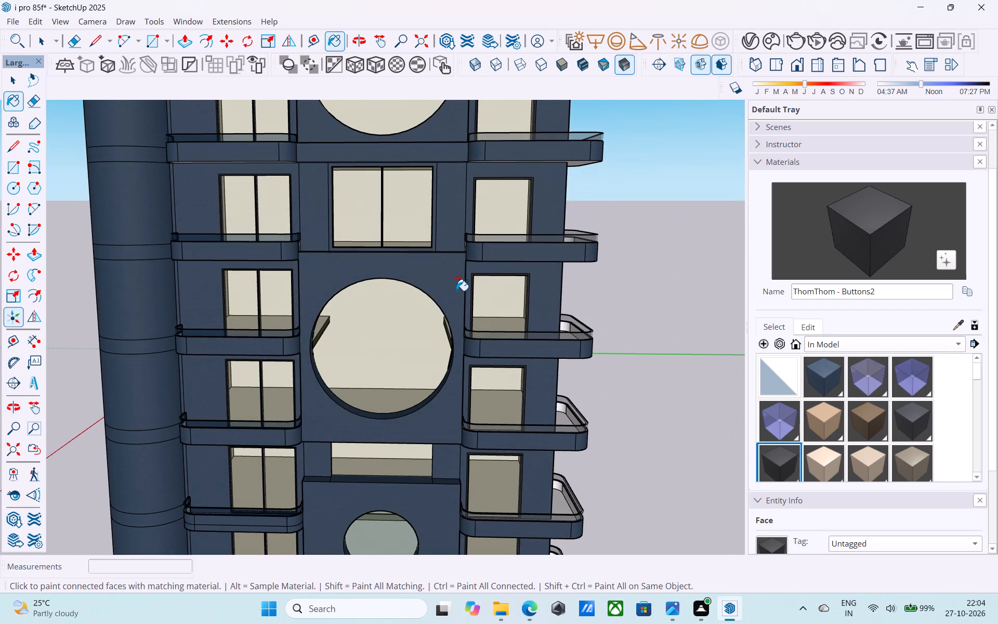
key(ctrl+s)
key(space)
Push/Pull the building's rectangular bottom face outward by 2' to deepen the base.
scroll(385, 313, down, 10)
middle_drag(376, 307, 364, 309)
click(523, 292)
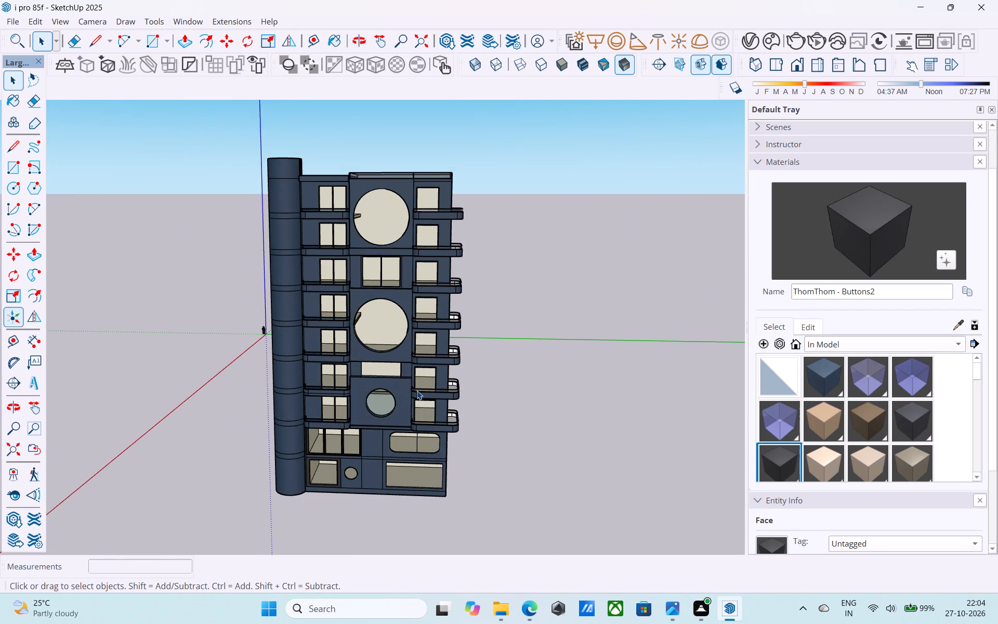
shift+middle_drag(417, 391, 480, 300)
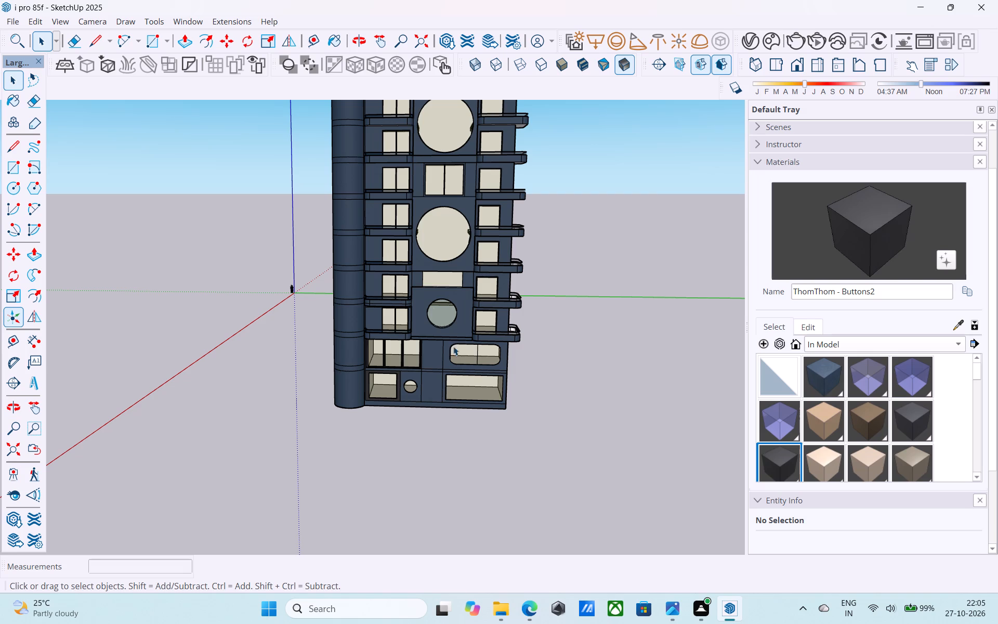
middle_drag(421, 411, 425, 406)
scroll(423, 410, up, 7)
middle_drag(395, 427, 489, 217)
scroll(487, 224, up, 1)
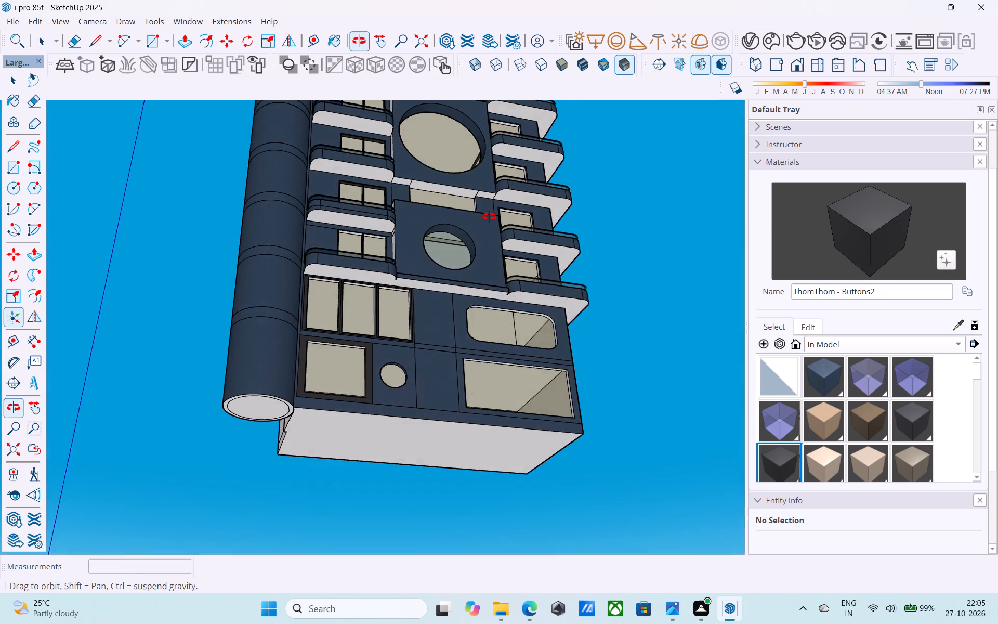
middle_drag(489, 217, 490, 215)
middle_drag(377, 427, 439, 306)
click(406, 347)
scroll(409, 345, up, 1)
key(p)
click(409, 344)
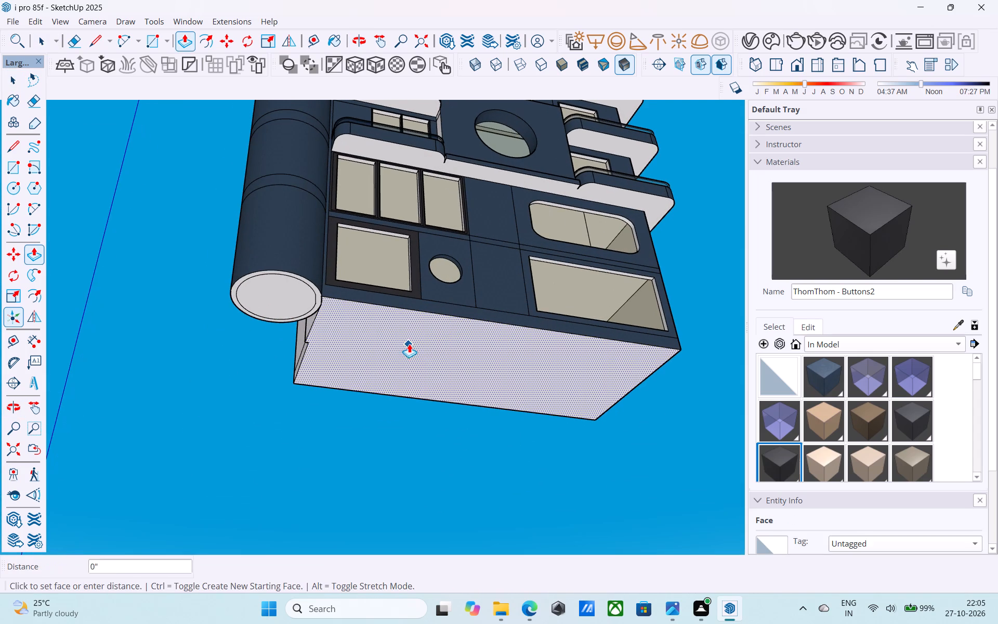
text(2')
key(Return)
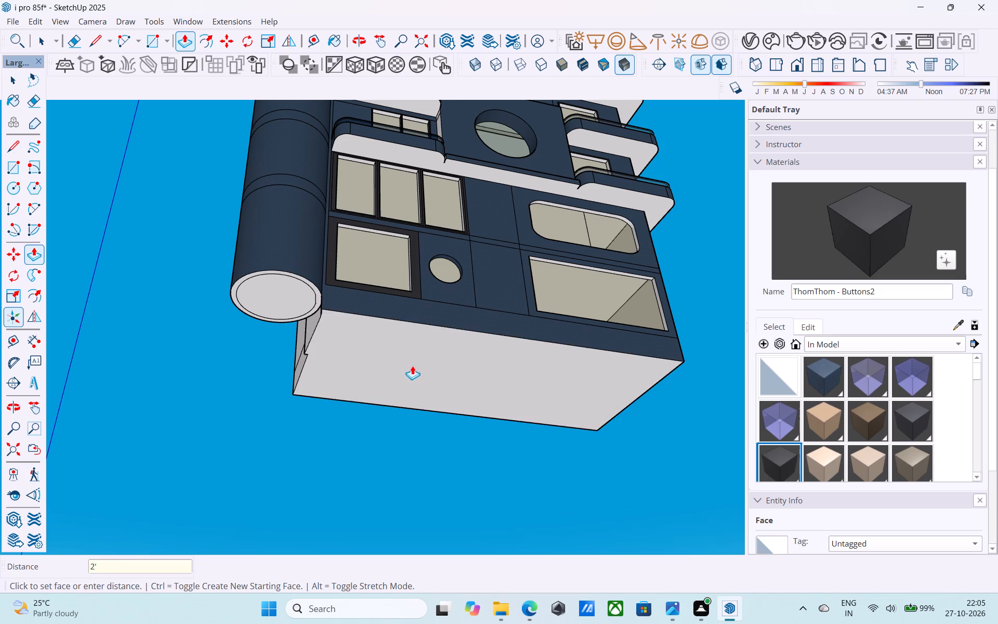
key(space)
Draw a vertical line across the base strip, continuing the wall seam beside the large ground-floor opening down to the bottom edge.
middle_drag(410, 363, 312, 618)
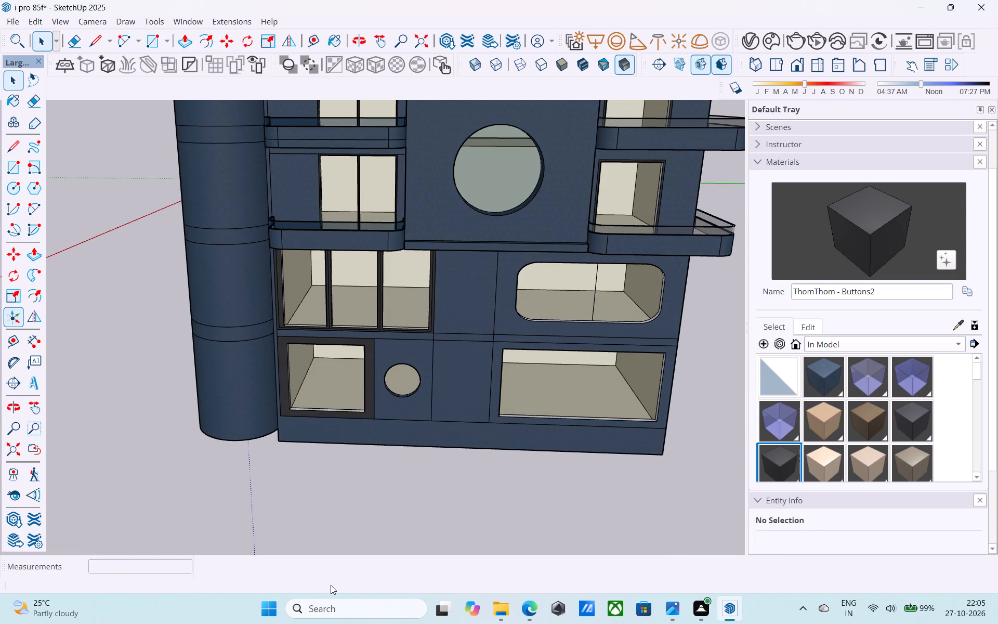
middle_drag(406, 569, 484, 531)
scroll(492, 418, up, 5)
middle_drag(484, 432, 486, 424)
scroll(486, 424, up, 4)
key(l)
click(492, 419)
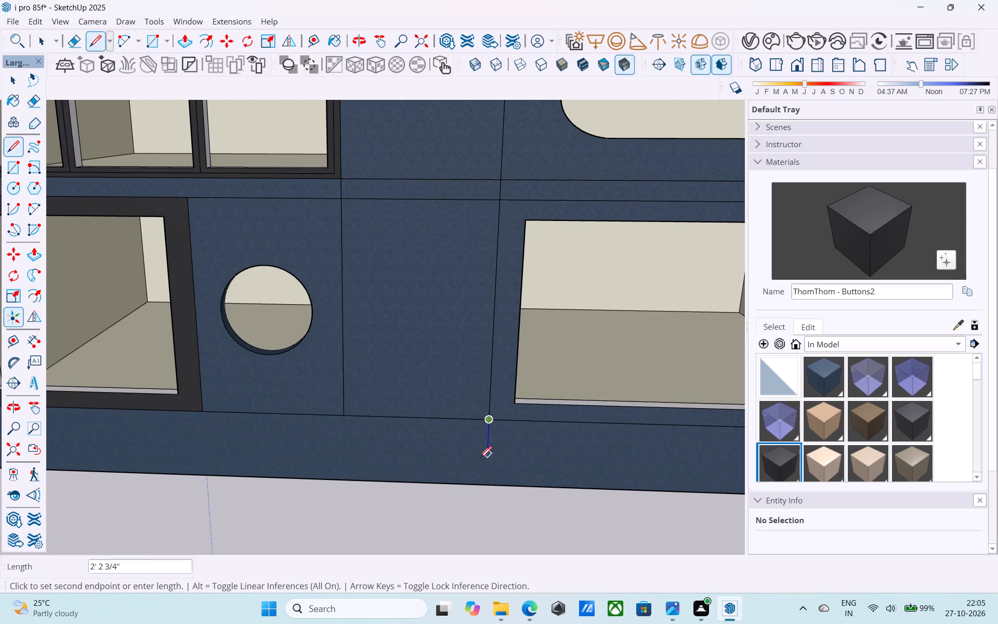
click(484, 484)
Draw a vertical line from the dark ground-floor frame's lower corner beside the round window down to the base's bottom edge.
middle_drag(250, 424, 282, 416)
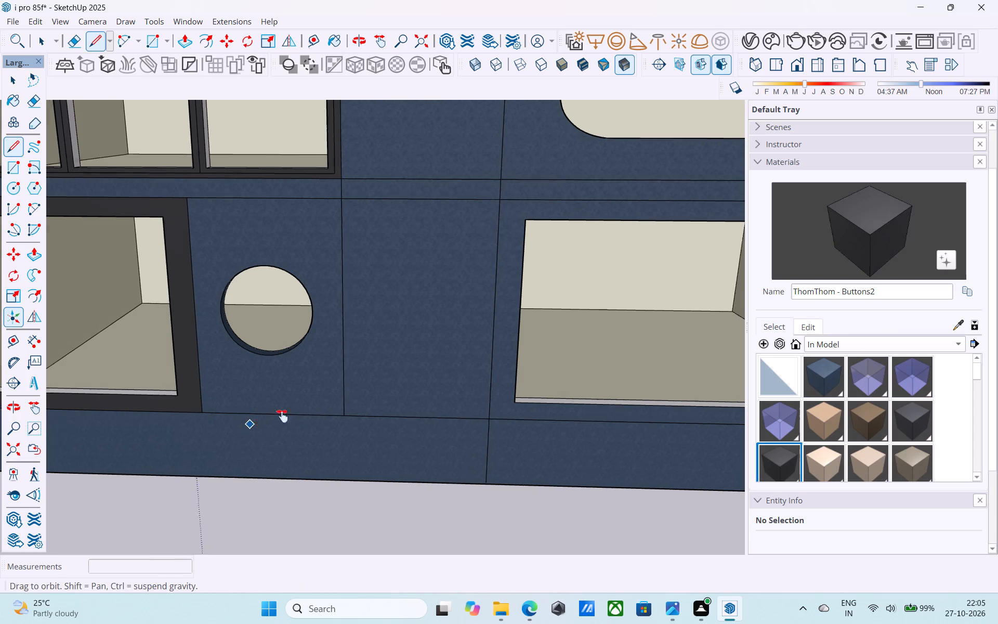
middle_drag(282, 416, 419, 411)
click(331, 415)
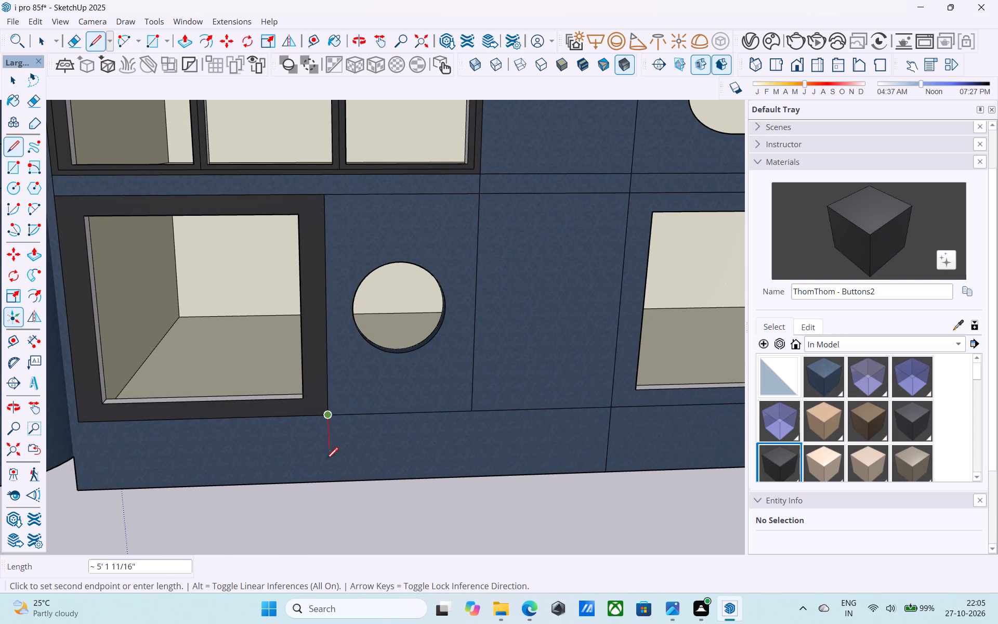
click(323, 489)
click(297, 464)
key(space)
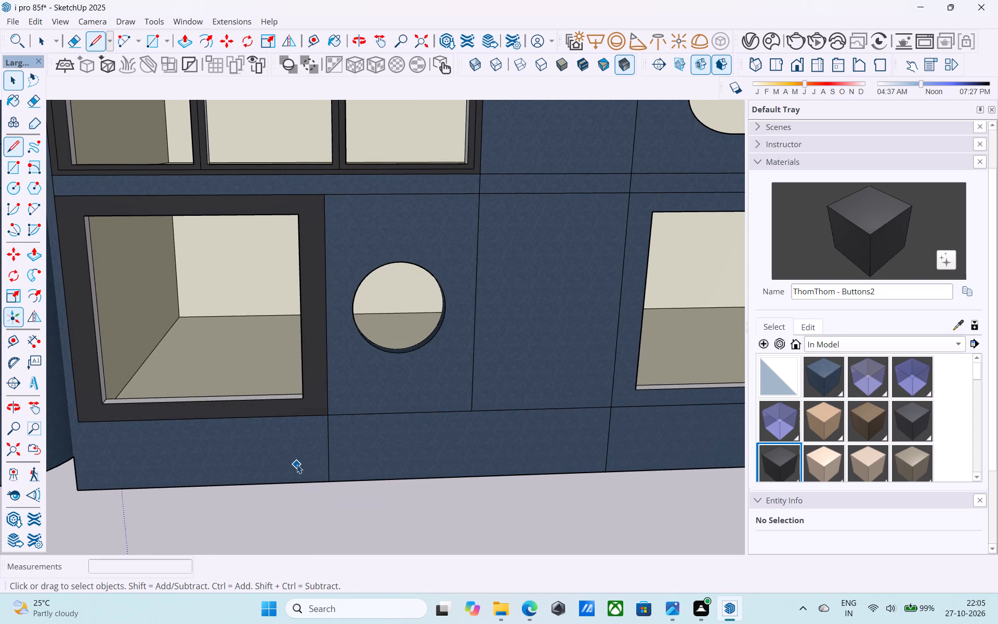
Draw a short edge from the ground-floor frame's column-side lower corner to the column, and select the base face to check the split.
click(297, 464)
key(l)
click(77, 415)
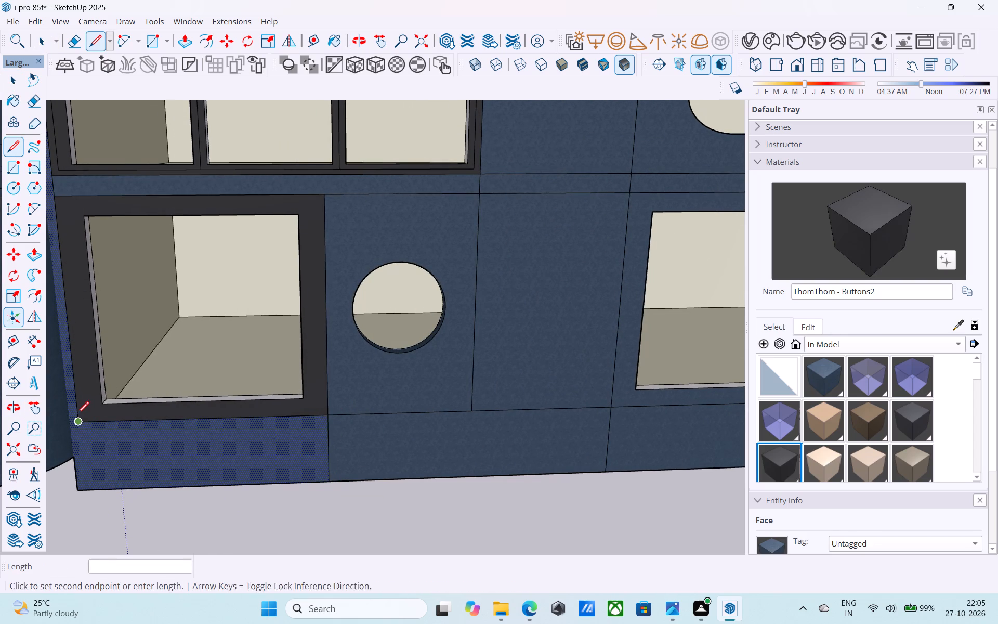
click(70, 420)
scroll(75, 426, up, 8)
key(space)
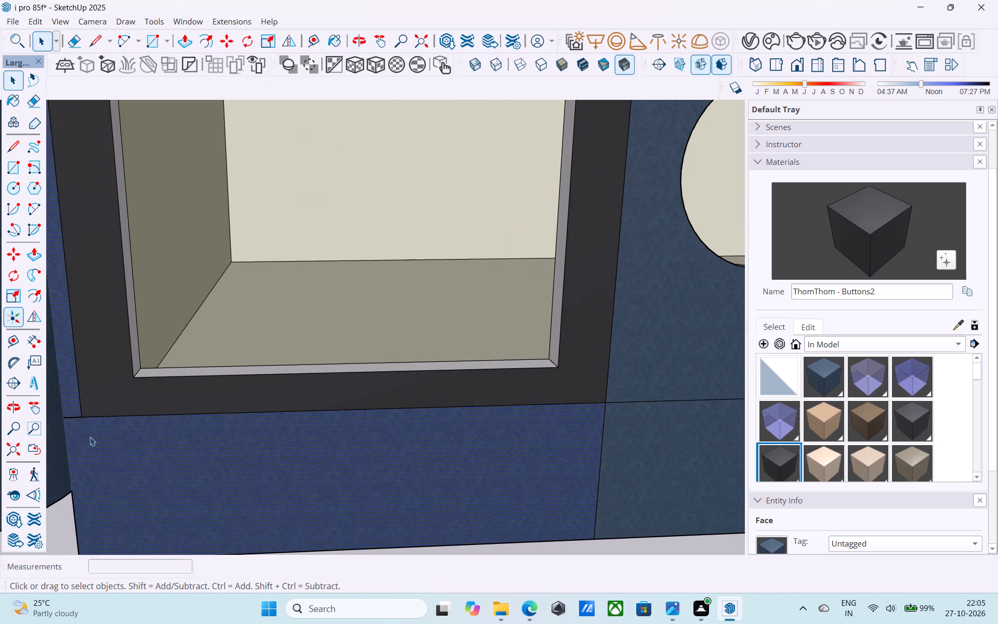
click(90, 437)
Redraw the short edge of about 5 5/16" between the dark ground-floor frame's lower corner and the column.
key(l)
click(77, 414)
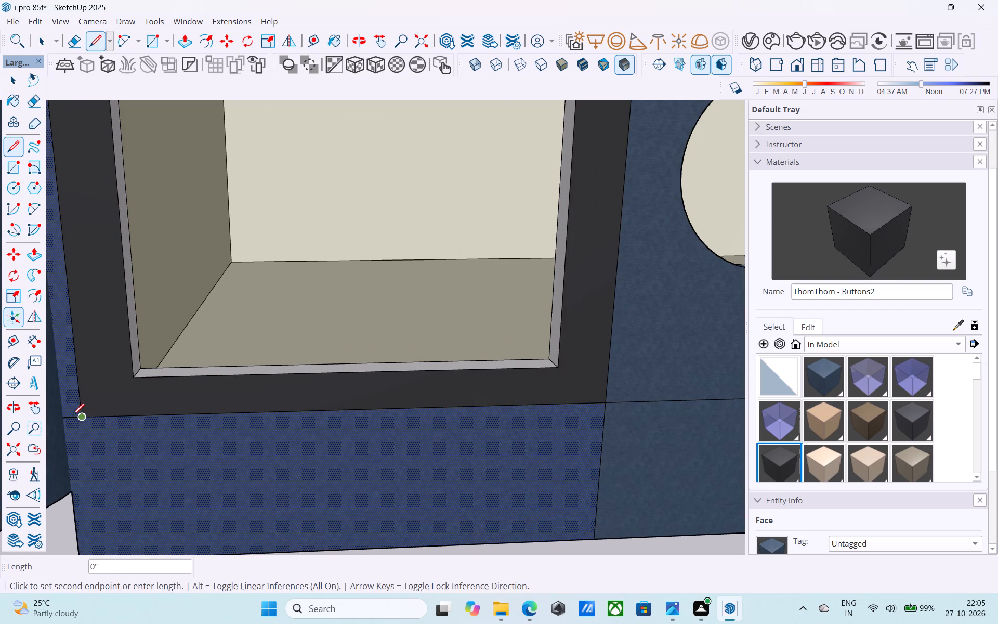
click(65, 419)
scroll(64, 419, up, 3)
middle_drag(64, 419, 230, 404)
scroll(225, 409, up, 6)
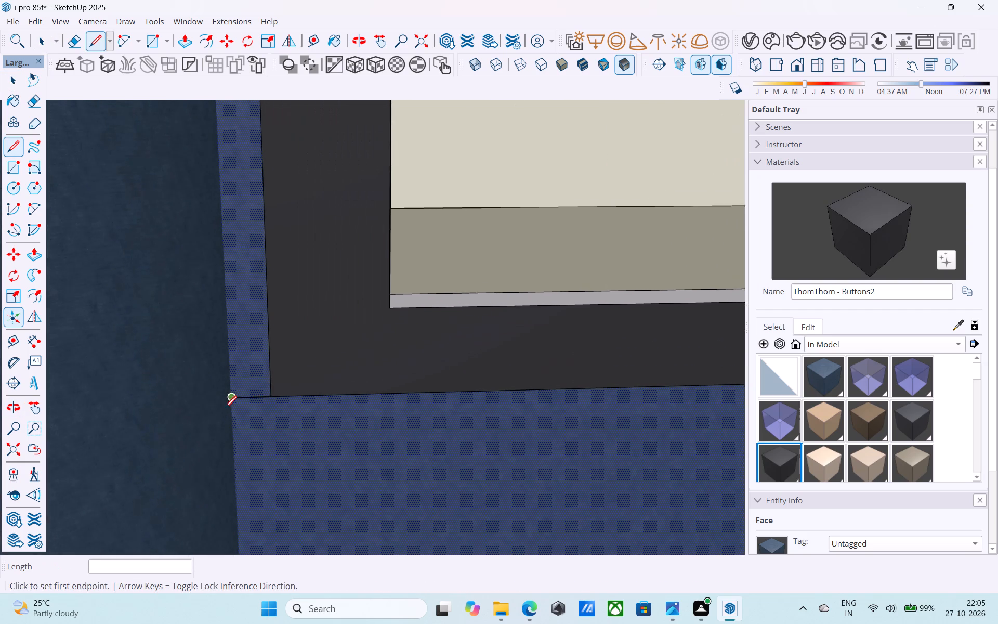
scroll(225, 409, up, 20)
scroll(225, 409, up, 11)
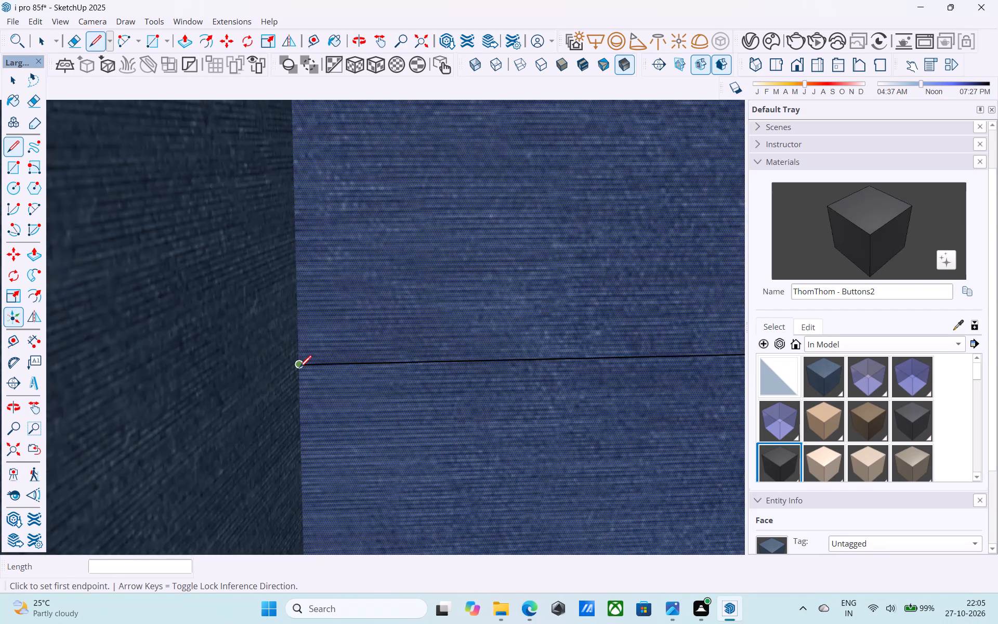
click(291, 368)
scroll(288, 368, down, 9)
scroll(288, 368, up, 1)
scroll(288, 368, down, 5)
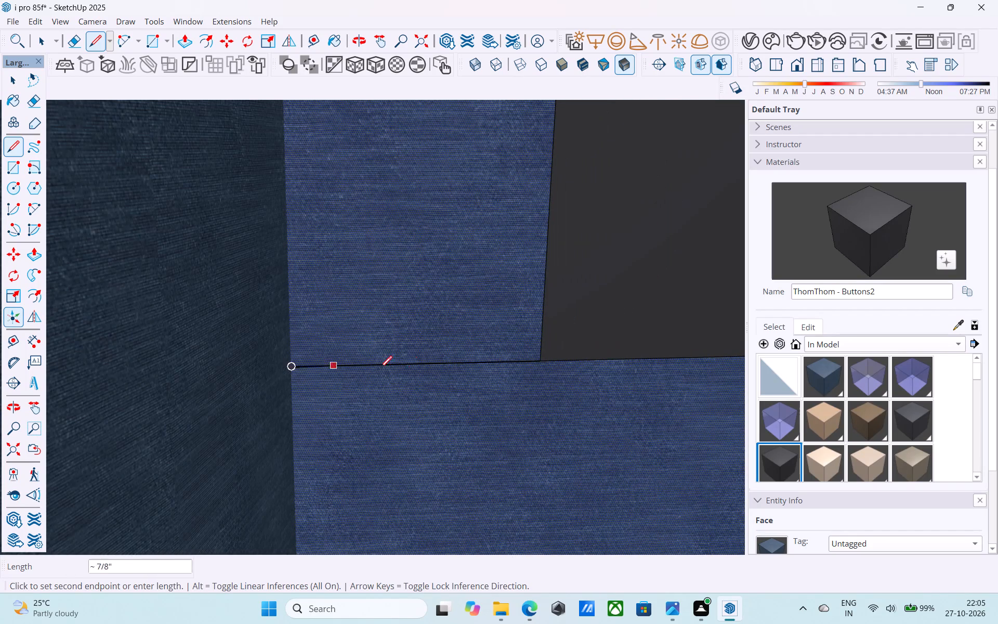
click(538, 362)
click(292, 371)
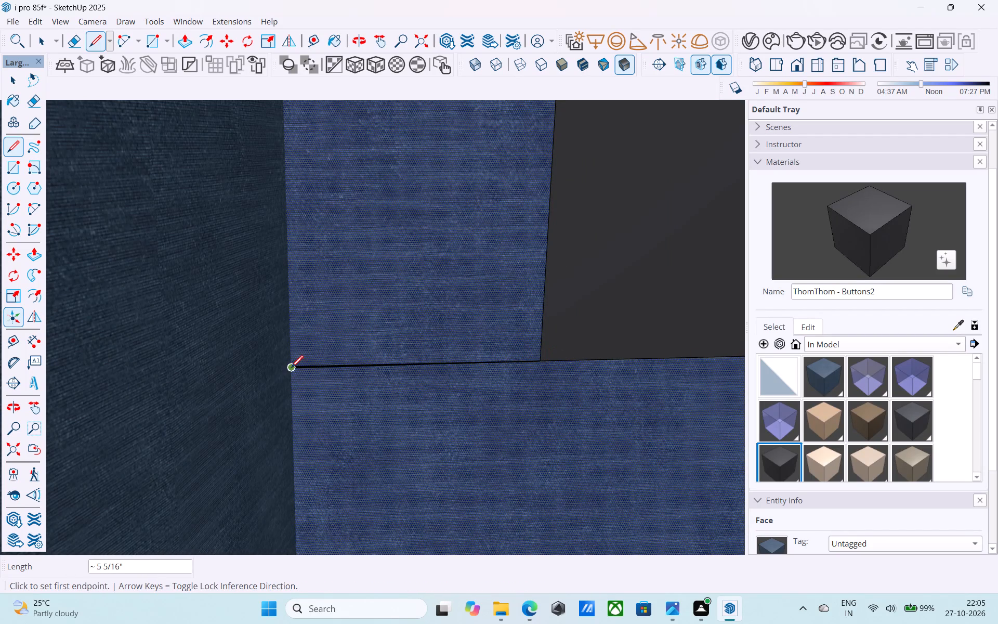
Draw a vertical line from the short edge's column-side end down to the base's bottom corner.
scroll(291, 369, down, 4)
click(288, 375)
scroll(296, 441, down, 3)
middle_drag(296, 469, 229, 168)
shift+middle_drag(256, 365, 243, 143)
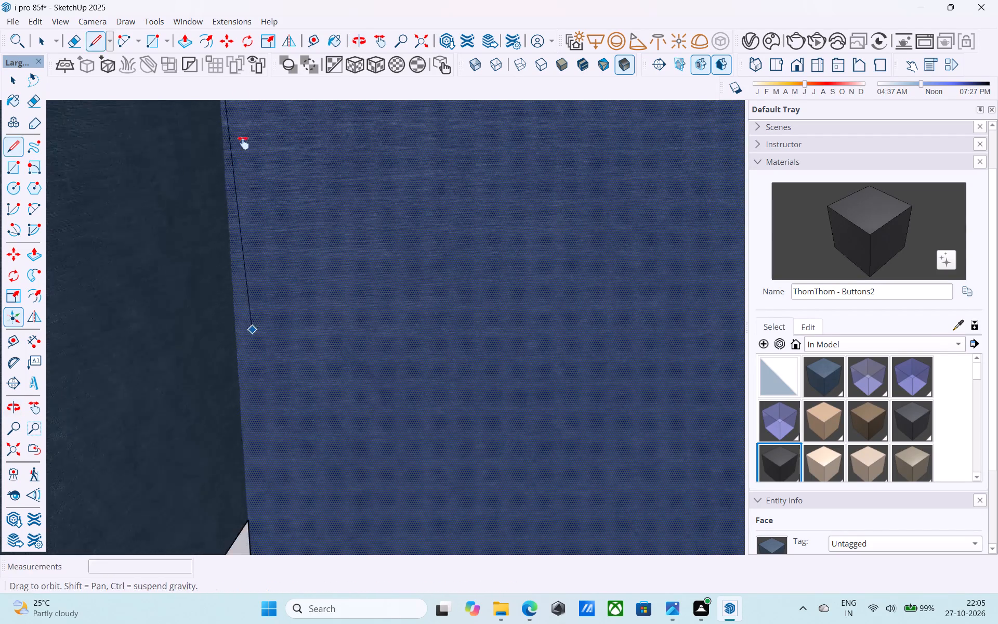
shift+middle_drag(243, 143, 242, 103)
scroll(229, 264, down, 9)
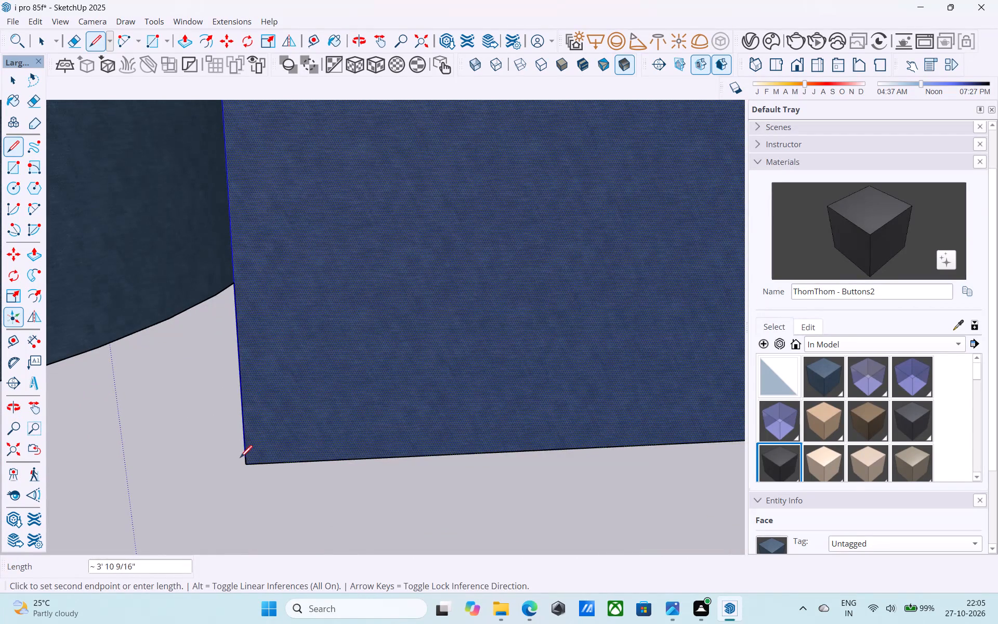
click(240, 464)
scroll(233, 435, down, 13)
shift+middle_drag(244, 380, 255, 331)
Push/Pull the base face below the dark-framed ground-floor window outward by 4'.
scroll(300, 355, up, 2)
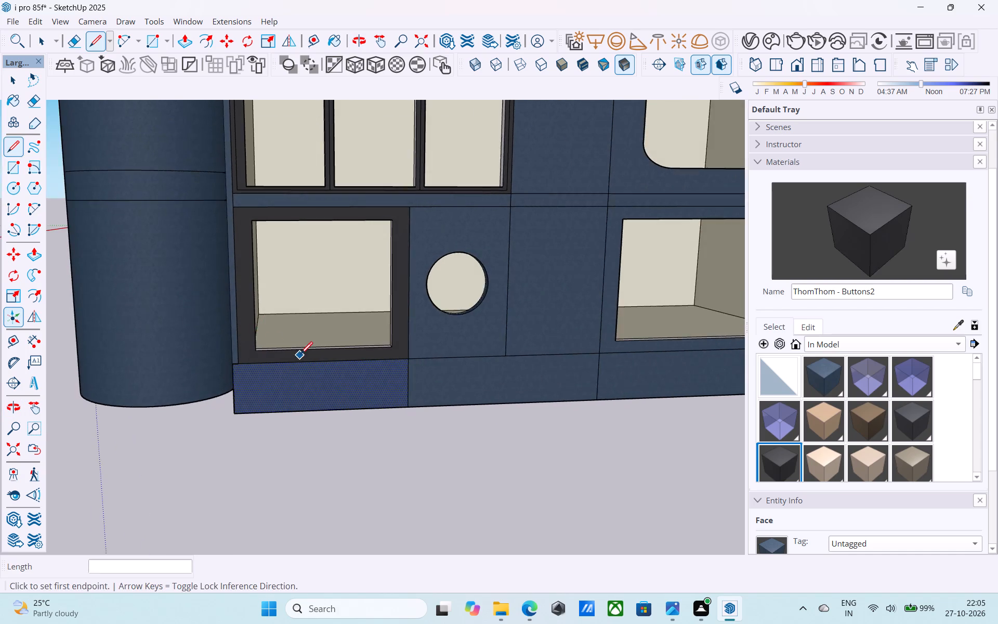
scroll(300, 355, up, 2)
key(space)
click(322, 401)
key(p)
click(322, 400)
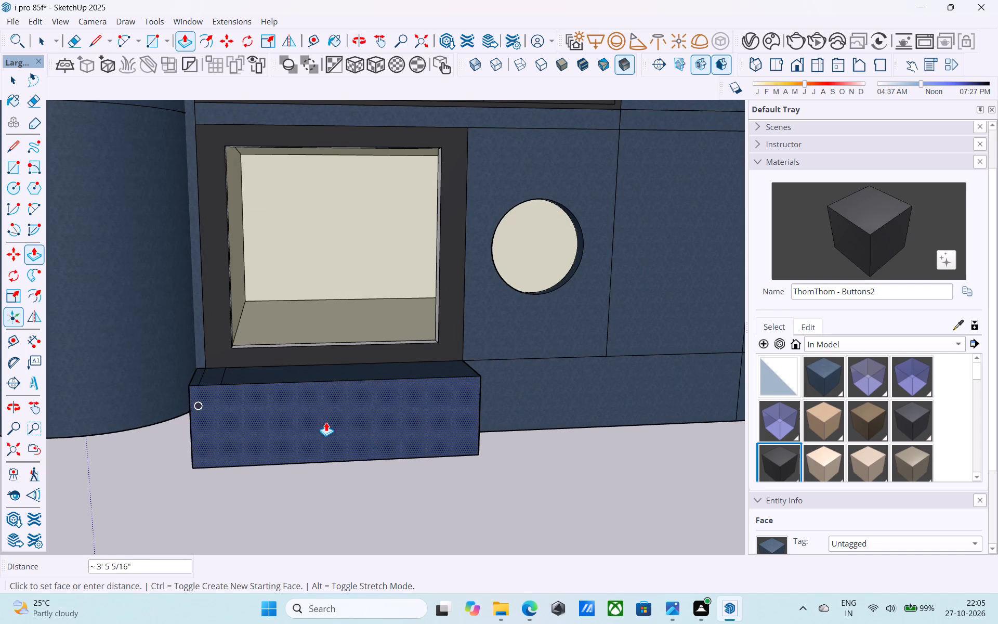
key(4)
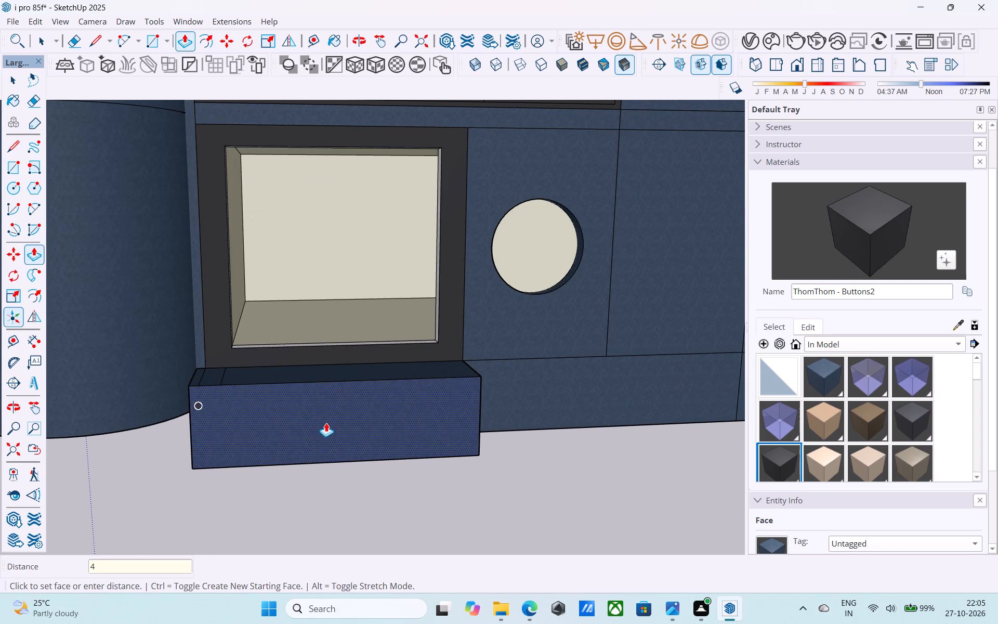
key(apostrophe)
key(Return)
Push/Pull the base face below the large ground-floor opening outward by the same 4' distance.
scroll(340, 447, down, 10)
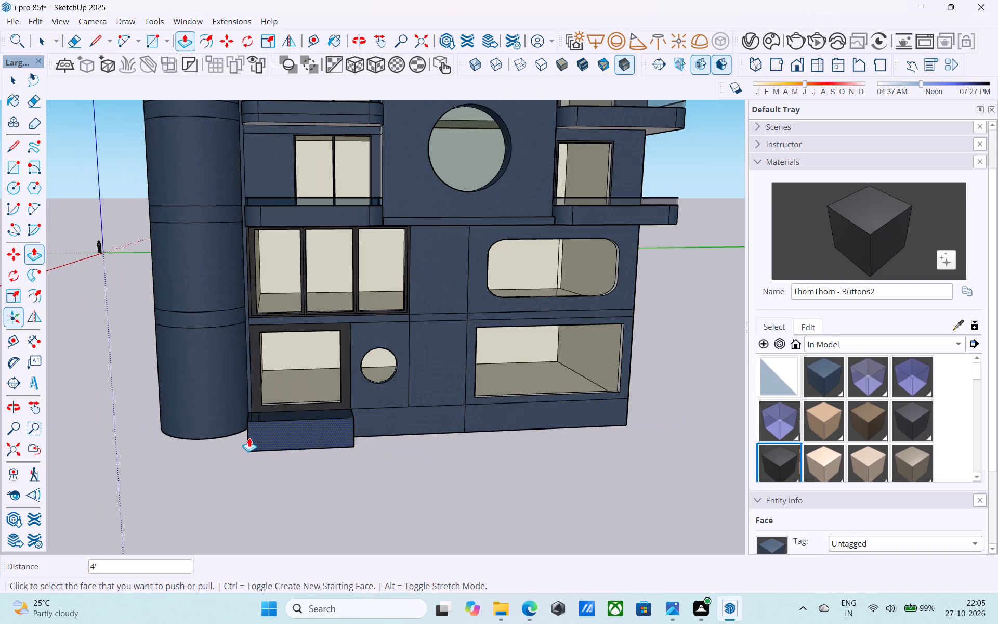
scroll(249, 438, down, 1)
scroll(492, 432, up, 1)
scroll(493, 431, down, 1)
scroll(493, 431, up, 4)
double_click(496, 415)
scroll(497, 414, down, 3)
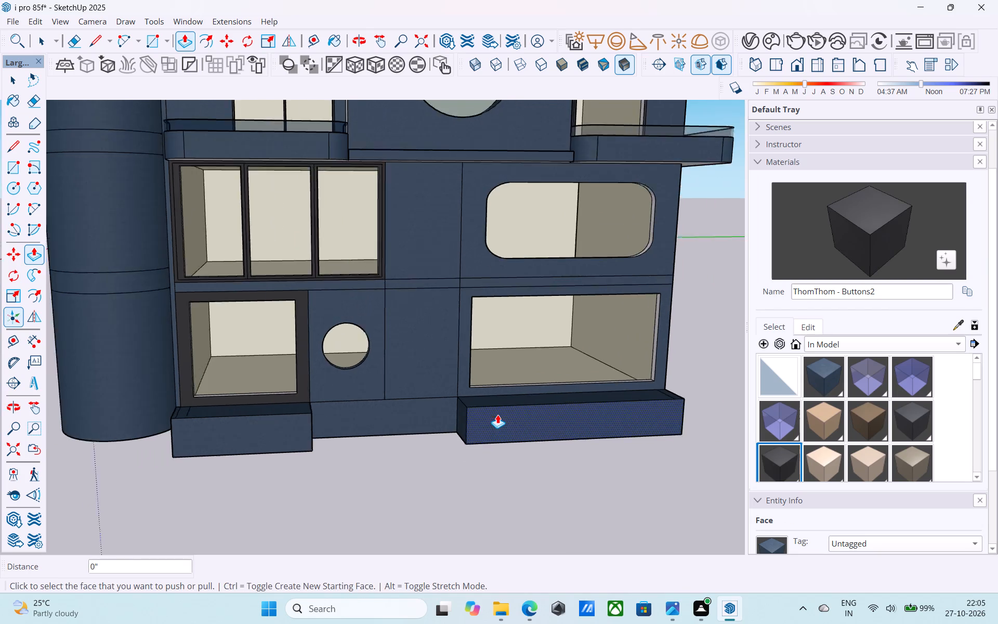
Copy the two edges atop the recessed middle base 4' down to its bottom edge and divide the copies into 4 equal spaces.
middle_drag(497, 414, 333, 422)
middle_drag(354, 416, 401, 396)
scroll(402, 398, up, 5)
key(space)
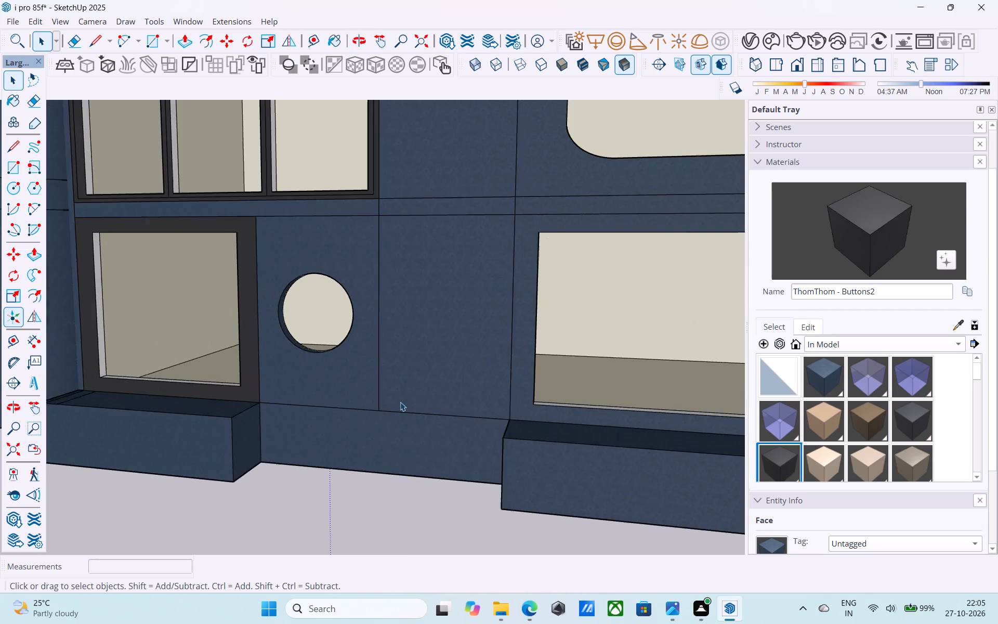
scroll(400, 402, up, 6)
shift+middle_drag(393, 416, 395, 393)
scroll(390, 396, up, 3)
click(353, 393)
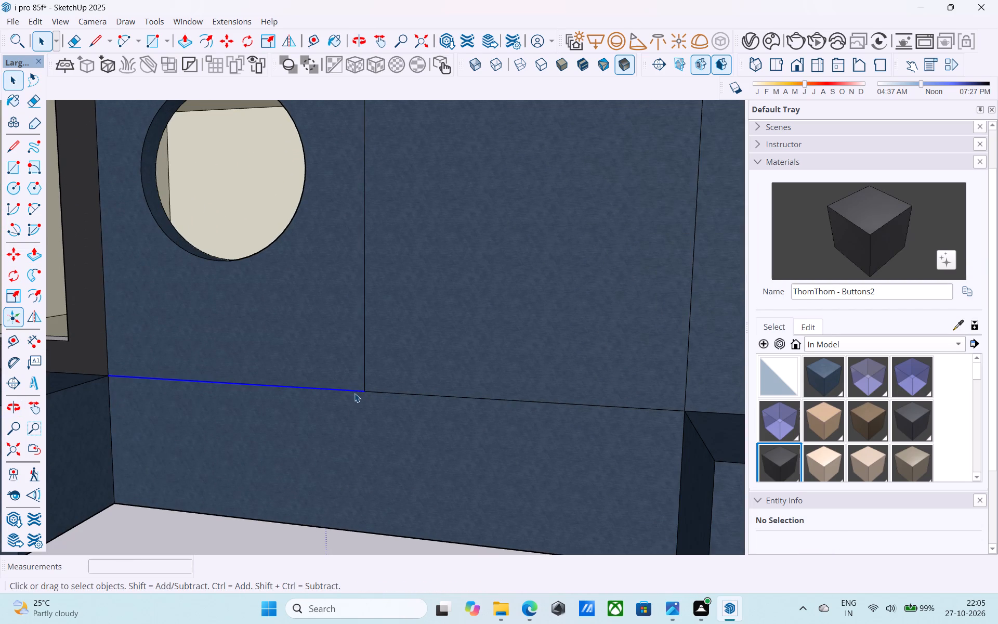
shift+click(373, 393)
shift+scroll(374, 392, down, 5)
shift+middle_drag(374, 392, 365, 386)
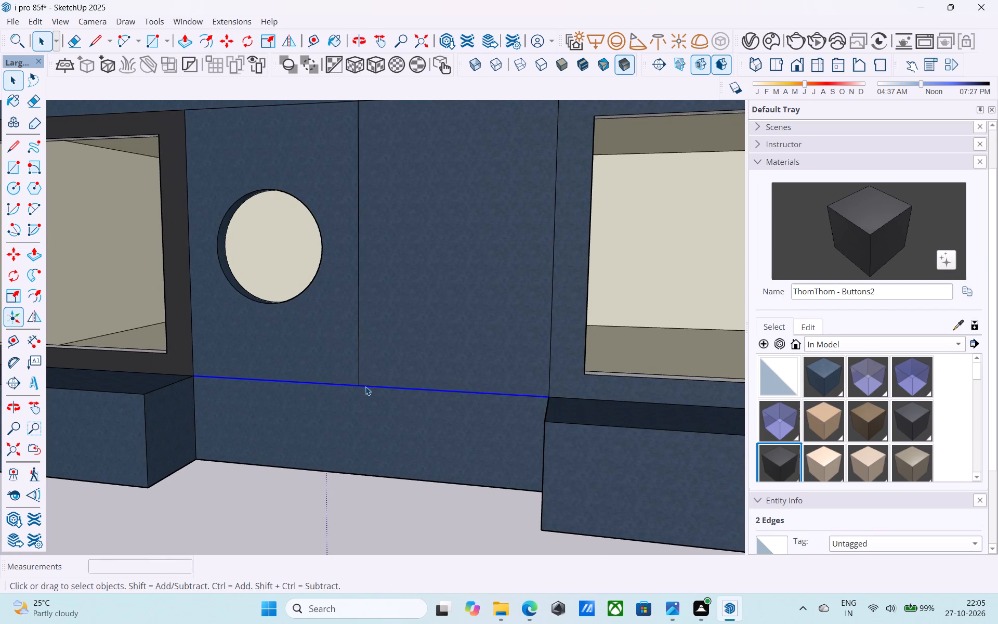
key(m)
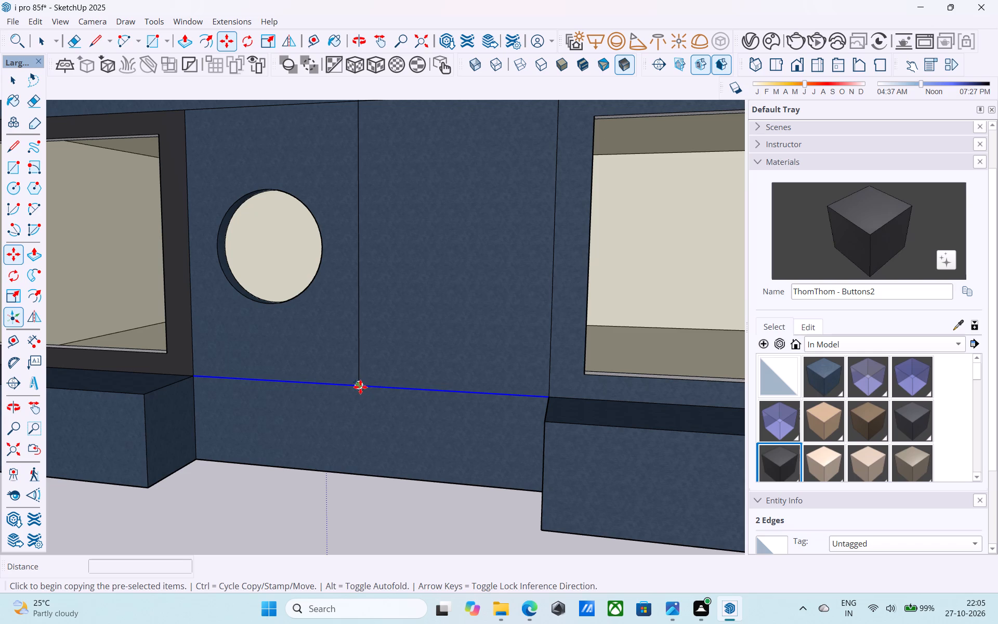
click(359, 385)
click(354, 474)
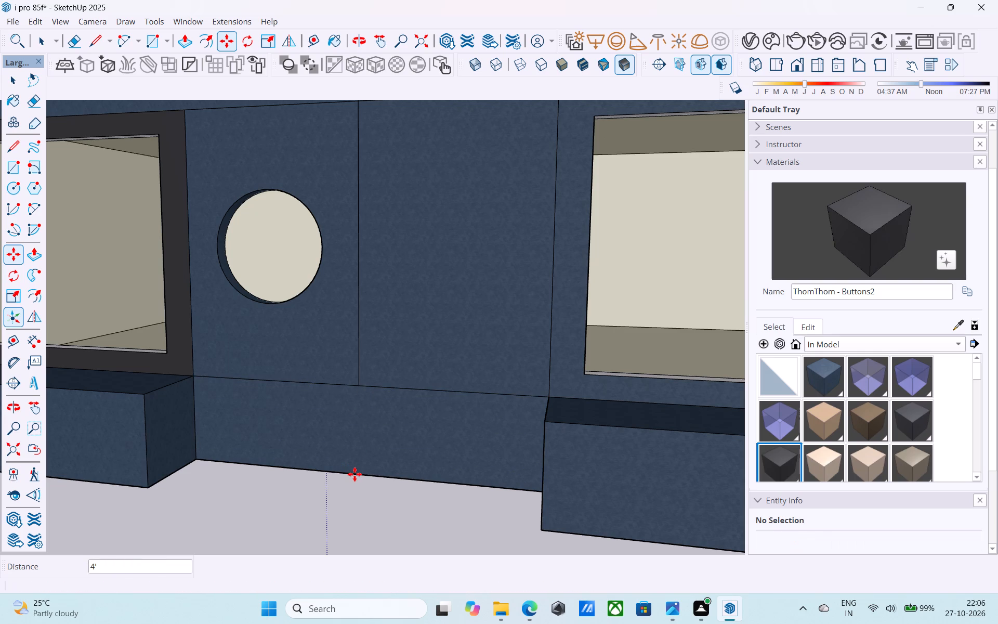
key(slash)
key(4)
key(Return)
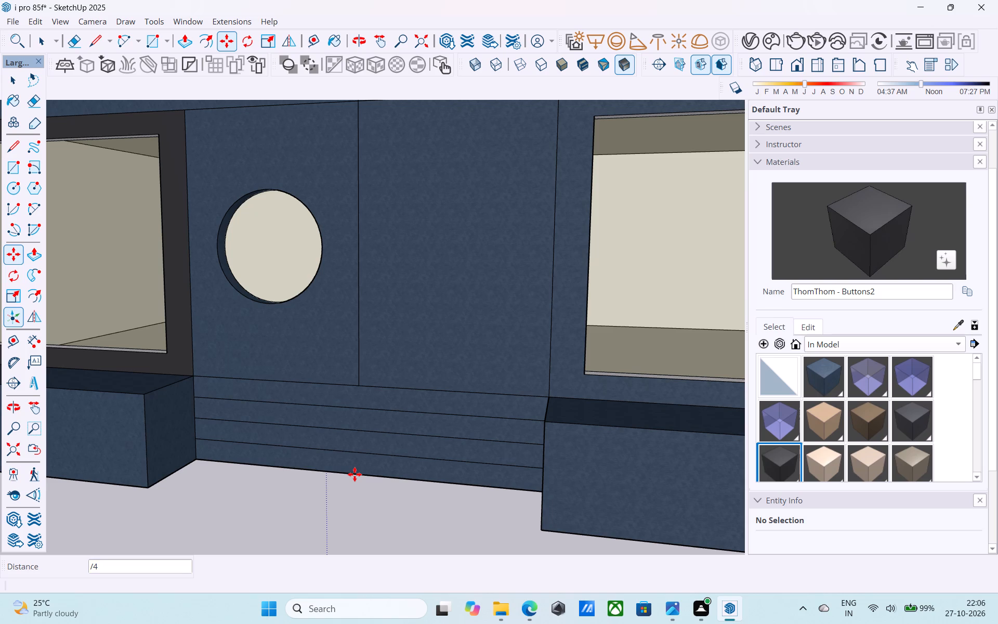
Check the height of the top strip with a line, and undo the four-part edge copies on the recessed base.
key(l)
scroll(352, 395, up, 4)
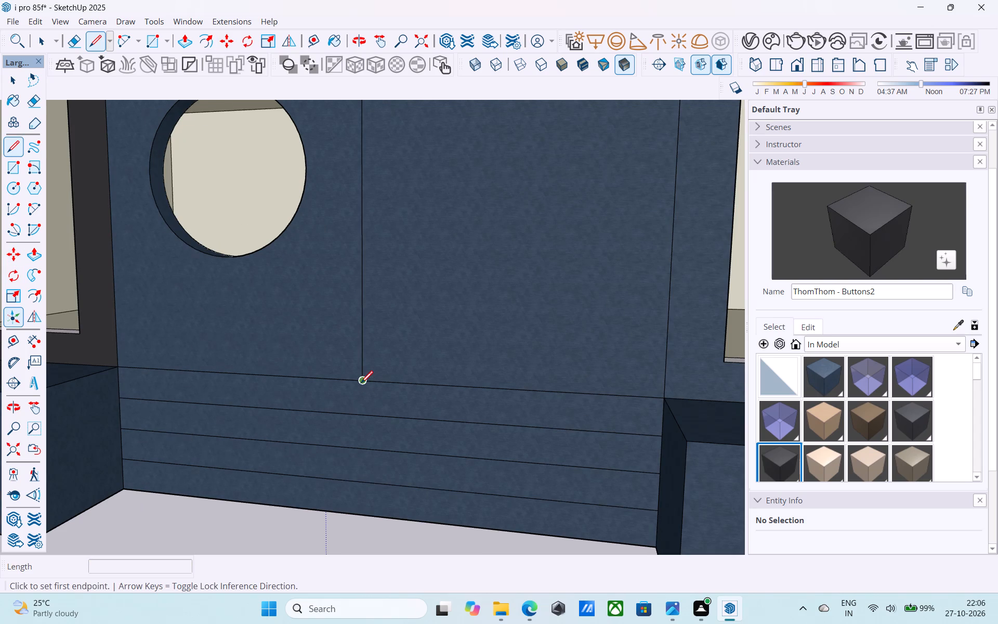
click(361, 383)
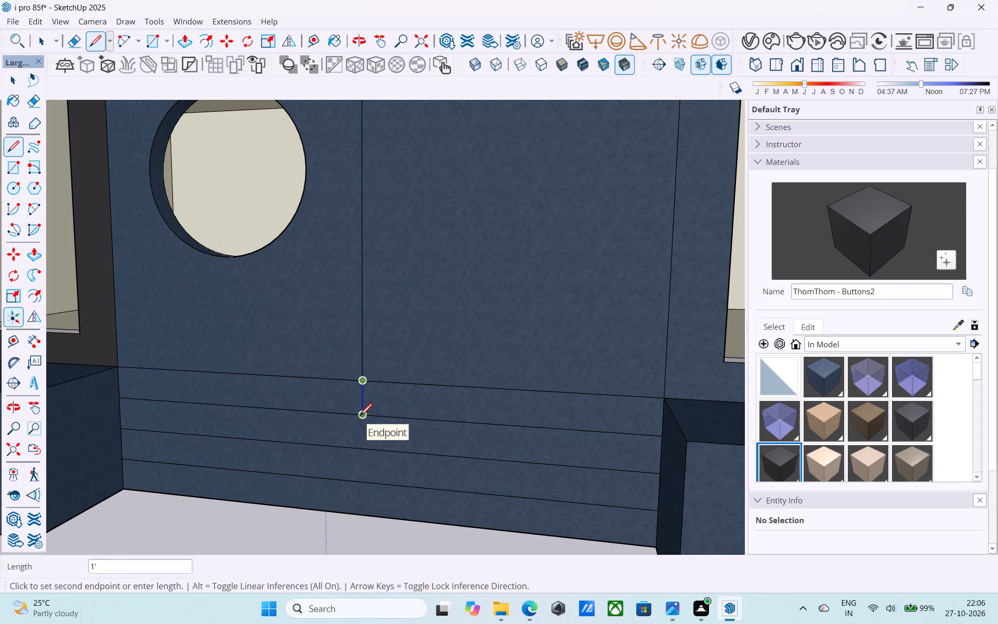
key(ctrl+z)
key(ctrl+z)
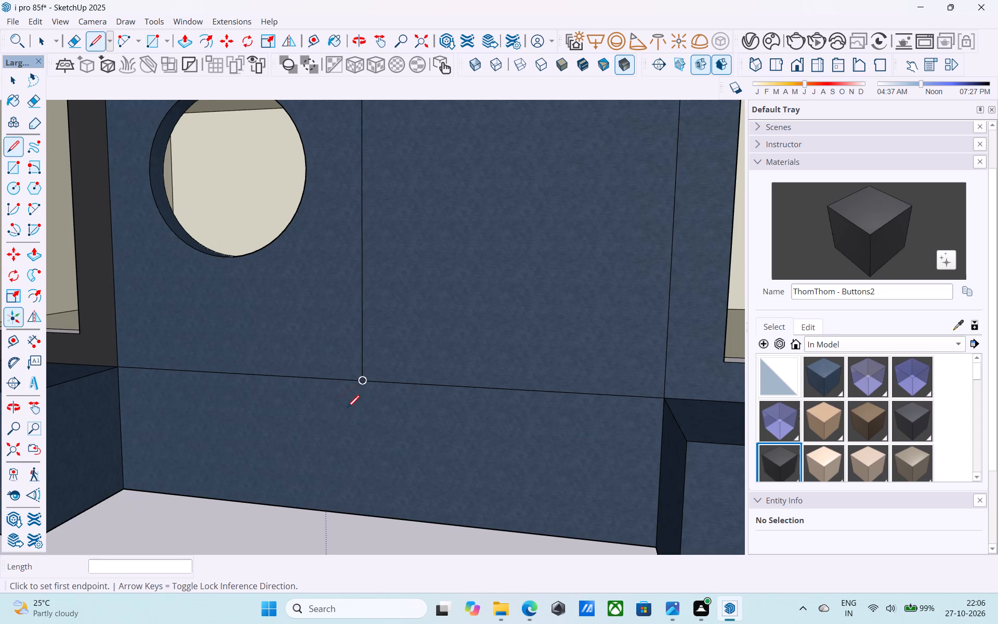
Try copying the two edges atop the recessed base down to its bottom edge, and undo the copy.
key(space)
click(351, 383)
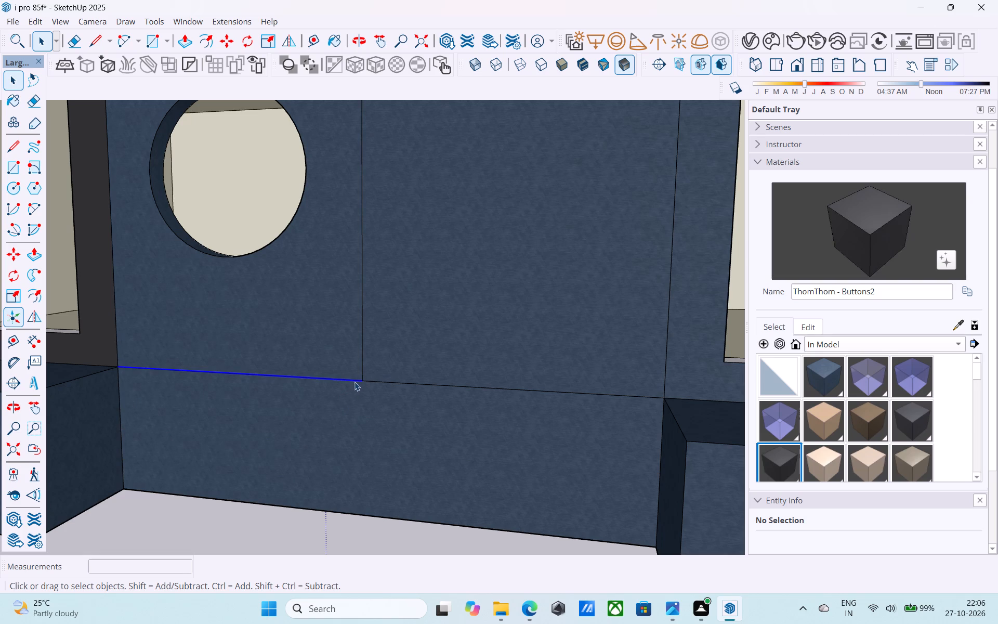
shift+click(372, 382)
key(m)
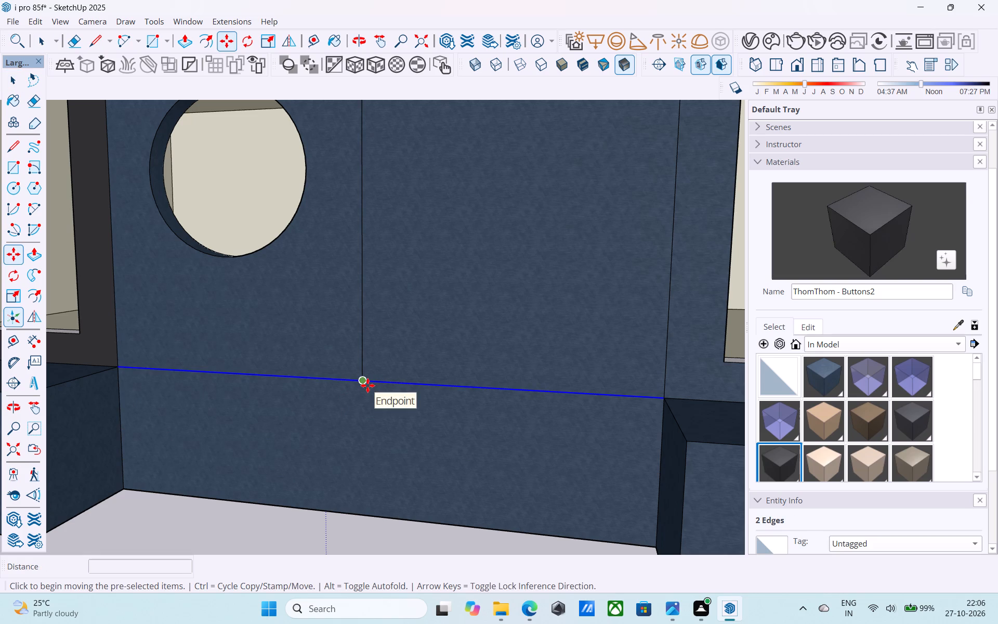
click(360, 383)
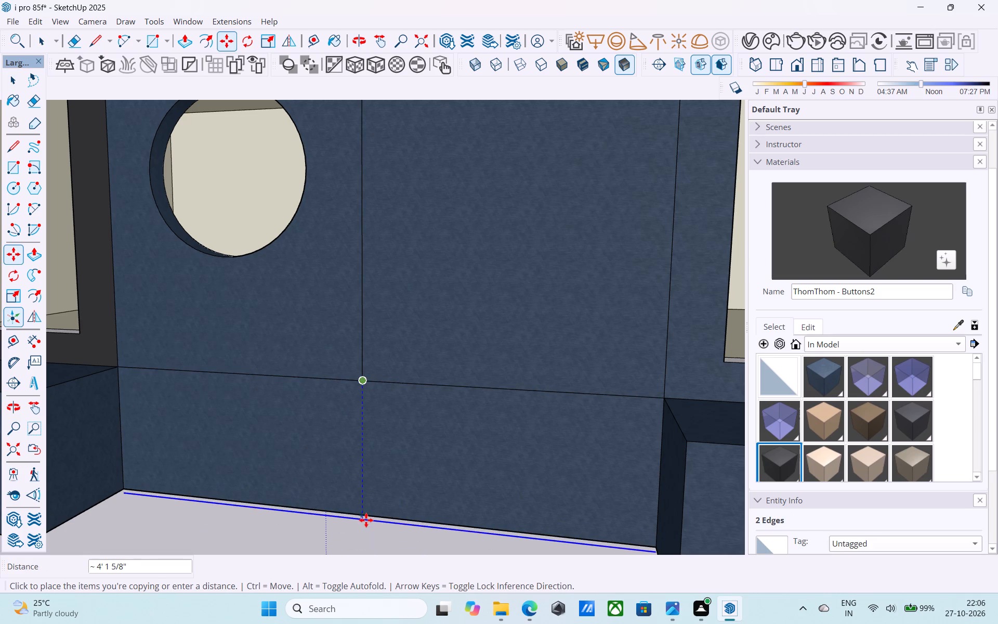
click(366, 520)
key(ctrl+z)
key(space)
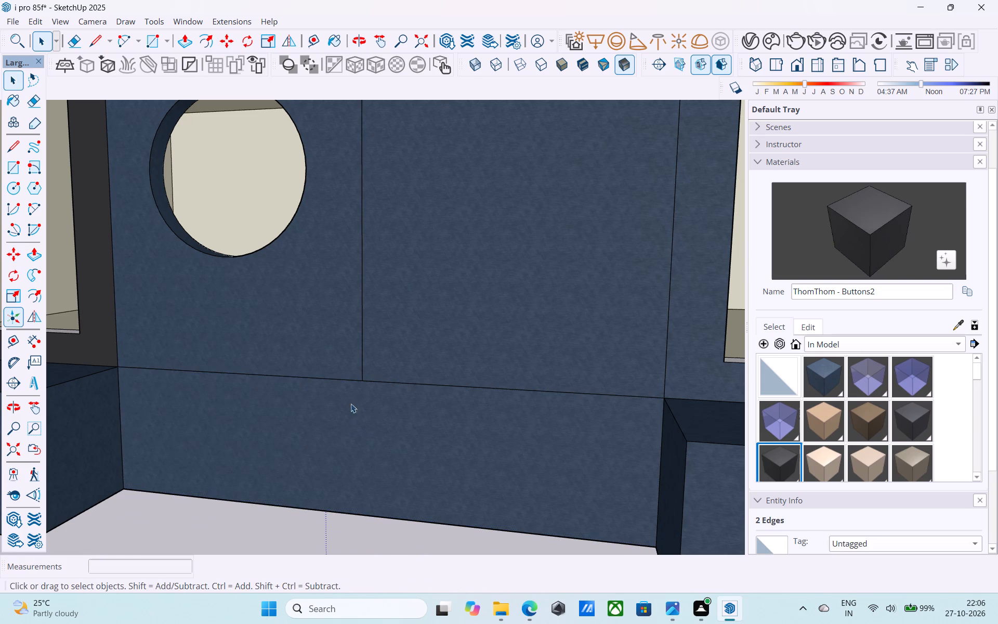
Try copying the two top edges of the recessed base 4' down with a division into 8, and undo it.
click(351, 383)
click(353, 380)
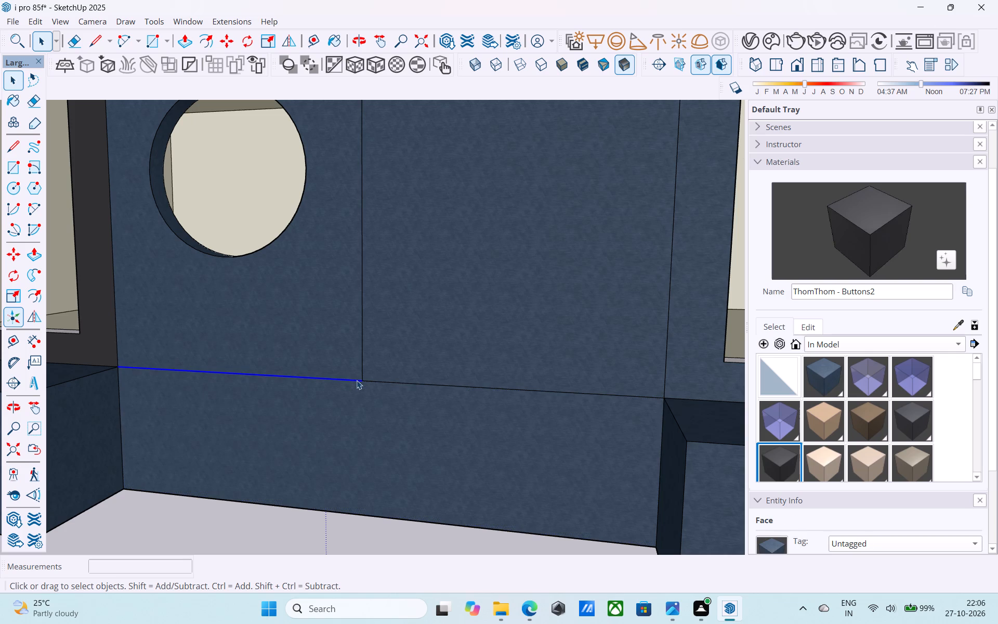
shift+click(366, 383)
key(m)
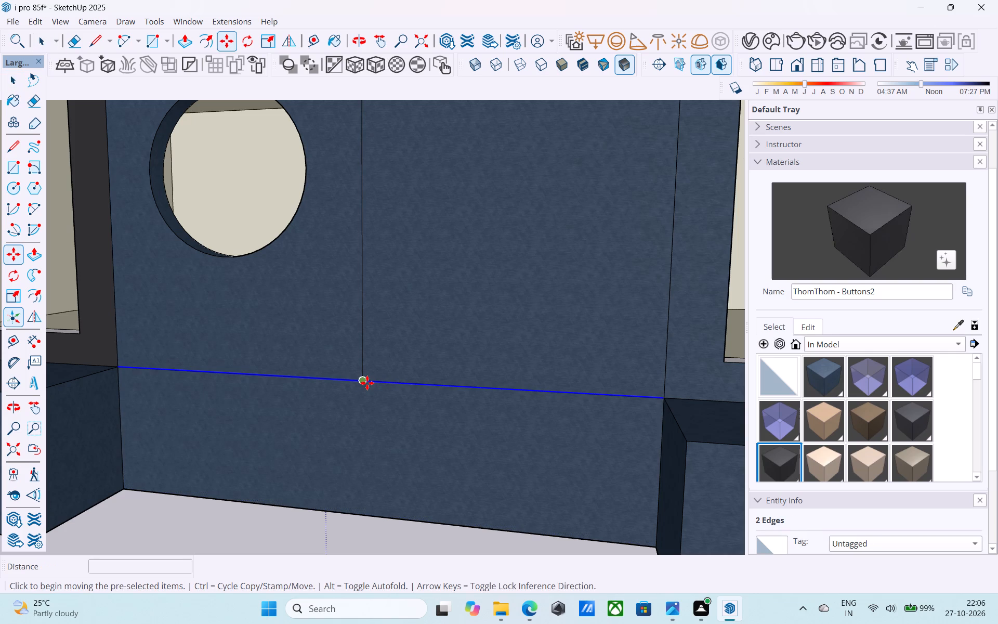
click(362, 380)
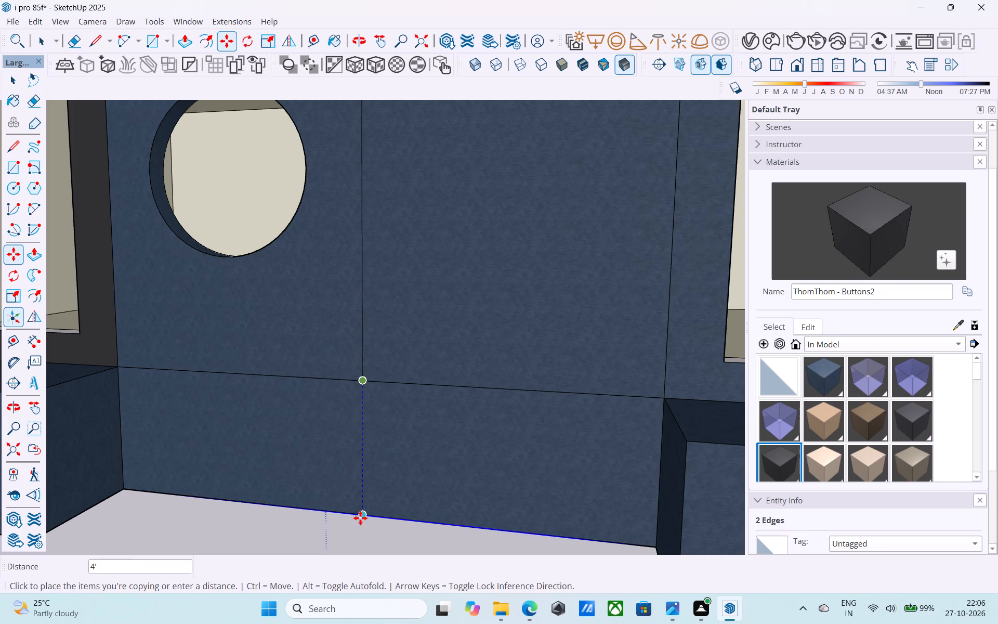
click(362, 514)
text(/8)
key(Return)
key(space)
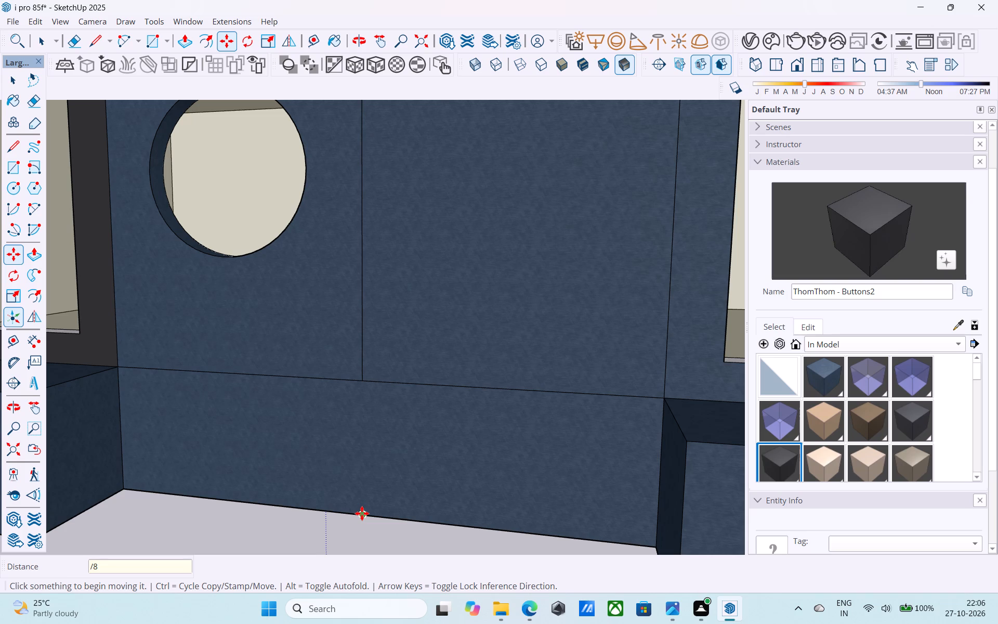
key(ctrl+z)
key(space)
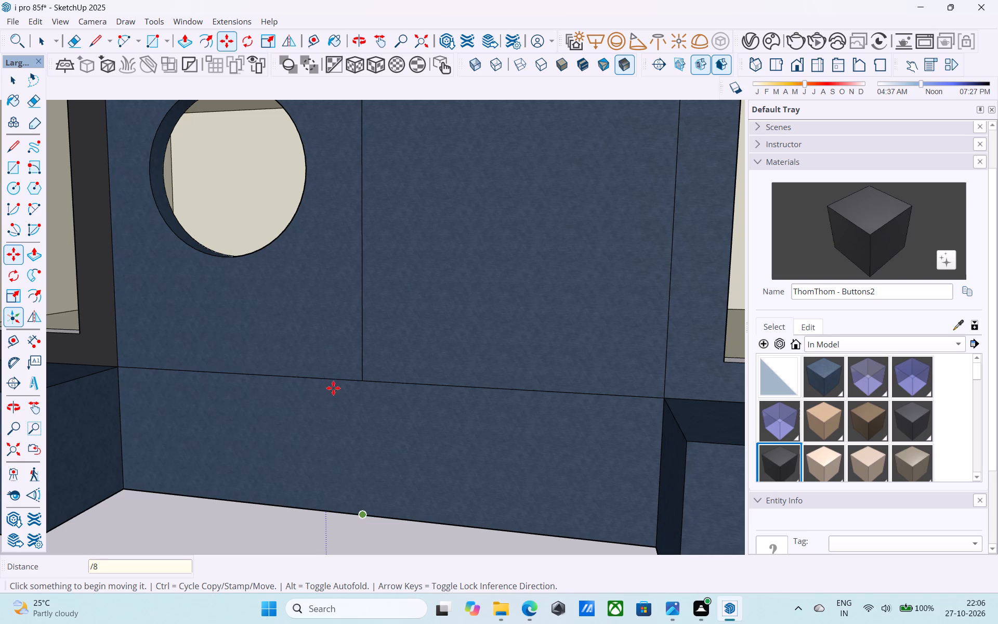
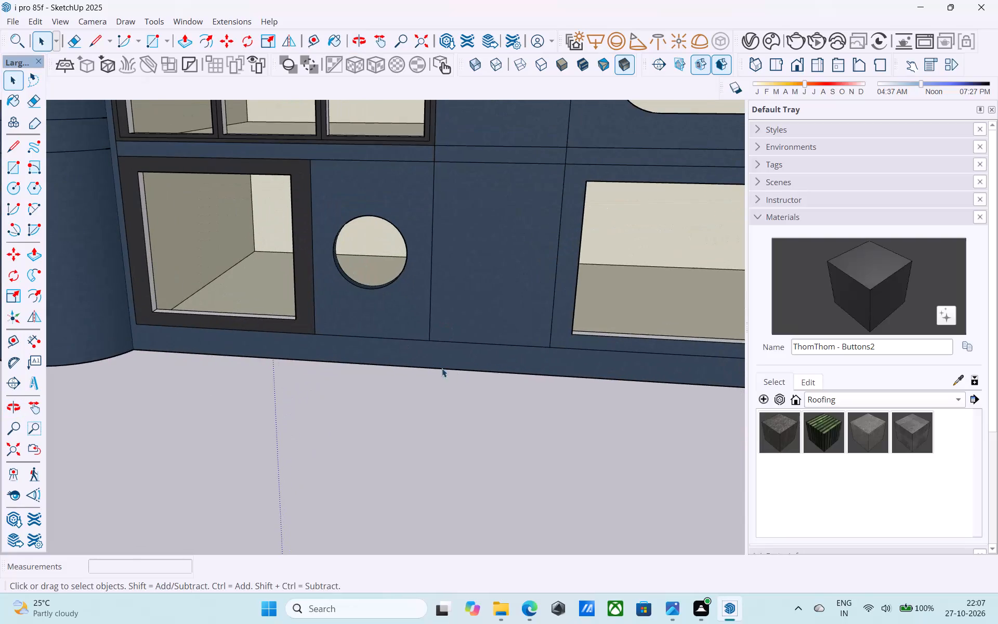
Extend the underside of the tower's front base downward by 2' with Push/Pull.
scroll(408, 357, down, 2)
shift+middle_drag(398, 361, 410, 334)
middle_drag(359, 326, 403, 264)
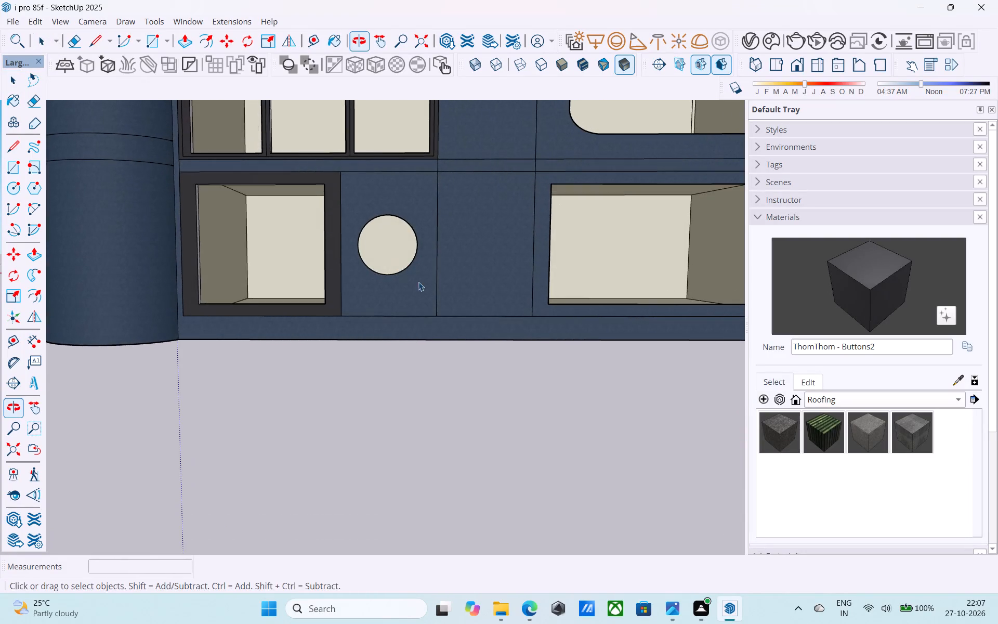
middle_drag(439, 328, 438, 219)
click(403, 345)
key(p)
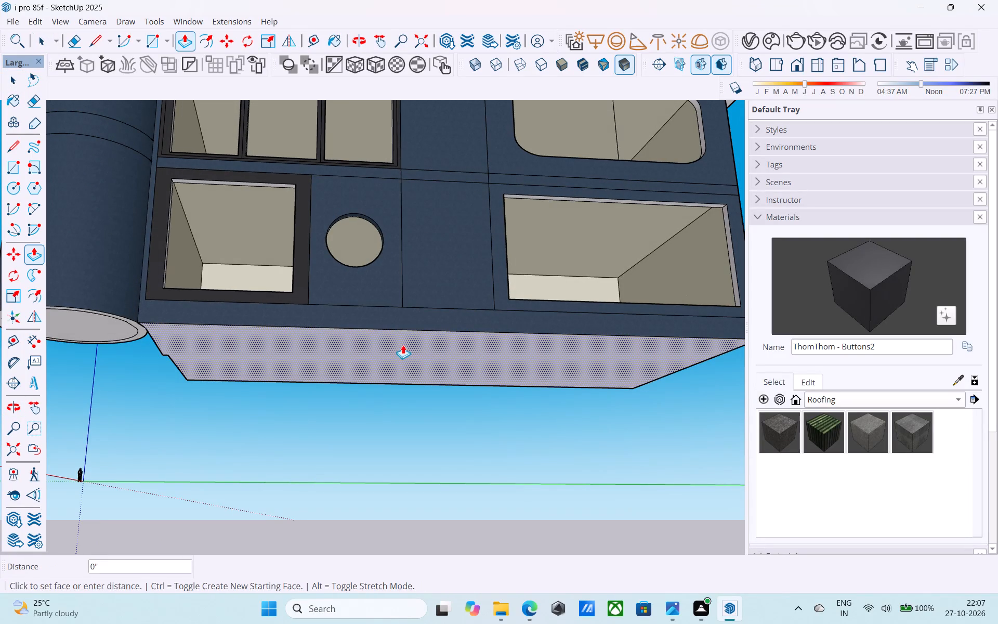
click(403, 345)
text(2')
key(Return)
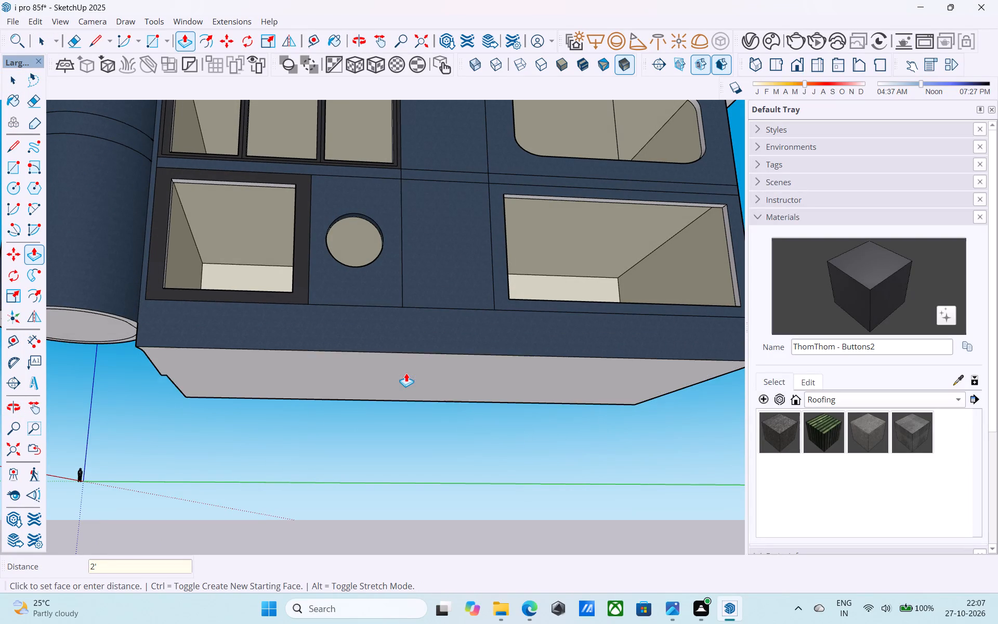
key(space)
Draw two vertical 4' lines down the base, from the dark window frame's corner near the round window and the panel line beside the large window.
middle_drag(385, 328, 383, 412)
scroll(334, 337, up, 3)
middle_drag(324, 335, 317, 366)
key(l)
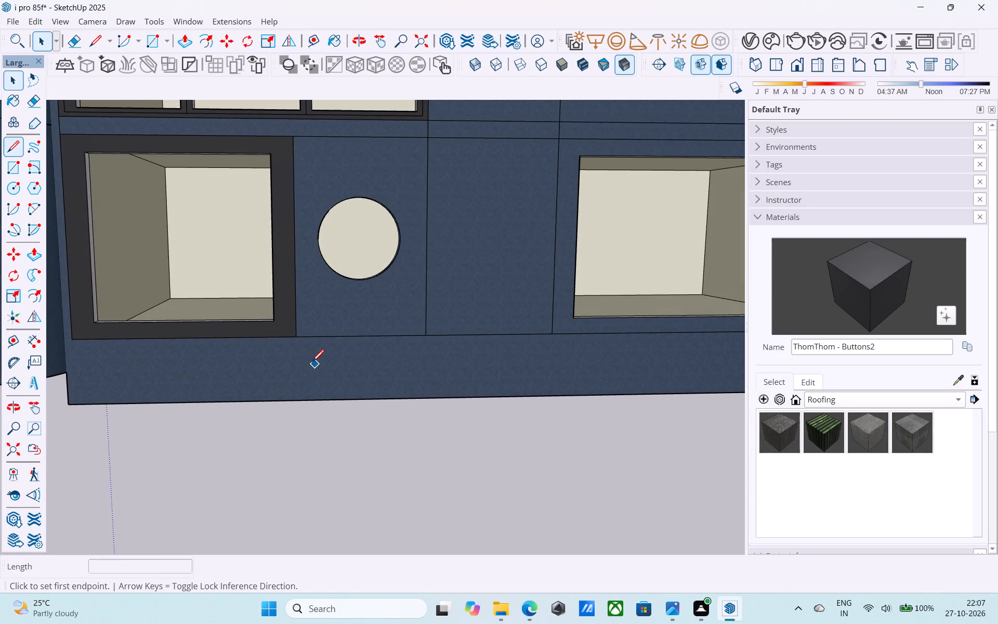
scroll(307, 358, up, 4)
click(287, 327)
click(293, 424)
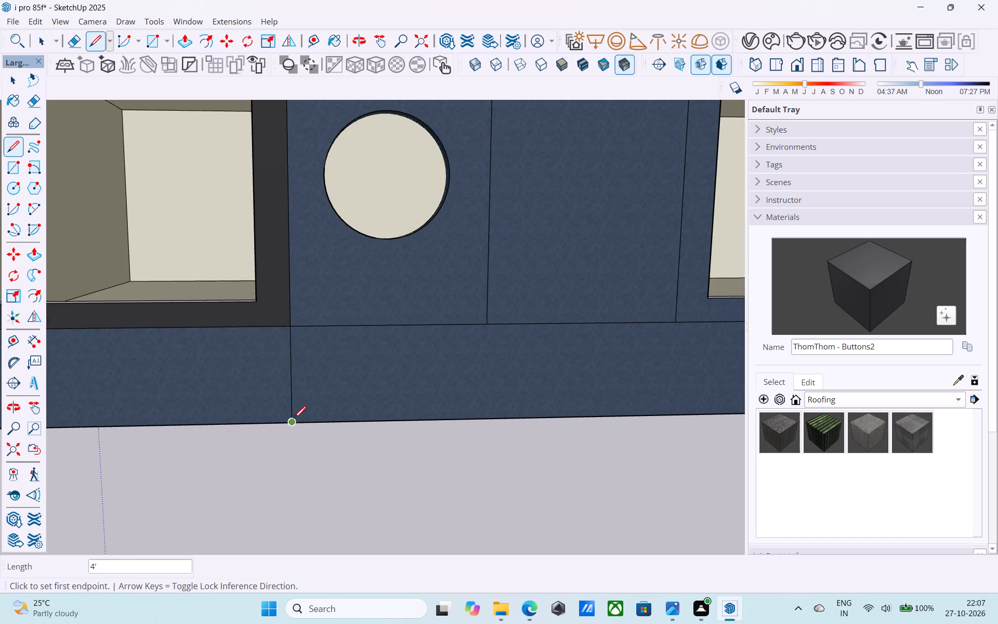
middle_drag(294, 415, 174, 407)
click(560, 313)
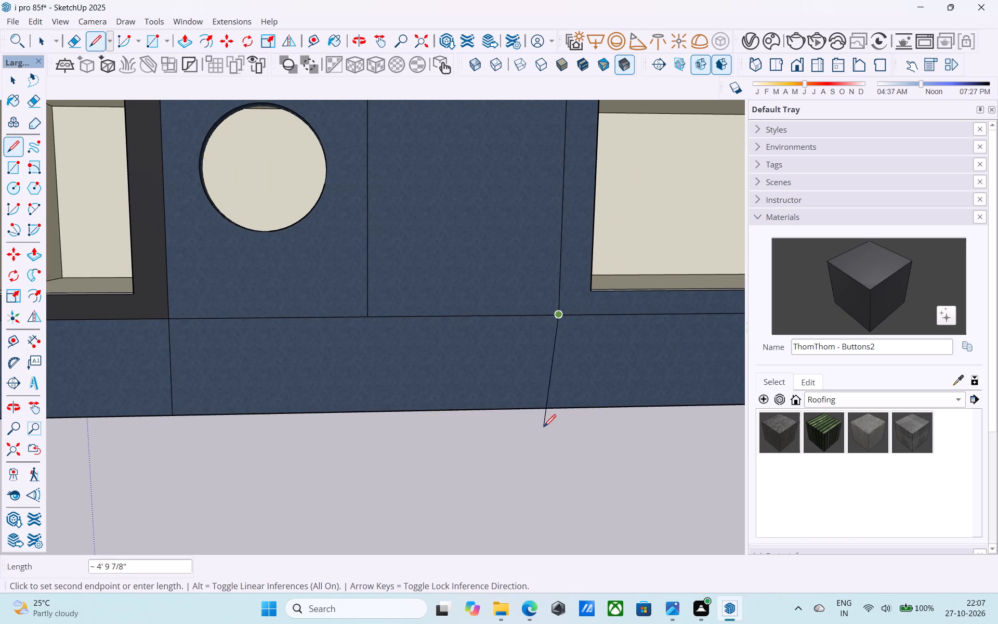
scroll(559, 411, down, 2)
middle_drag(544, 411, 417, 411)
middle_drag(465, 407, 481, 397)
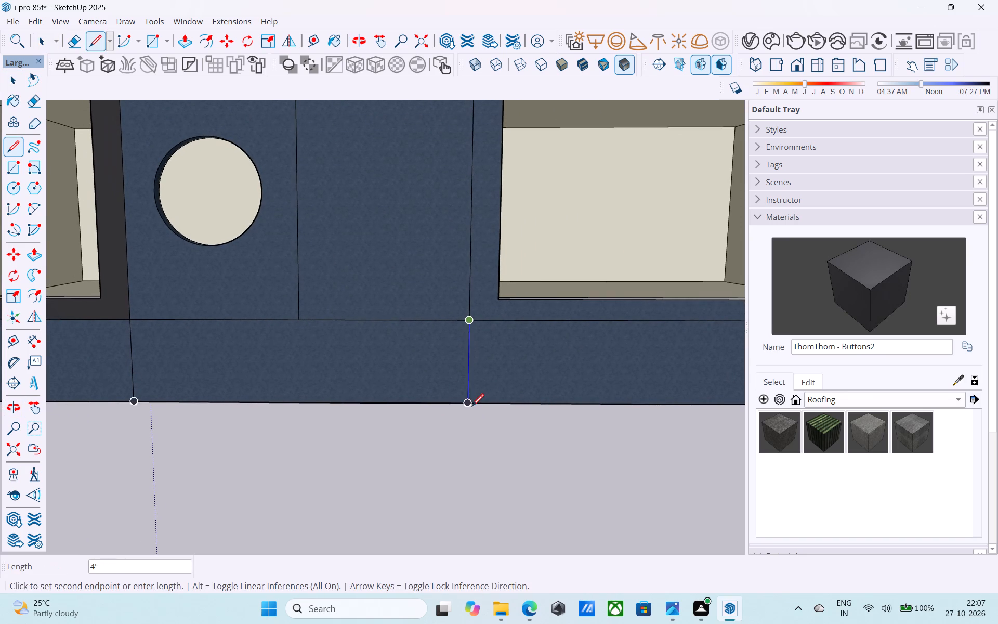
click(472, 407)
shift+middle_drag(417, 408, 469, 393)
key(space)
Draw a vertical line from the dark window frame's outer lower corner down to the base's bottom edge, and save the model.
scroll(376, 361, down, 3)
middle_drag(374, 363, 517, 323)
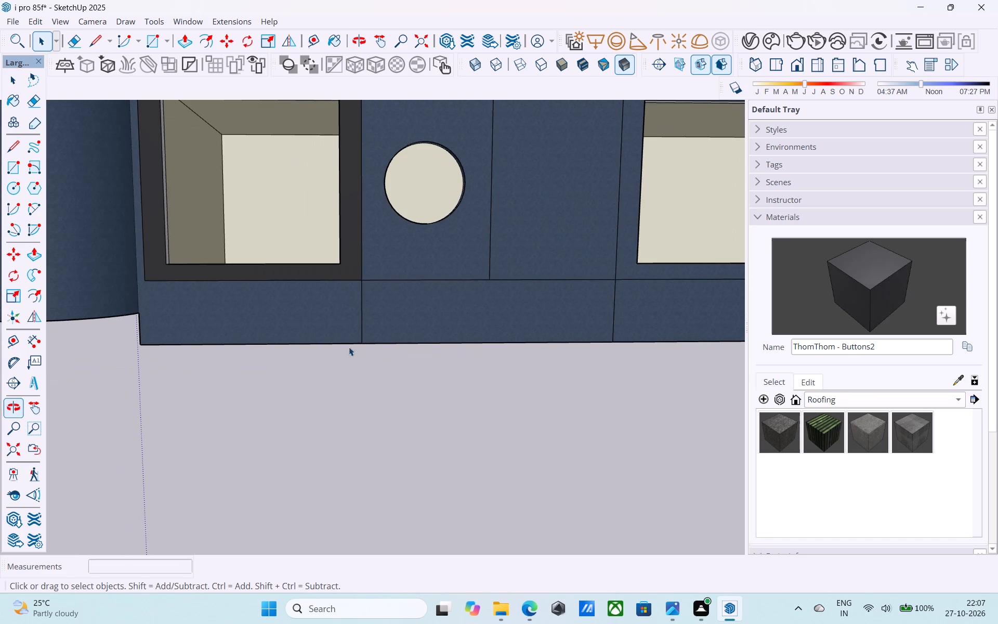
click(319, 318)
middle_drag(319, 319, 409, 353)
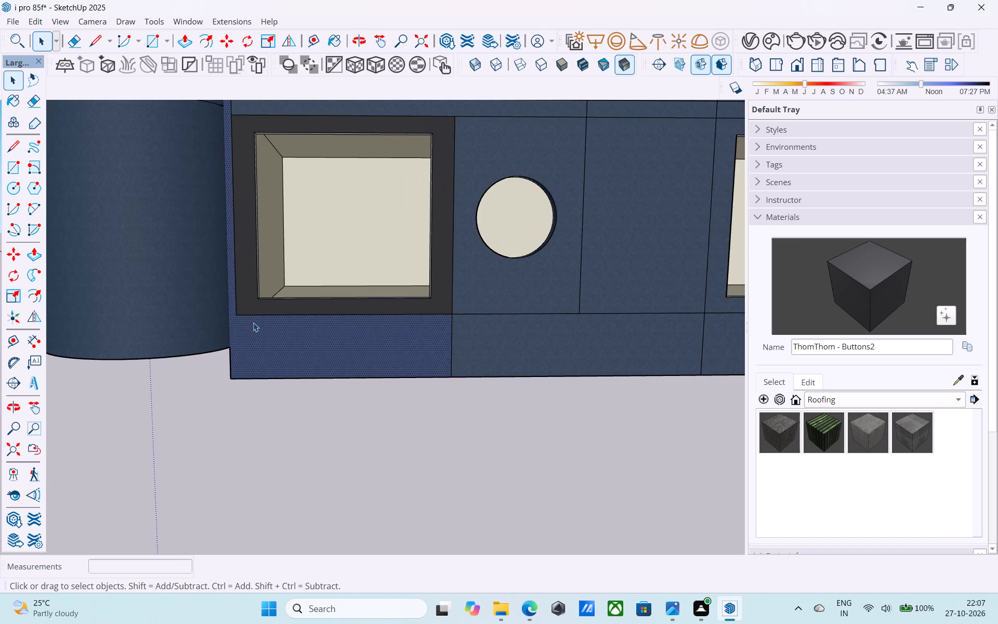
scroll(235, 325, up, 6)
key(l)
click(235, 305)
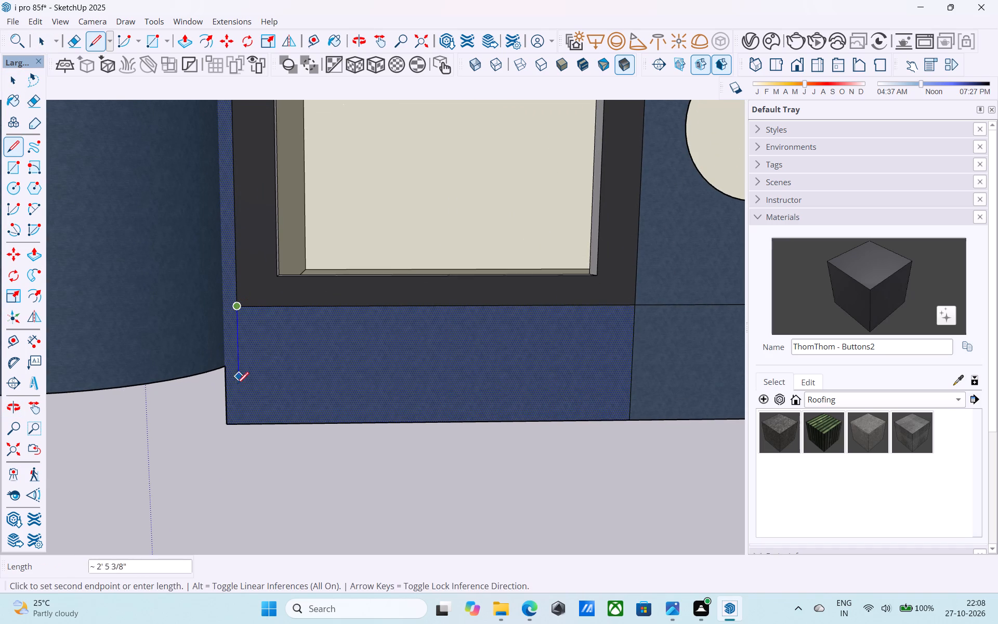
click(234, 420)
key(ctrl+s)
key(space)
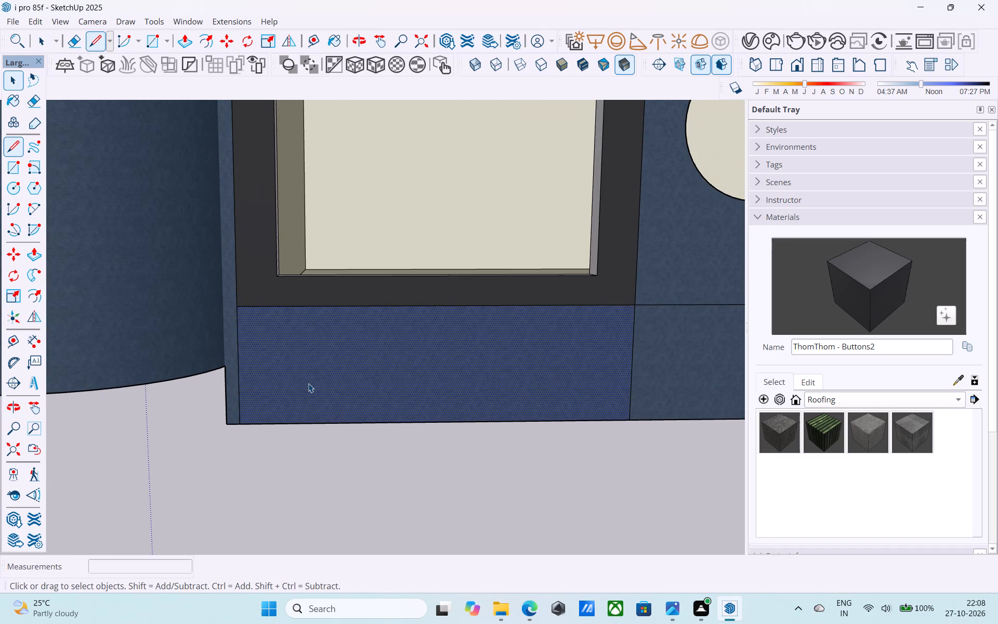
Project the base face under the dark-framed ground-floor window outward by 4'.
click(308, 383)
key(p)
click(309, 383)
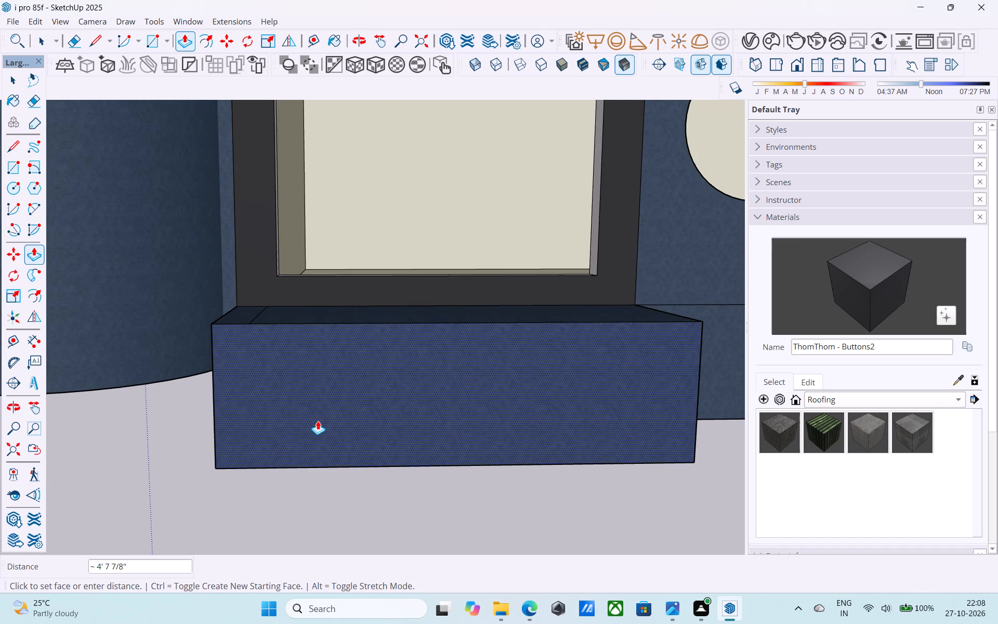
text(4')
key(Return)
key(space)
scroll(135, 401, down, 9)
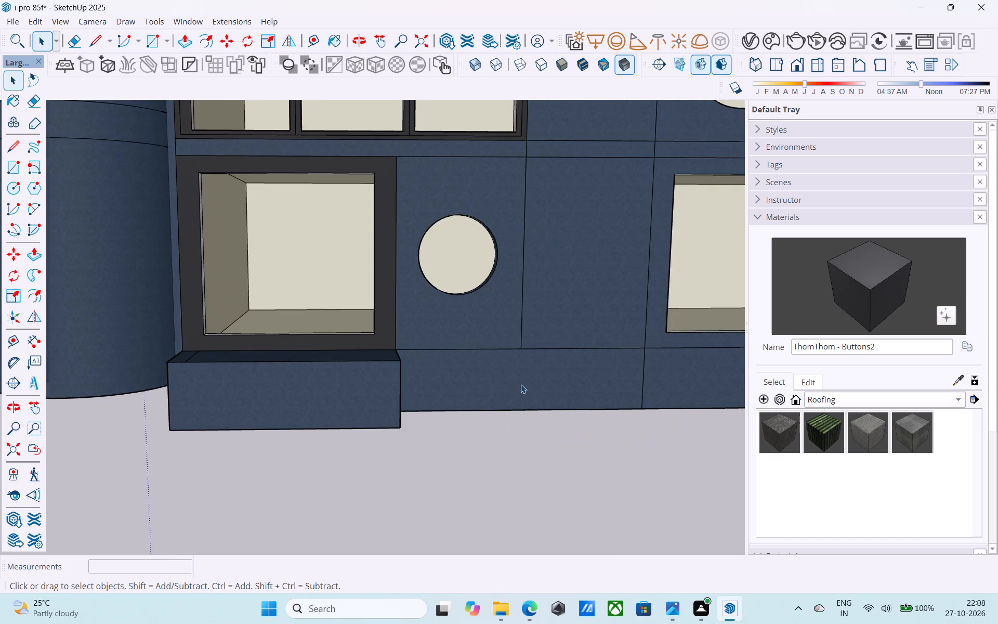
Project the base face under the large ground-floor window outward by the same 4'.
scroll(521, 384, down, 3)
middle_drag(522, 384, 305, 409)
scroll(403, 424, up, 4)
click(425, 413)
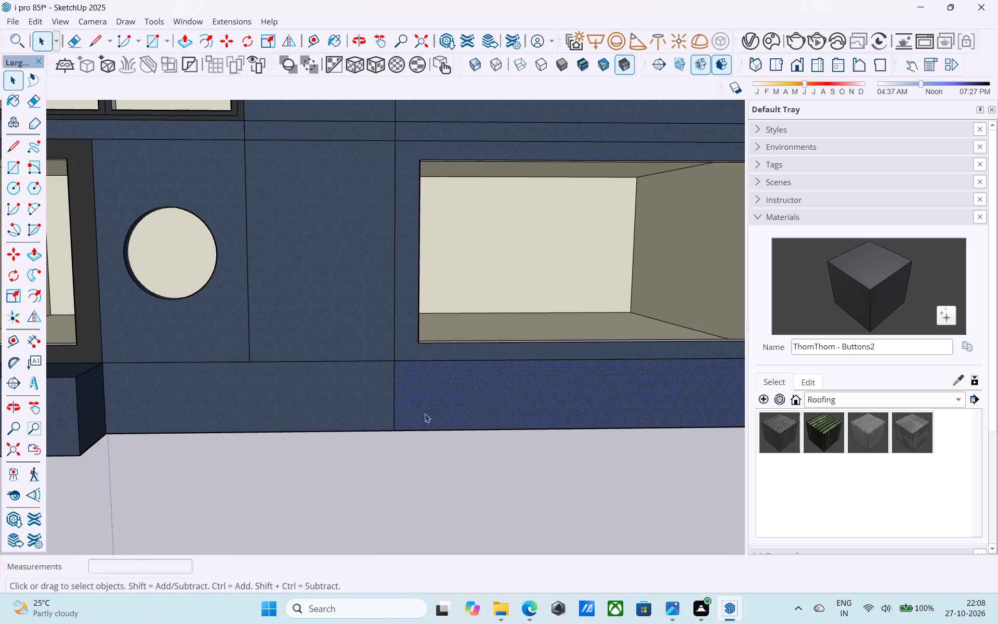
key(p)
double_click(425, 413)
key(space)
Copy the two edges atop the recessed middle base 4' down to its bottom edge and divide the copies into 8 equal spaces.
scroll(425, 413, down, 4)
middle_drag(425, 413, 433, 416)
middle_drag(401, 415, 329, 407)
scroll(305, 390, up, 4)
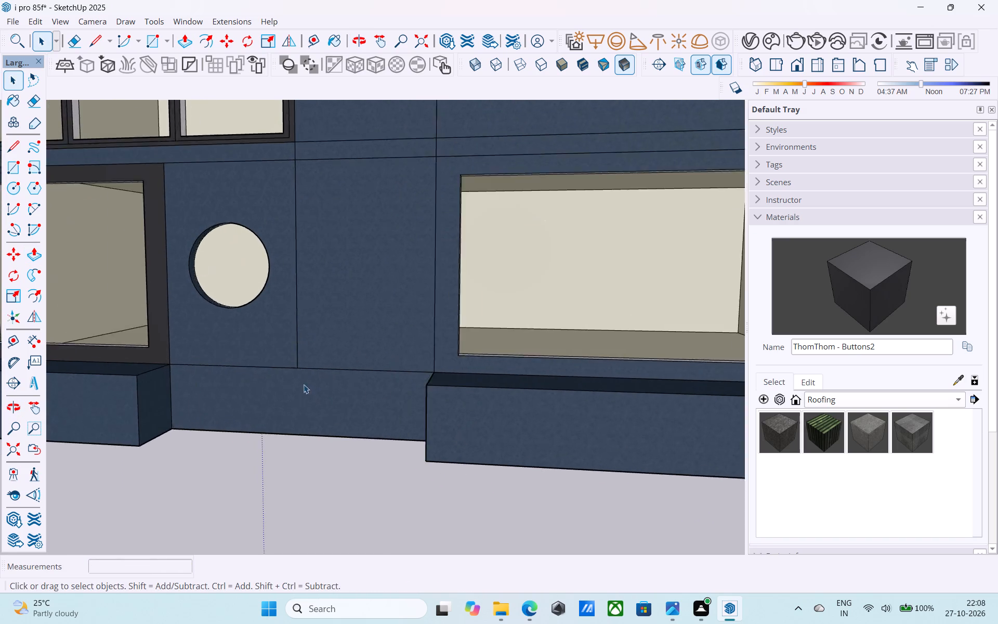
scroll(304, 384, up, 2)
click(311, 363)
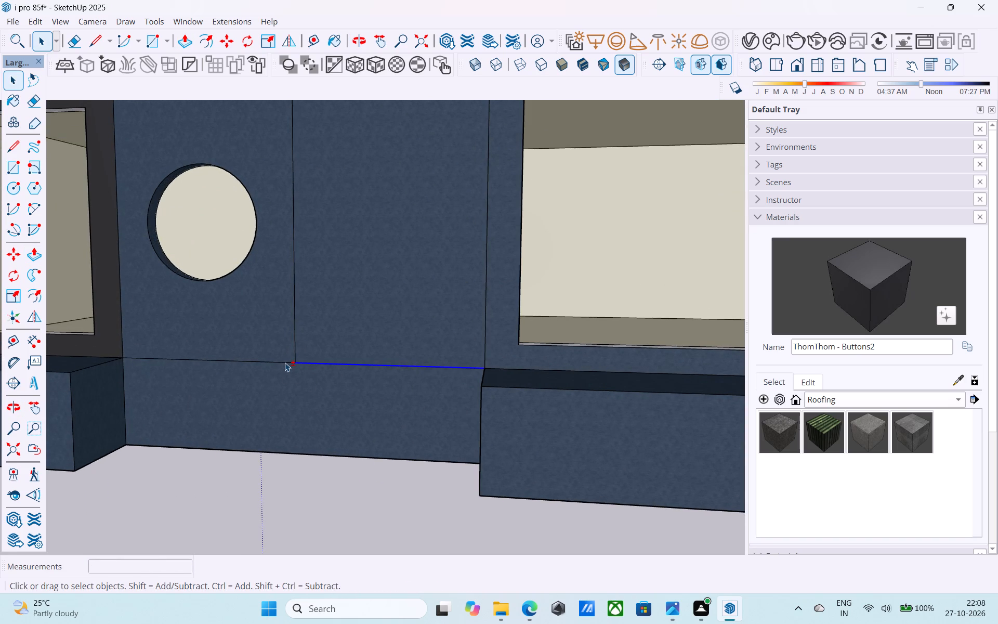
shift+click(285, 362)
key(m)
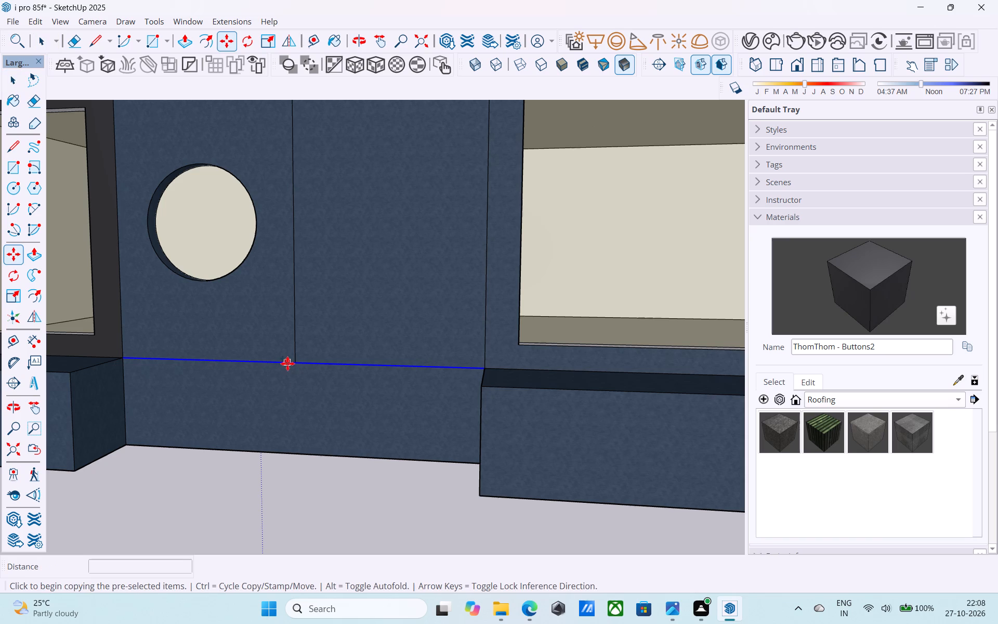
click(294, 361)
click(300, 454)
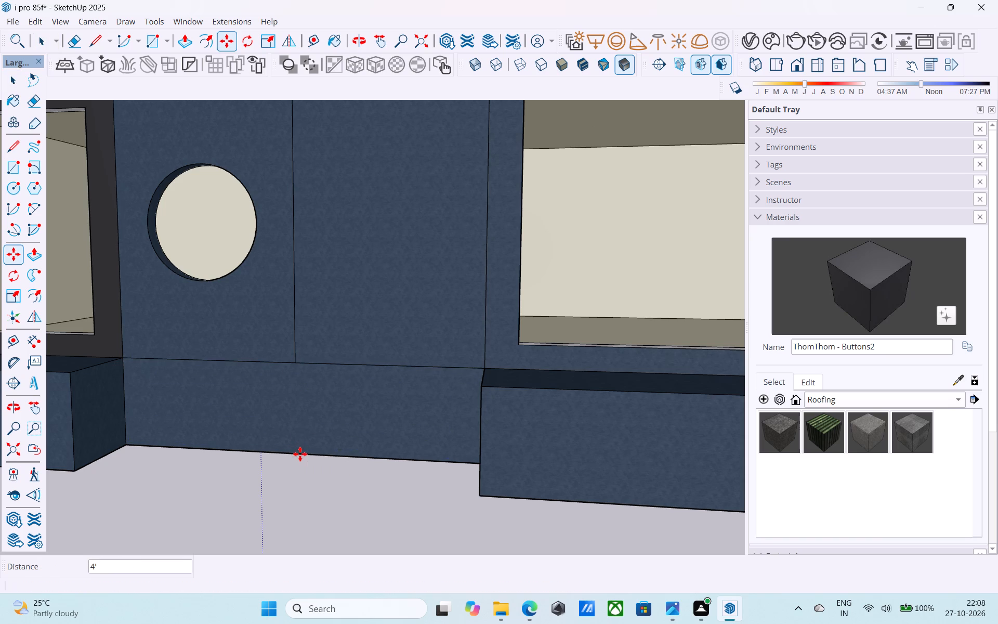
key(slash)
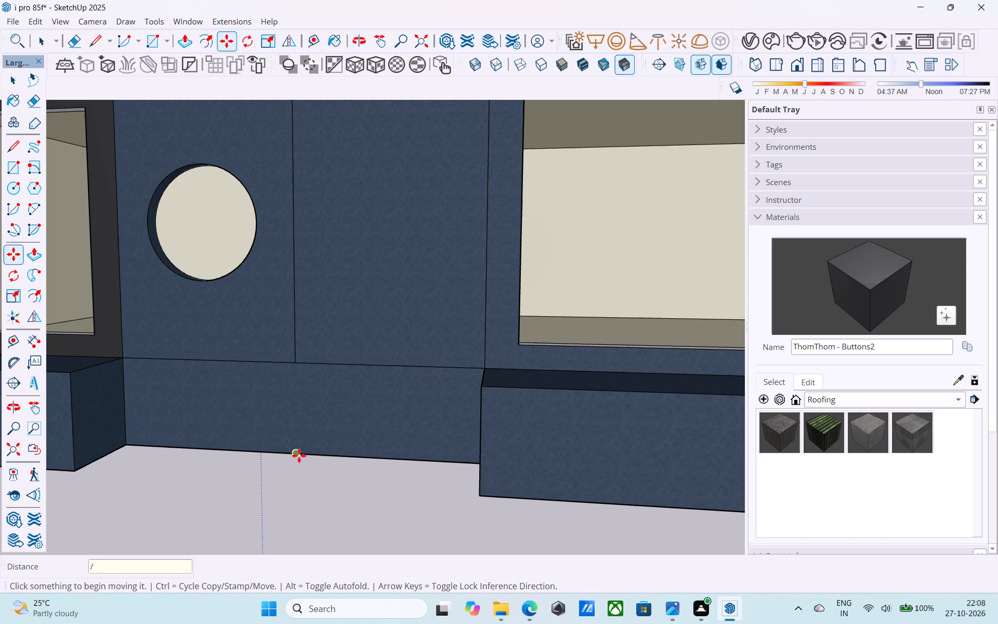
key(8)
key(Return)
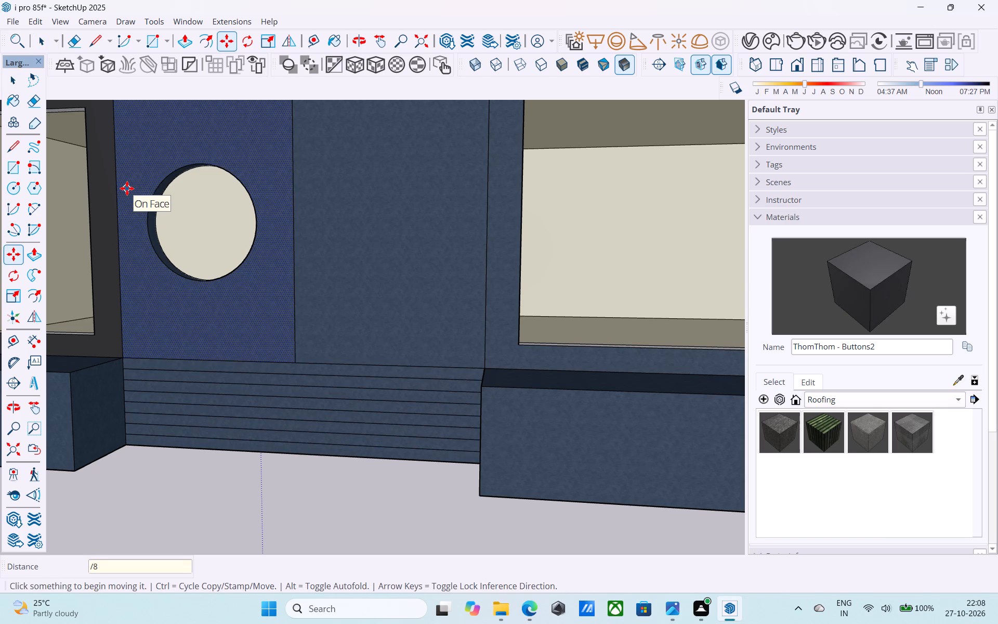
key(space)
Check the height of the top strip on the recessed base with a temporary line.
key(l)
scroll(298, 385, up, 3)
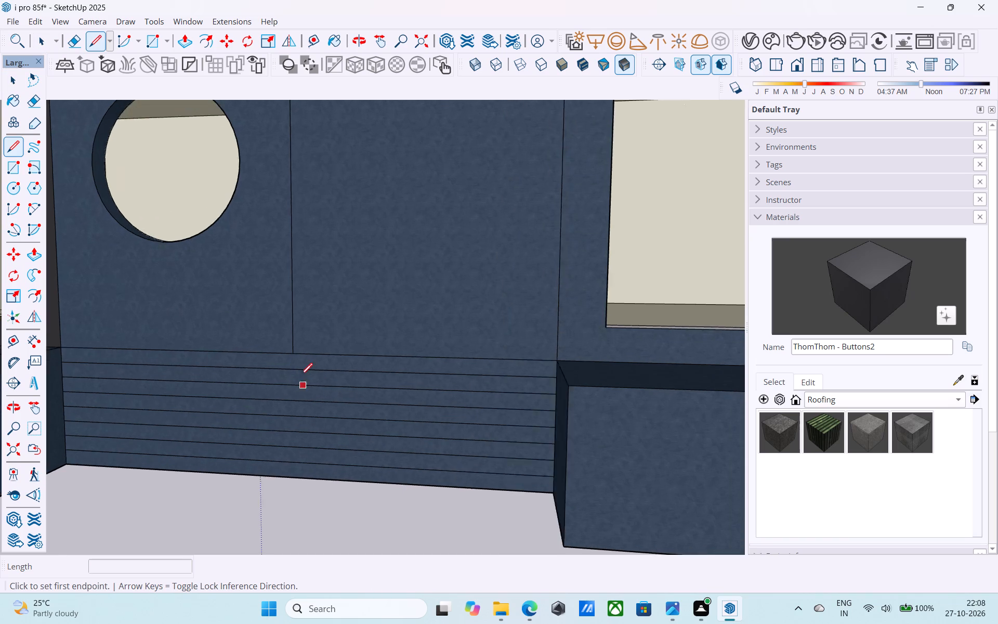
scroll(300, 376, up, 6)
click(285, 339)
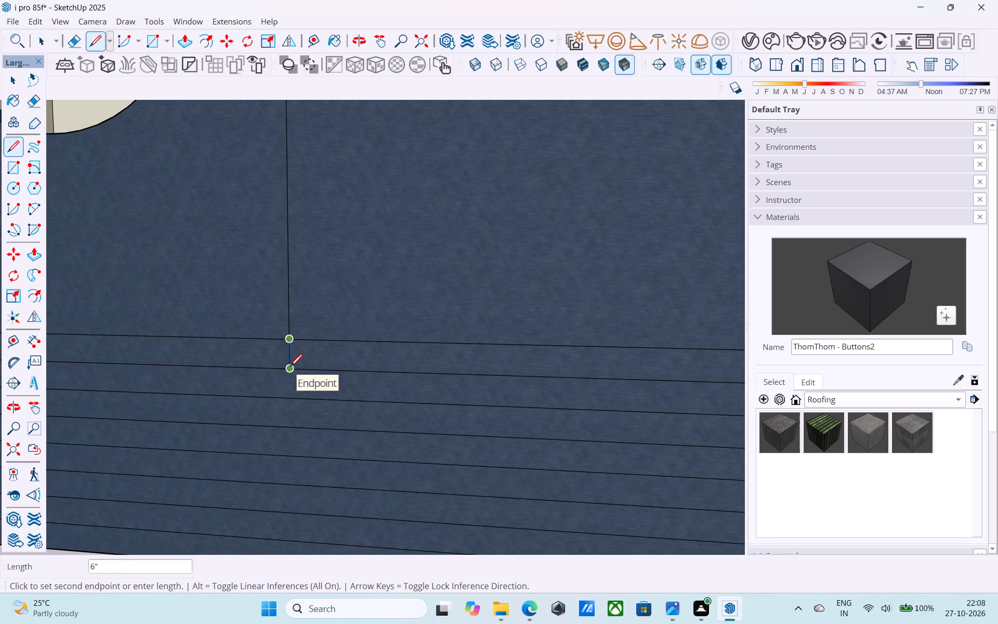
scroll(290, 368, down, 11)
key(space)
Pull the top strip of the recessed base outward by 10".
middle_click(289, 368)
scroll(289, 368, up, 3)
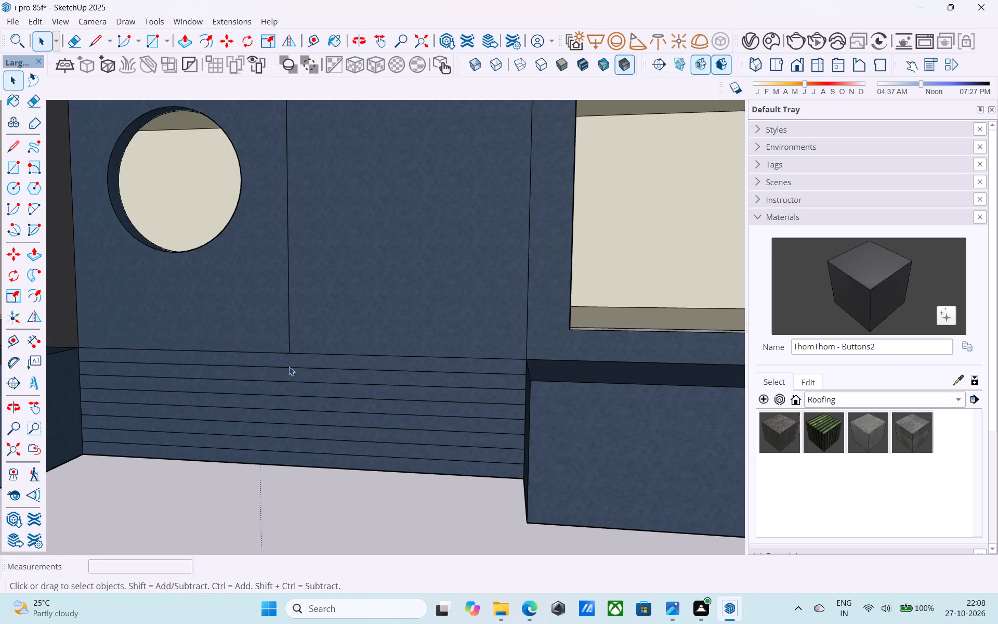
click(291, 363)
scroll(291, 364, up, 2)
key(p)
click(291, 363)
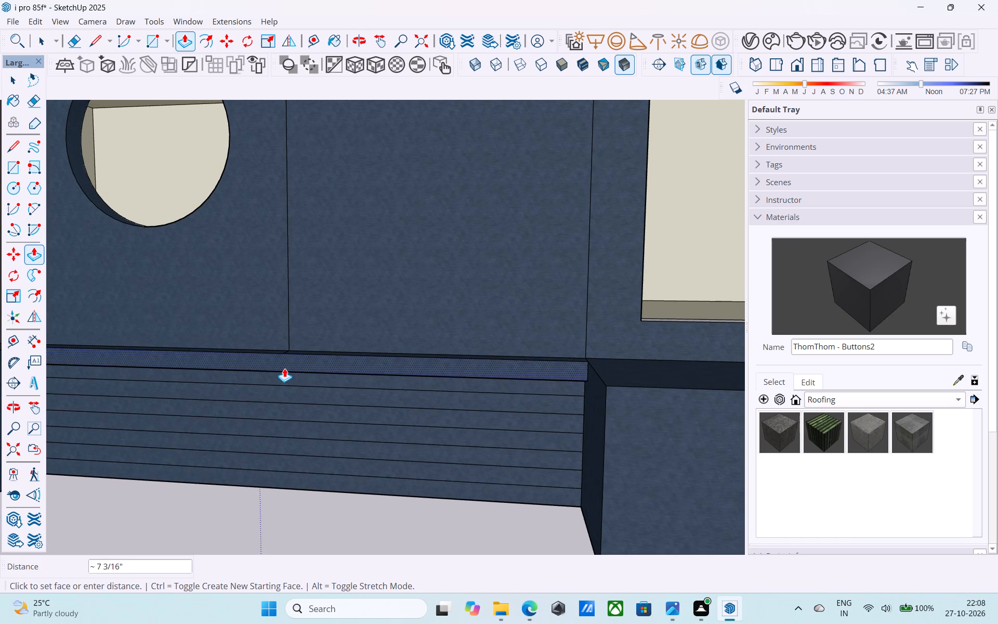
text(10)
key(shift+quotedbl)
key(Return)
Pull the second strip from the top outward with two repeats of the 10" distance, forming a step beyond the first.
middle_drag(318, 377, 292, 302)
scroll(371, 370, up, 5)
double_click(372, 370)
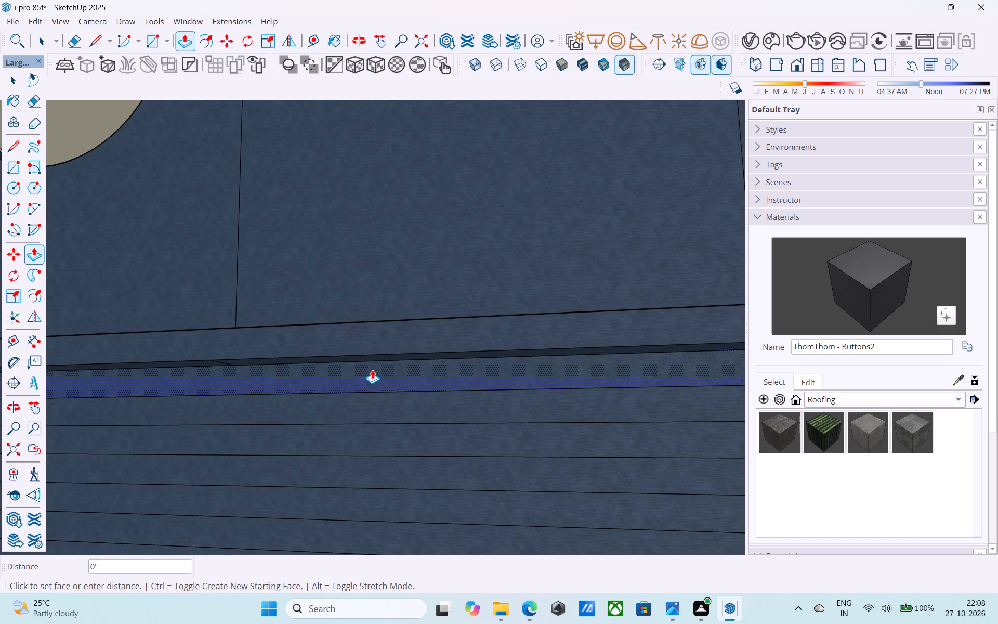
double_click(368, 362)
Pull the third strip outward with three repeats of the 10" distance, forming a step beyond the second.
middle_drag(368, 361, 342, 263)
scroll(350, 295, down, 2)
middle_click(350, 294)
scroll(362, 309, up, 2)
double_click(350, 287)
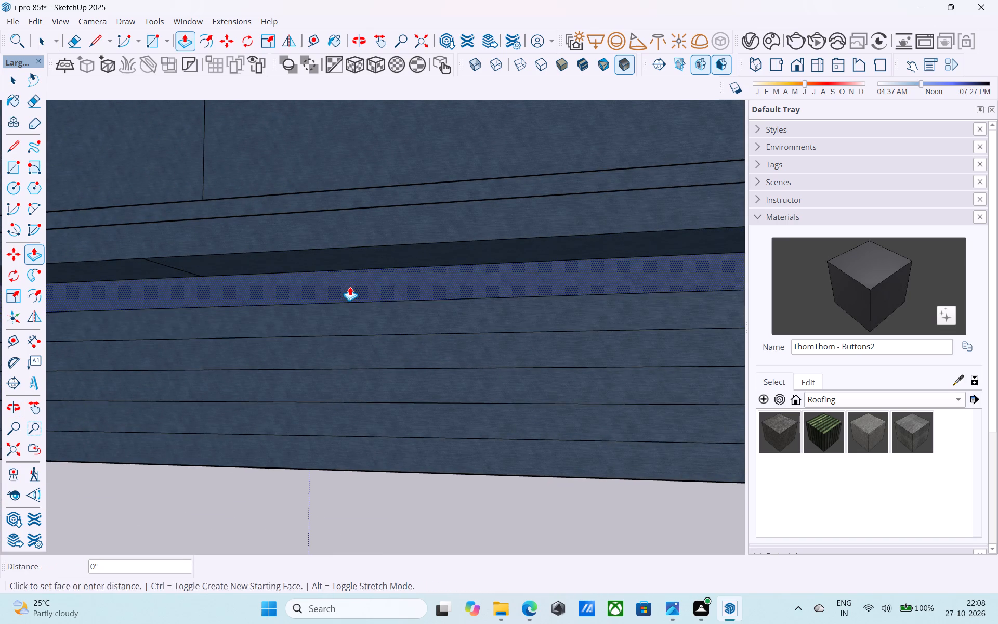
double_click(347, 280)
double_click(340, 267)
Pull the fourth strip outward with four repeats of the 10" distance, forming a step beyond the third.
middle_drag(358, 328, 351, 300)
double_click(354, 297)
double_click(346, 283)
double_click(342, 276)
double_click(332, 259)
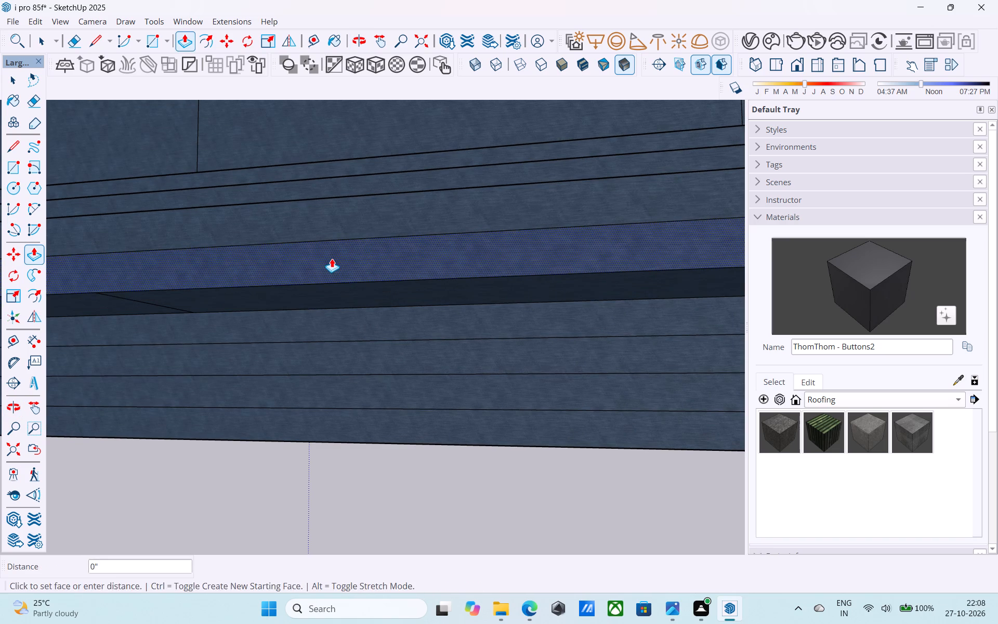
Pull the fifth strip outward with repeats of the 10" distance, forming a step beyond the fourth.
middle_drag(383, 330, 370, 290)
double_click(370, 288)
double_click(364, 276)
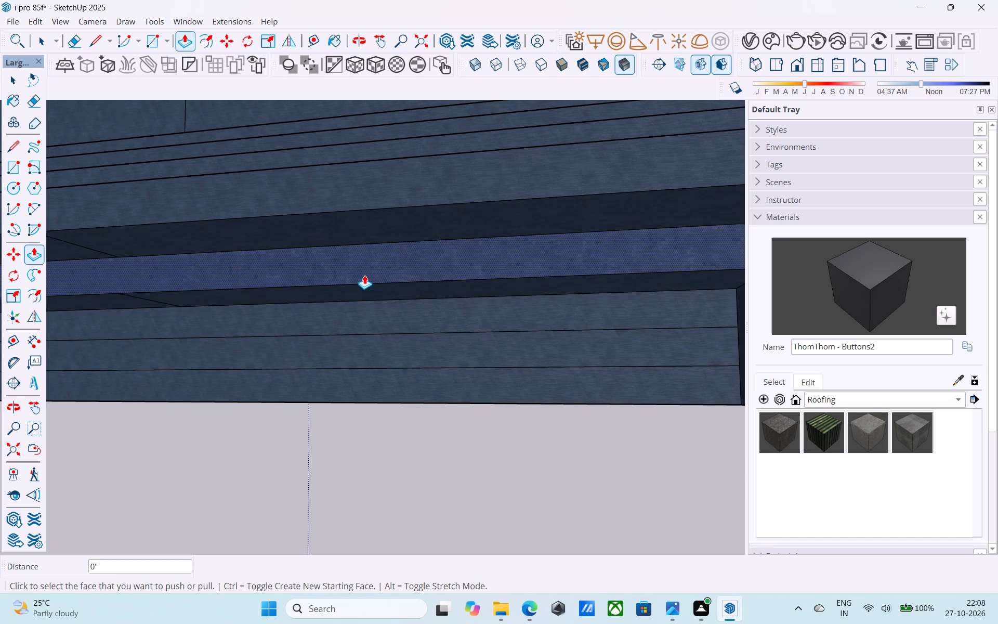
double_click(360, 267)
double_click(361, 261)
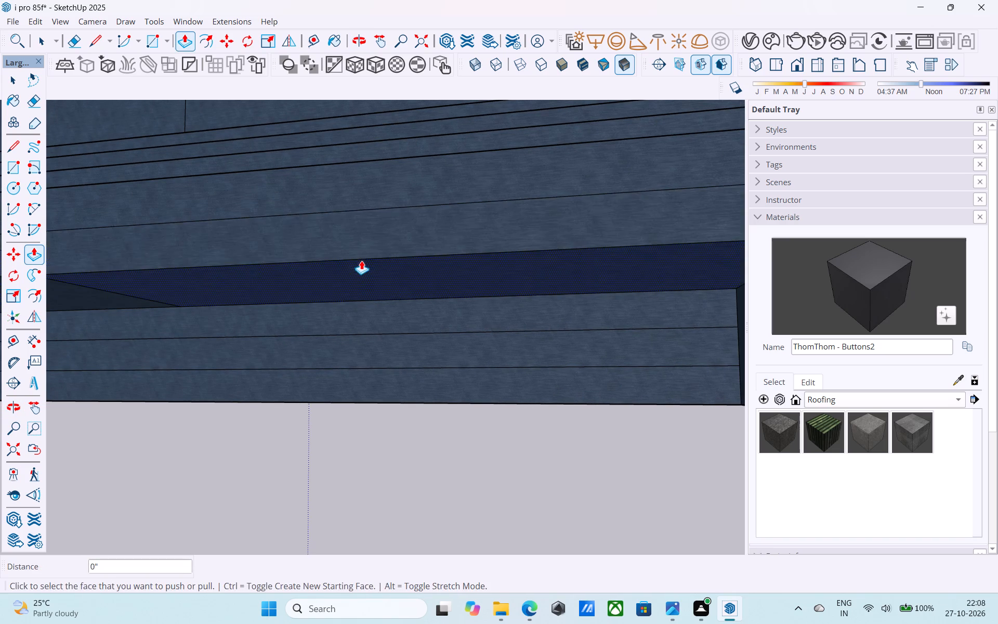
double_click(349, 238)
Pull the sixth strip outward with repeats of the 10" distance, forming a step beyond the fifth.
double_click(372, 311)
double_click(365, 301)
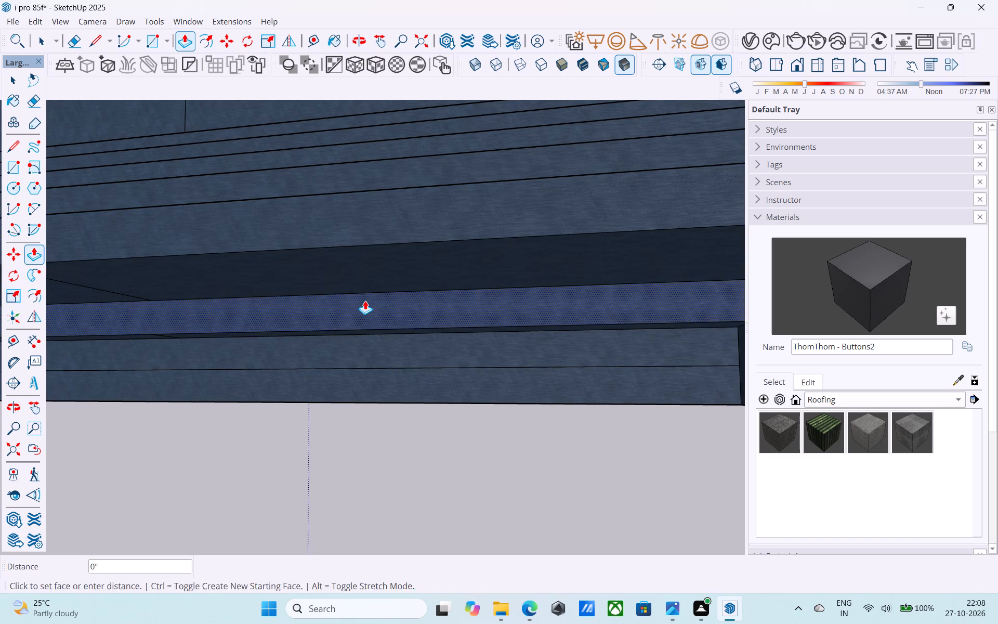
double_click(348, 298)
double_click(344, 292)
double_click(339, 283)
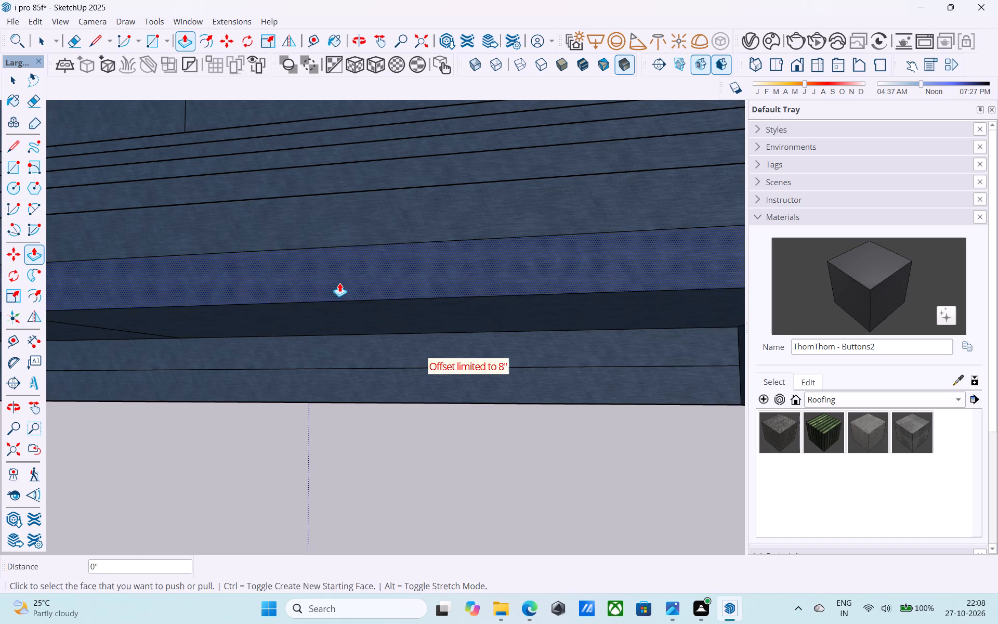
double_click(328, 275)
Pull the seventh strip outward with repeats of the 10" distance to continue the staircase below the sixth.
shift+middle_drag(352, 349, 378, 326)
double_click(379, 326)
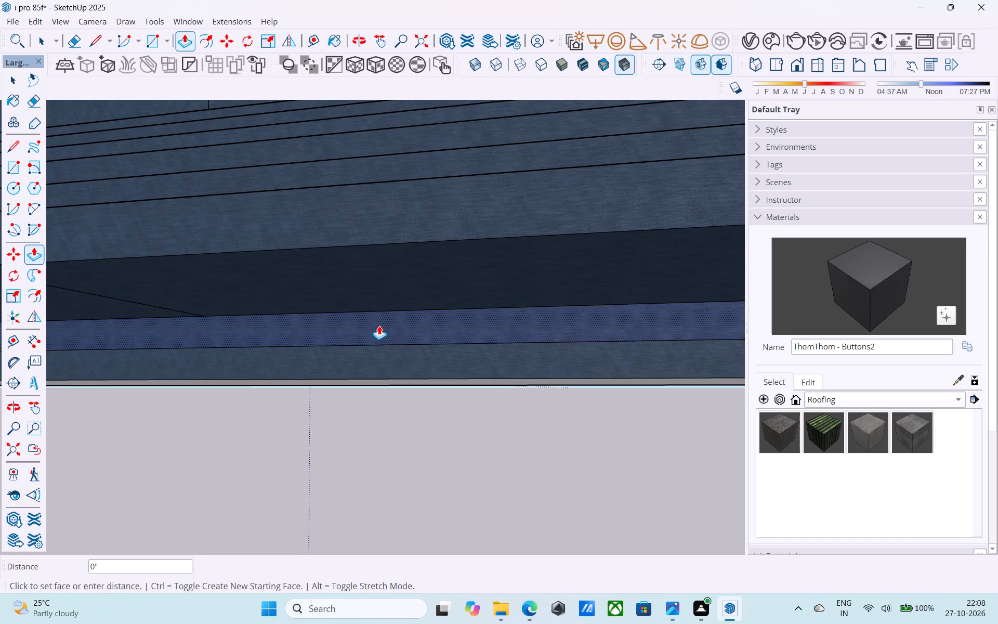
double_click(376, 322)
double_click(365, 315)
double_click(364, 315)
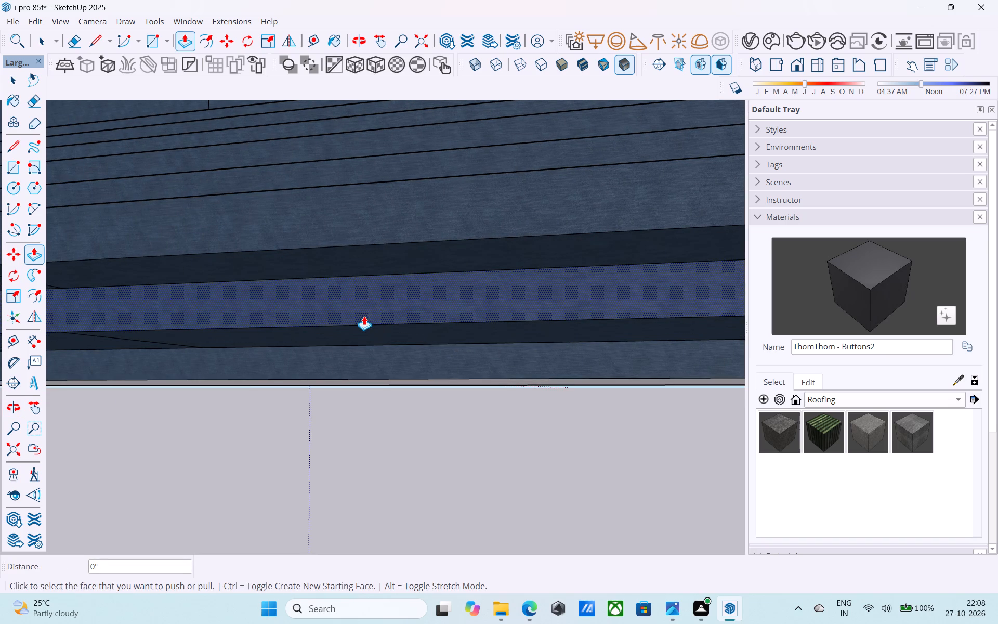
double_click(347, 303)
double_click(338, 291)
double_click(328, 279)
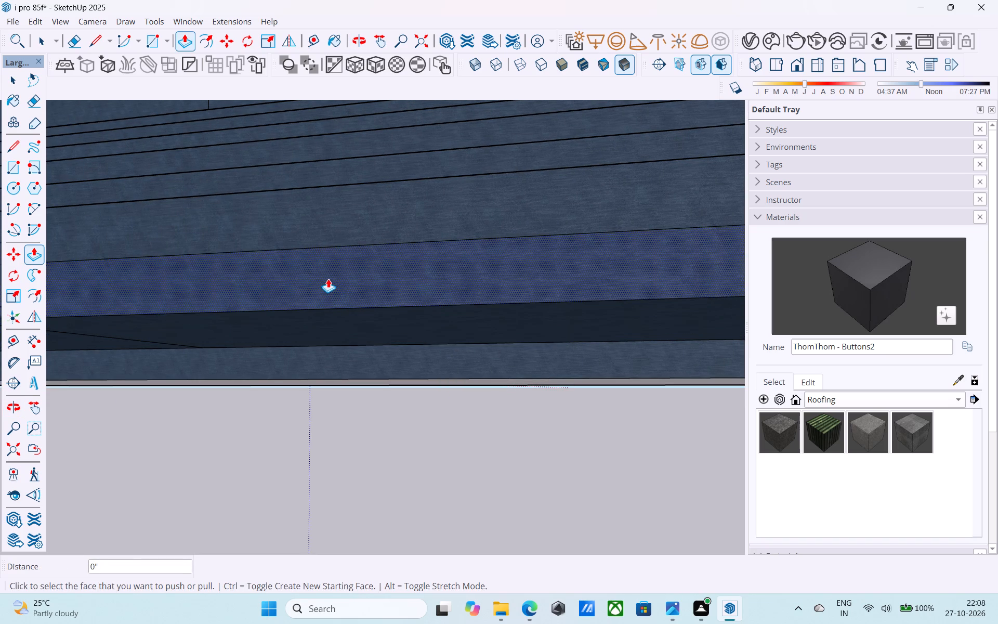
Pull the eighth, lowest strip outward with repeats of the 10" distance, forming the bottom step of the staircase.
scroll(329, 276, down, 18)
middle_drag(334, 274, 352, 304)
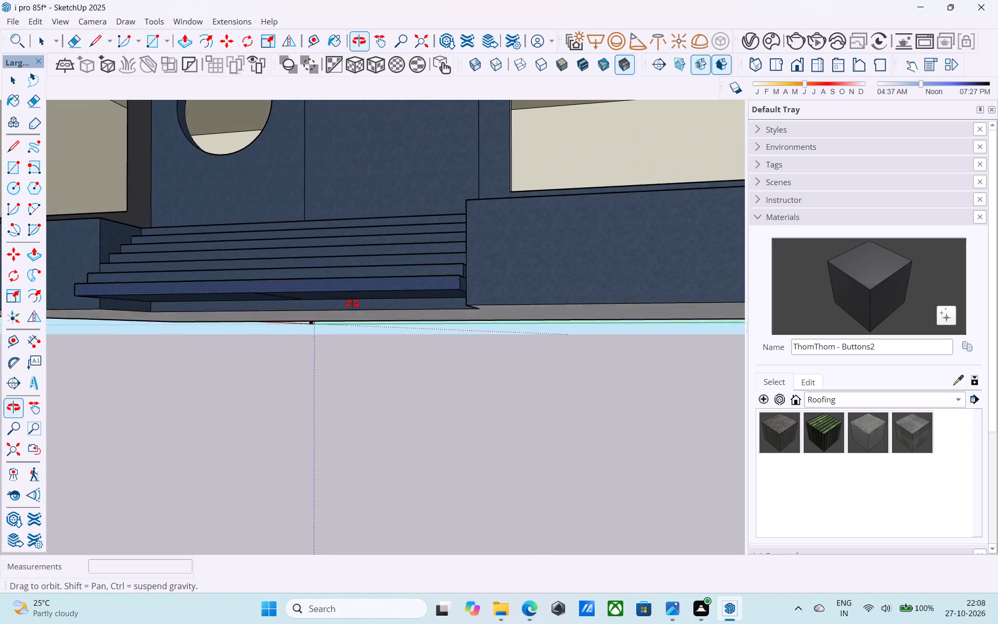
middle_drag(352, 304, 358, 284)
scroll(375, 317, up, 5)
double_click(379, 295)
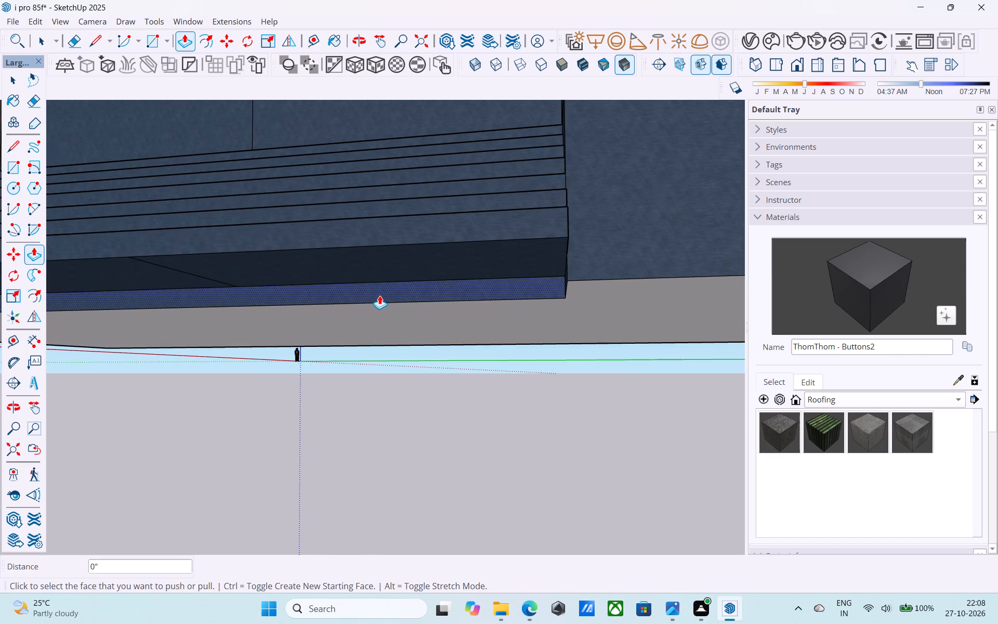
double_click(379, 291)
double_click(378, 289)
double_click(375, 283)
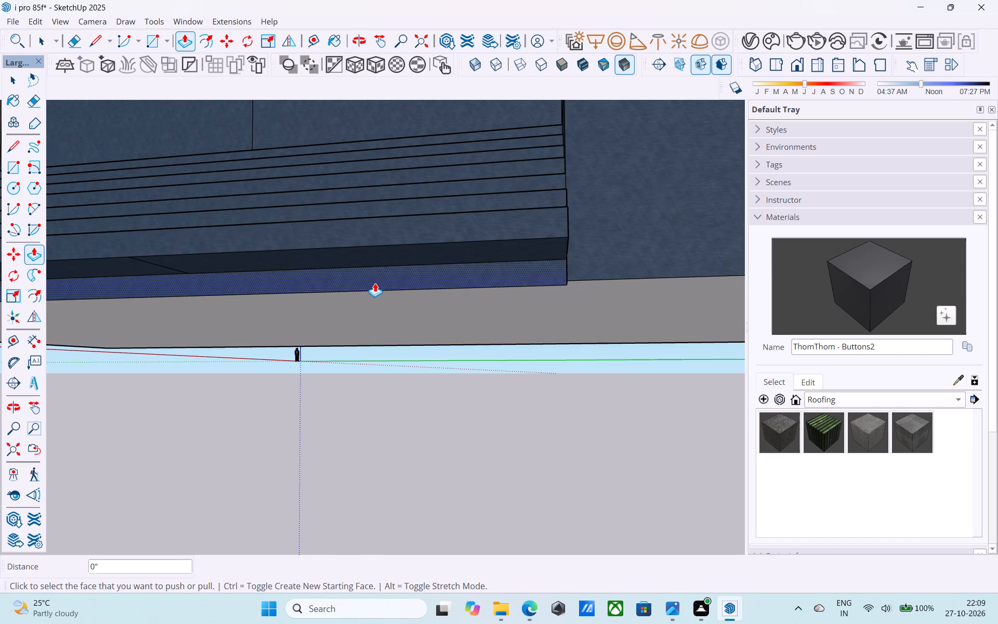
double_click(373, 280)
double_click(371, 276)
double_click(370, 269)
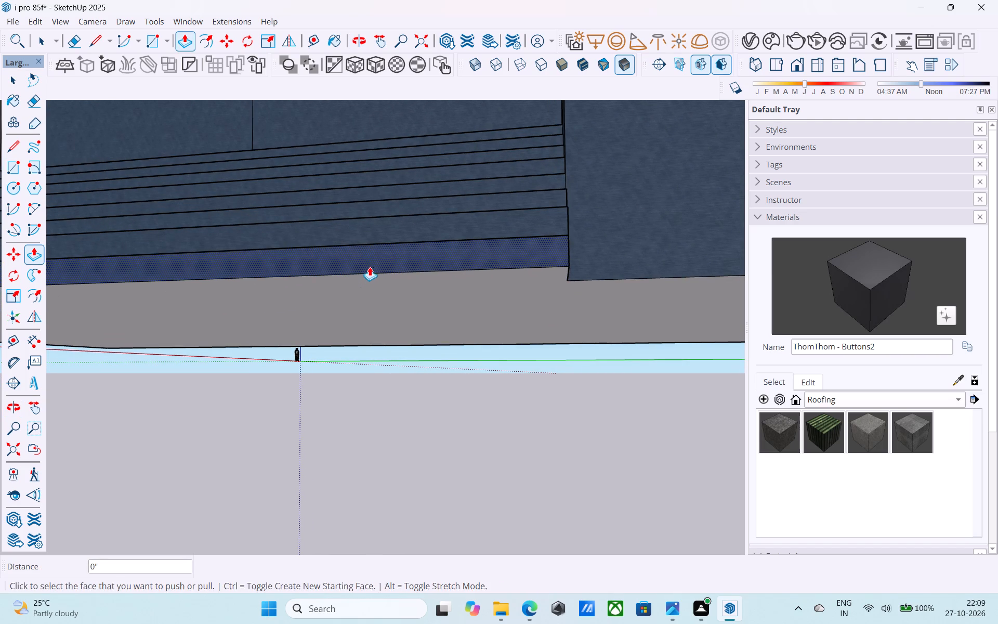
double_click(369, 263)
scroll(370, 265, down, 4)
middle_drag(371, 268, 426, 479)
scroll(436, 408, down, 8)
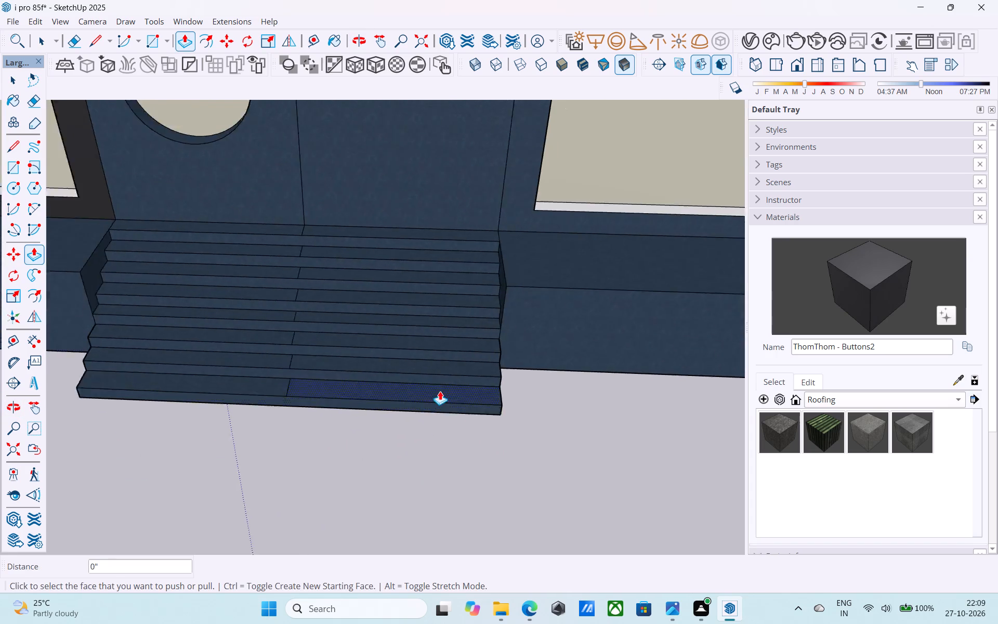
scroll(440, 391, down, 2)
middle_drag(440, 395, 591, 371)
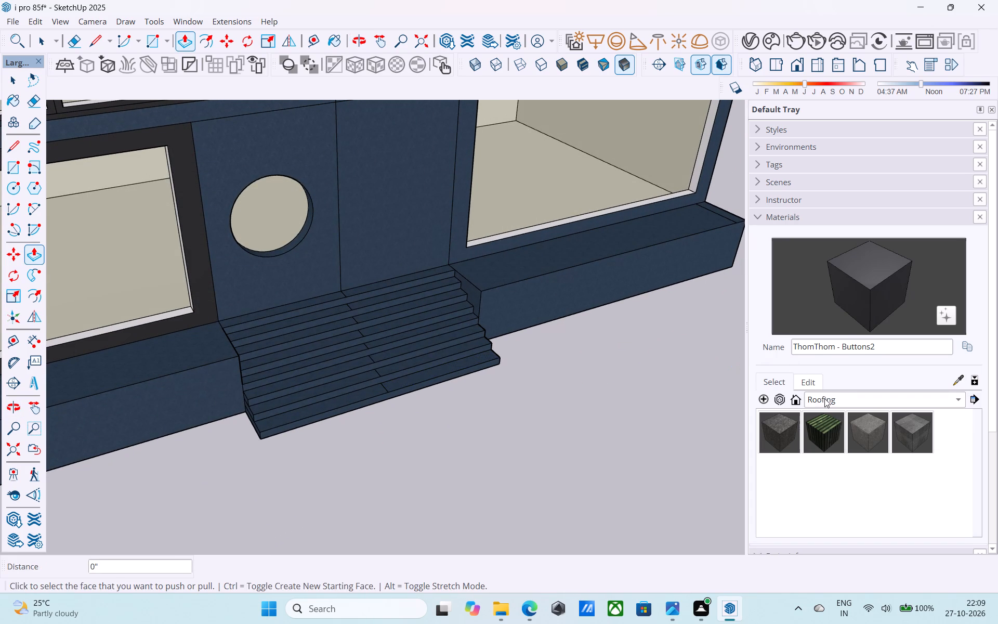
Paint both halves of the three lowest stair treads with the Marble_01_1K material from the Stone collection.
click(824, 398)
drag(830, 406, 834, 418)
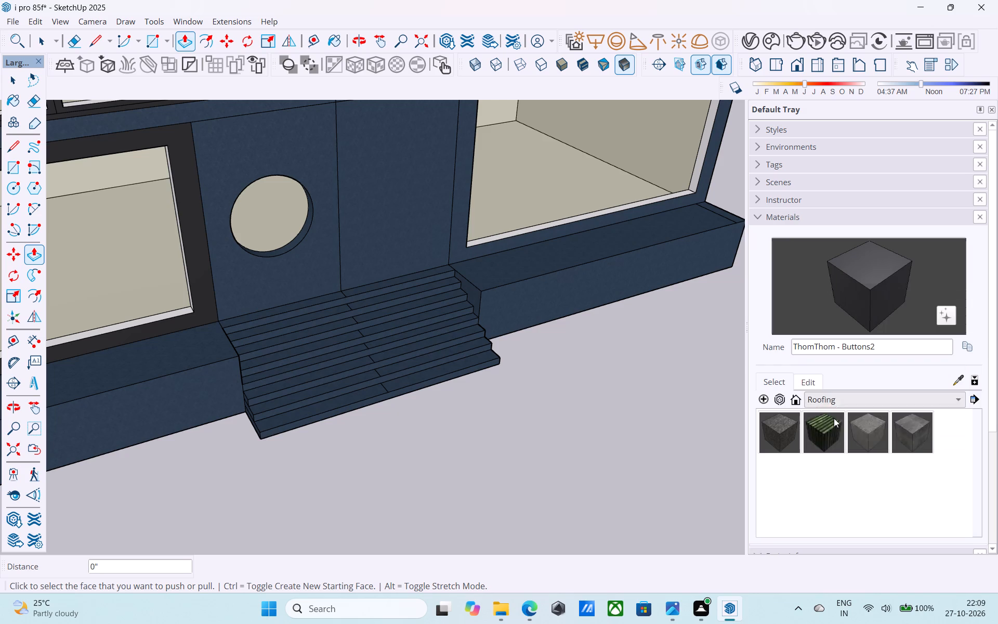
click(777, 434)
scroll(392, 436, up, 3)
scroll(348, 392, up, 4)
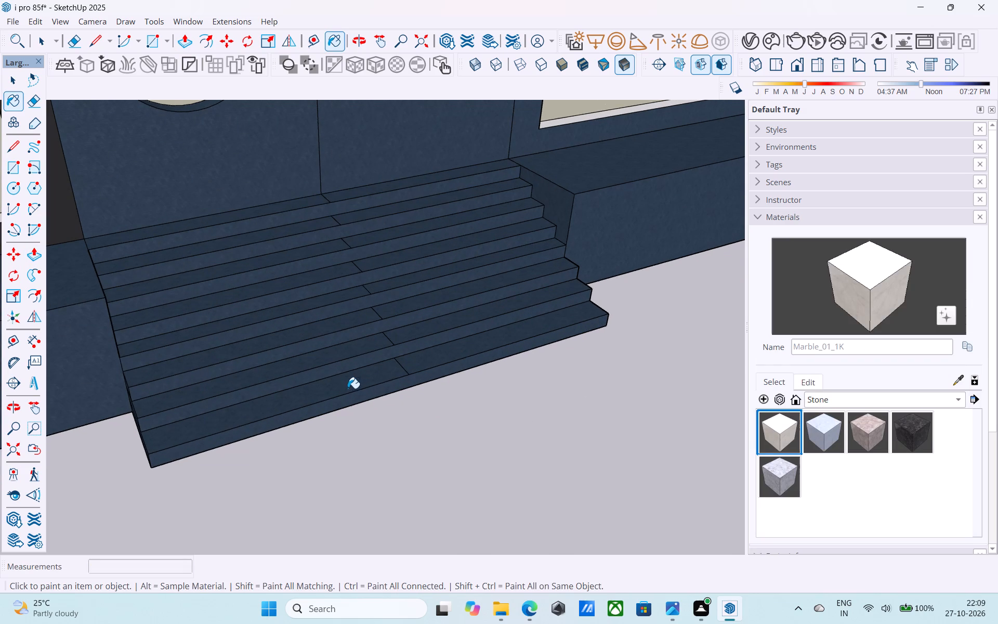
click(348, 388)
click(470, 350)
click(336, 359)
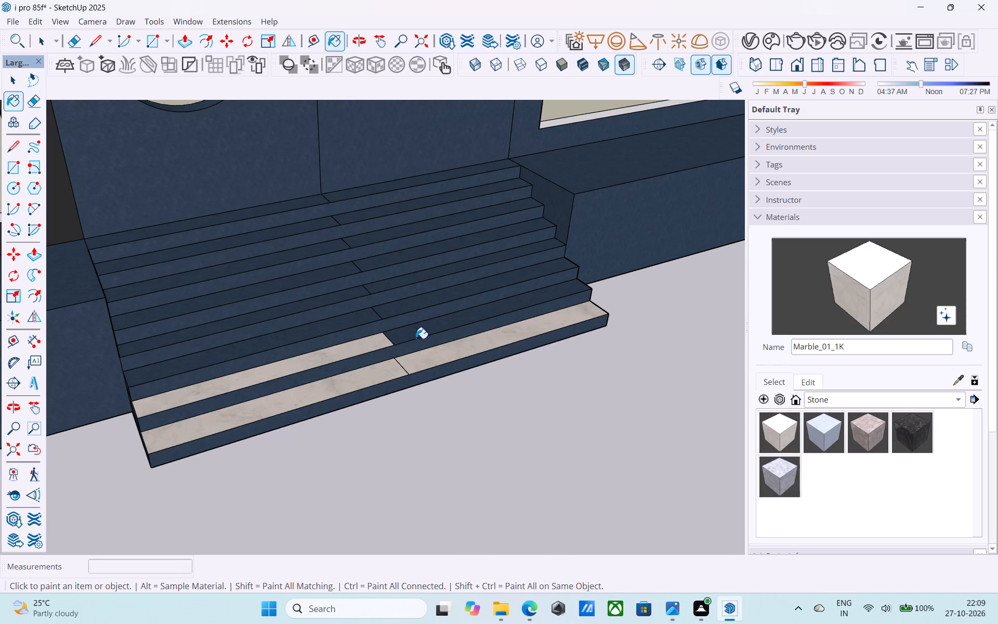
click(431, 332)
scroll(346, 324, up, 4)
click(345, 323)
click(429, 300)
Paint both halves of the remaining five upper stair treads with Marble_01_1K.
click(347, 277)
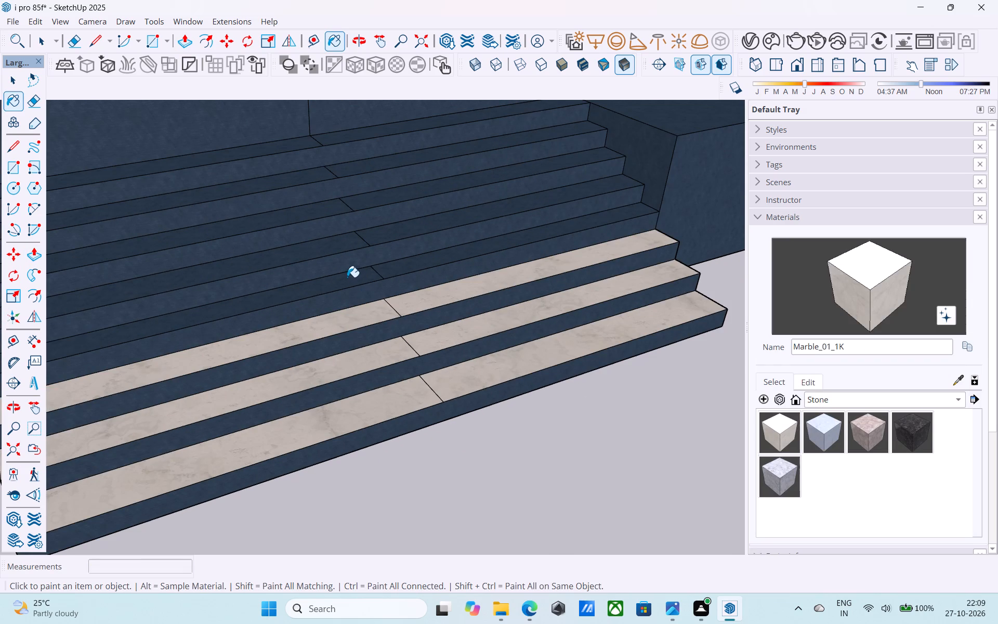
click(389, 266)
click(346, 244)
click(377, 233)
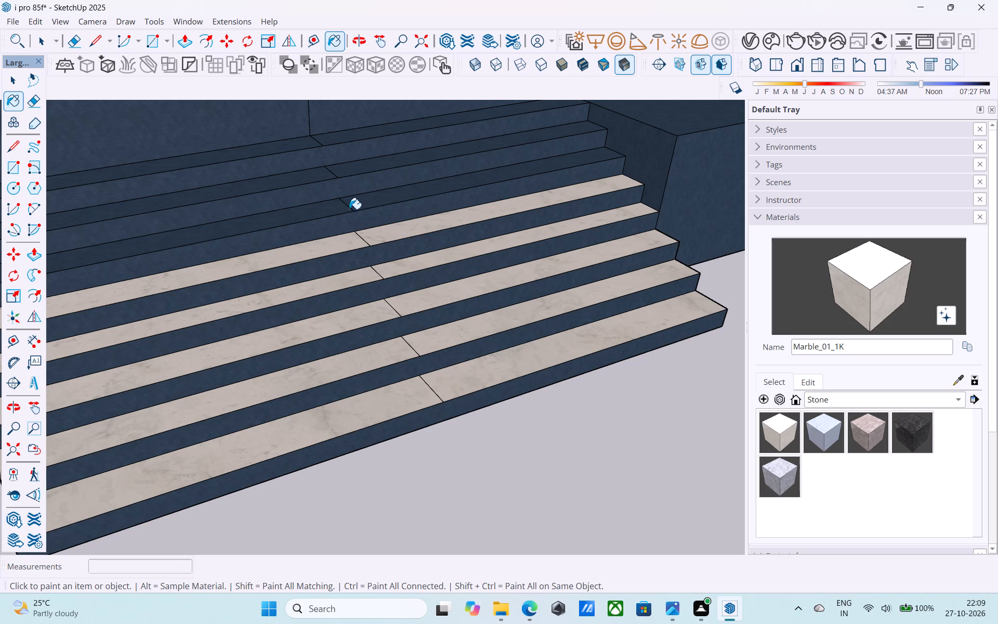
click(331, 212)
click(351, 205)
middle_drag(355, 207, 366, 339)
click(285, 198)
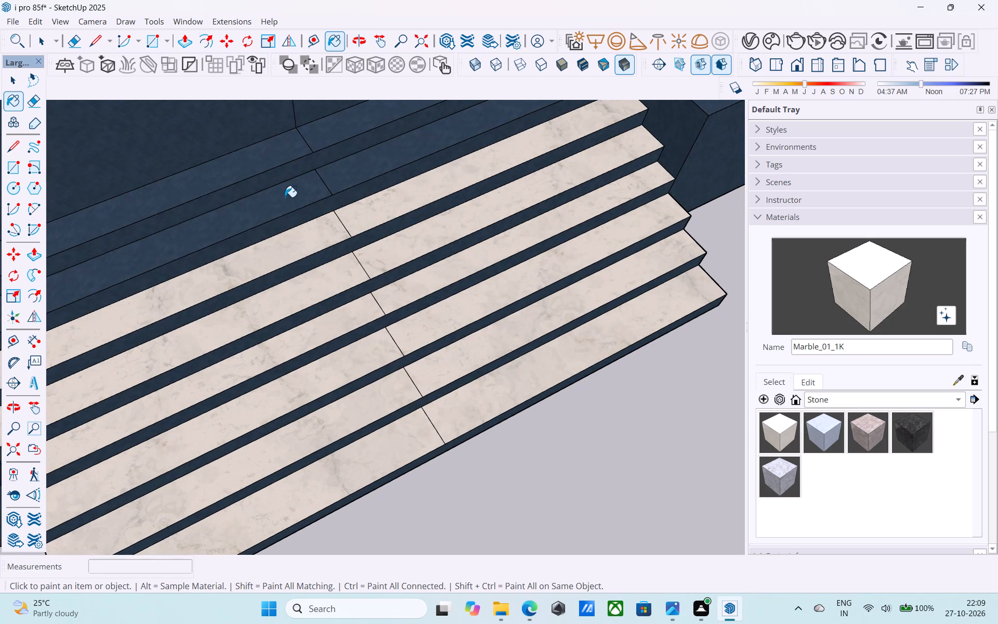
click(352, 168)
click(334, 134)
click(271, 151)
Check the staircase and the underside of the front base, and save the model.
scroll(367, 276, down, 8)
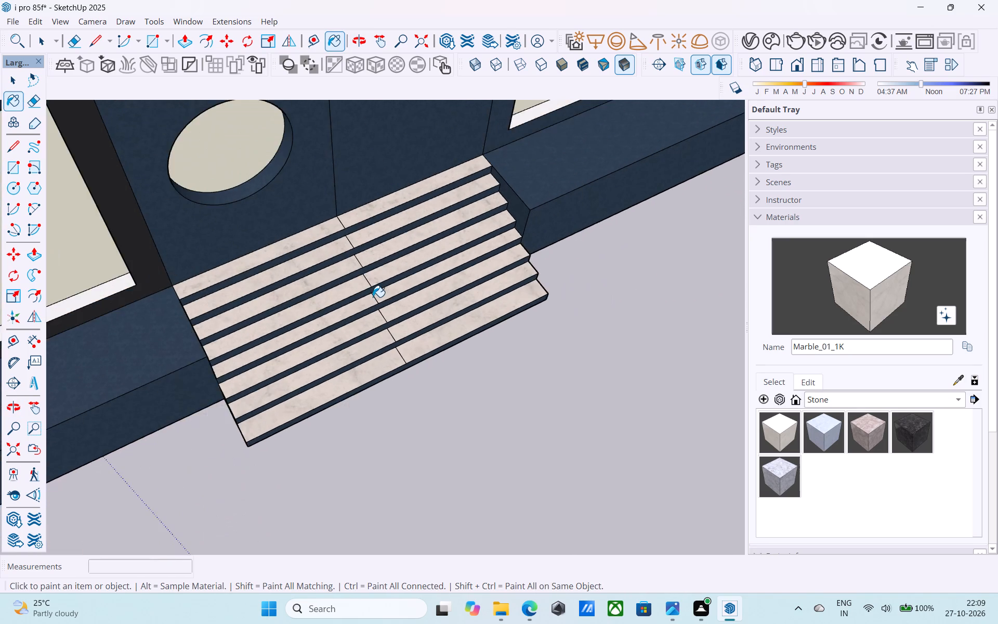
scroll(373, 297, down, 4)
middle_drag(373, 308, 310, 185)
scroll(304, 183, down, 8)
middle_drag(361, 343, 310, 233)
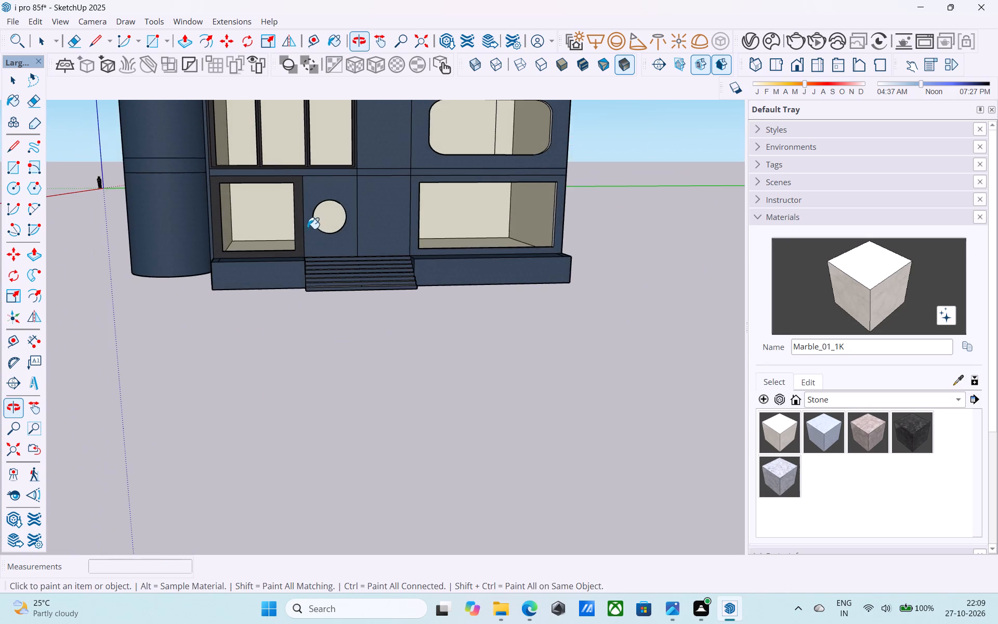
middle_drag(365, 332, 339, 255)
scroll(342, 240, up, 4)
middle_drag(344, 321, 352, 209)
scroll(354, 279, up, 1)
scroll(354, 205, up, 1)
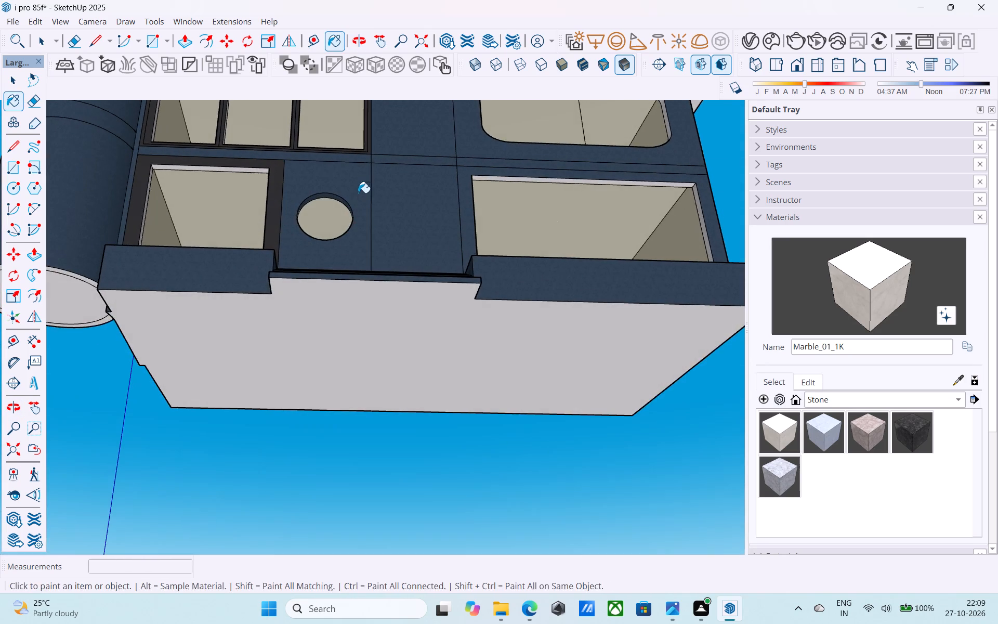
middle_drag(359, 190, 370, 428)
scroll(370, 428, down, 1)
key(ctrl+s)
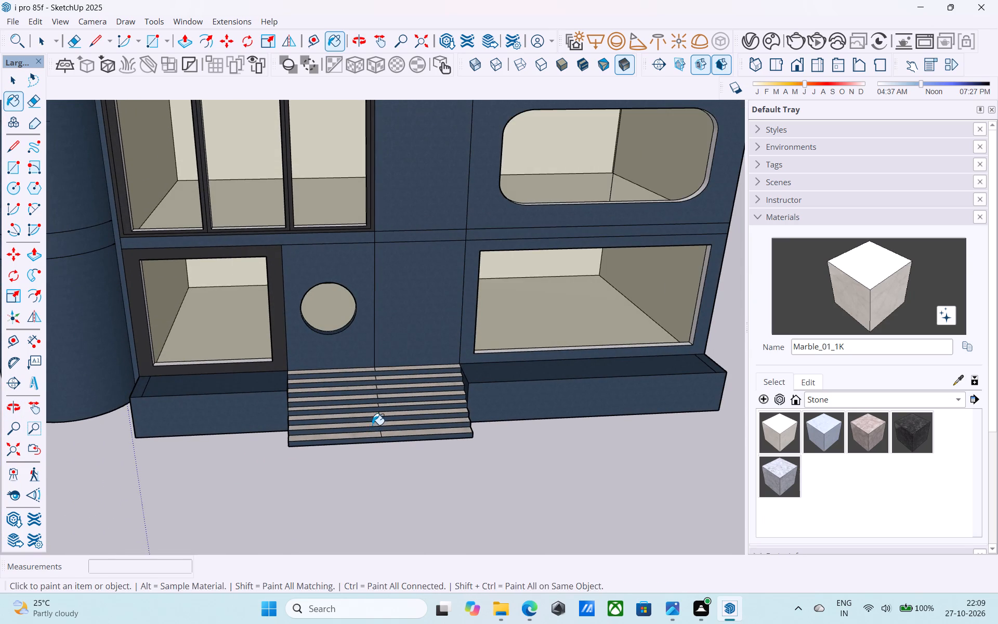
Examine the tower's whole front facade from several angles and distances, saving the model along the way.
scroll(372, 425, down, 5)
middle_drag(372, 424, 376, 462)
scroll(372, 439, down, 6)
shift+middle_drag(373, 442, 369, 456)
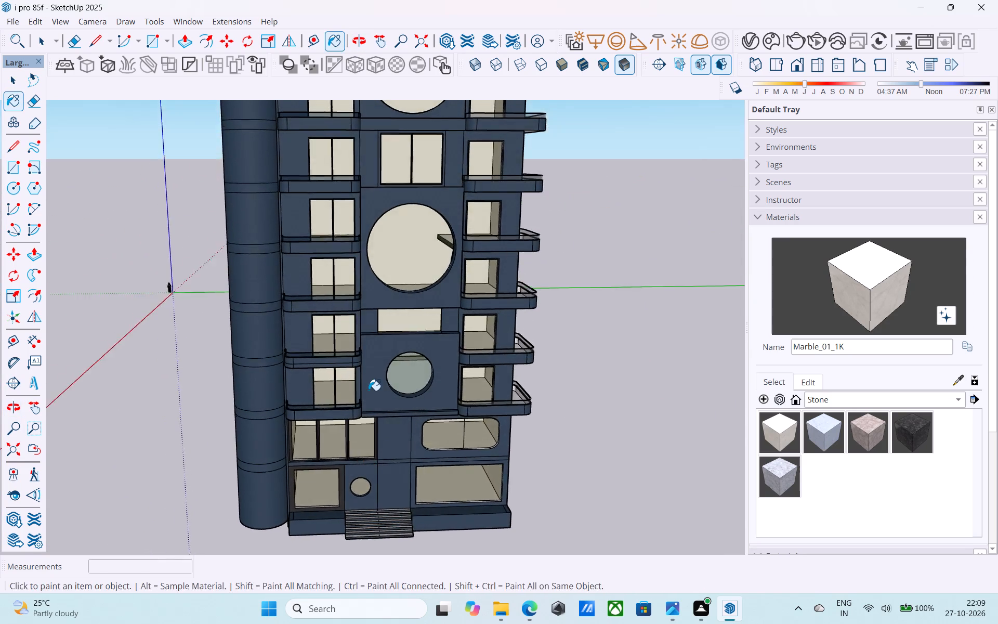
scroll(369, 391, down, 4)
shift+middle_drag(372, 391, 382, 449)
key(ctrl+s)
key(space)
middle_drag(429, 443, 415, 440)
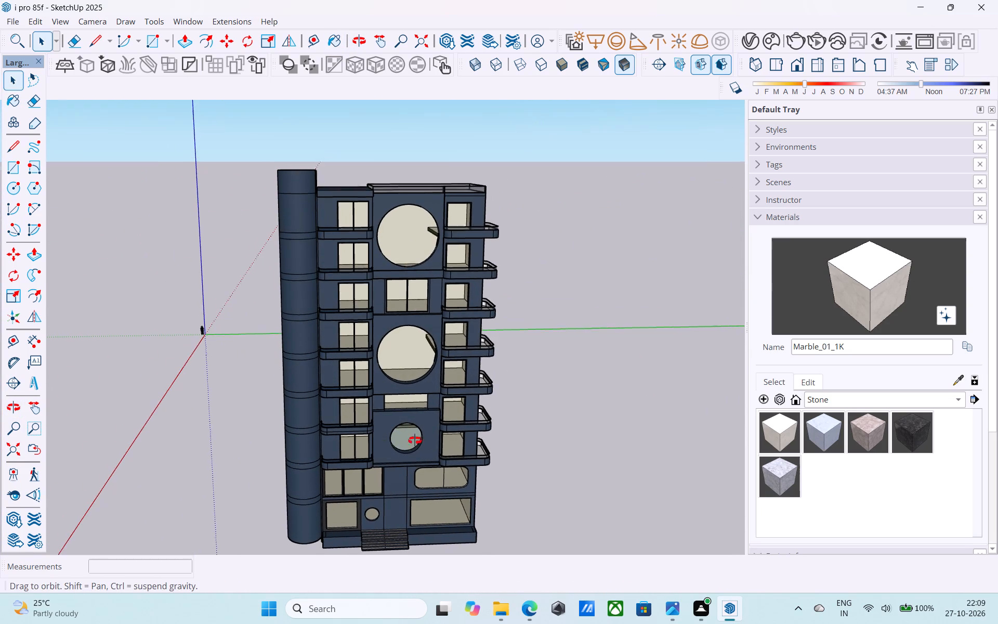
middle_drag(415, 440, 327, 429)
middle_drag(474, 426, 384, 269)
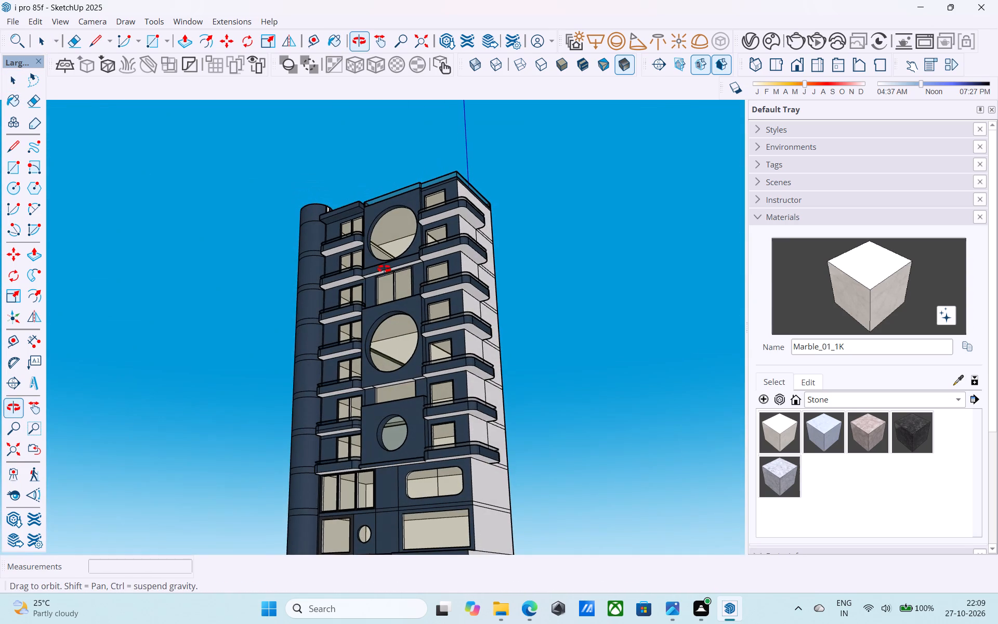
middle_drag(384, 269, 424, 419)
middle_drag(424, 418, 449, 398)
scroll(449, 398, down, 1)
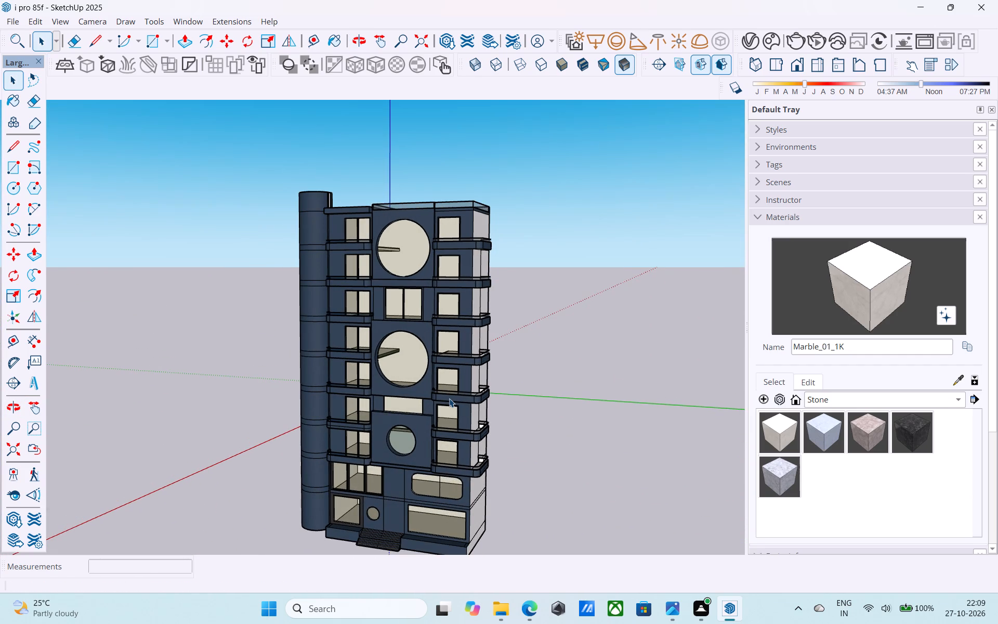
scroll(447, 399, down, 3)
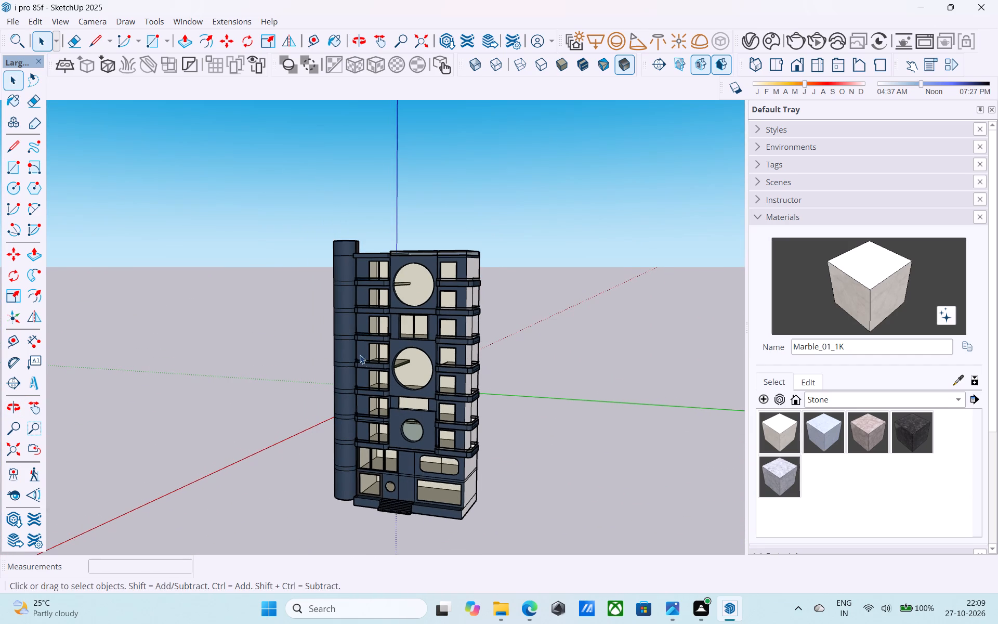
scroll(363, 313, down, 3)
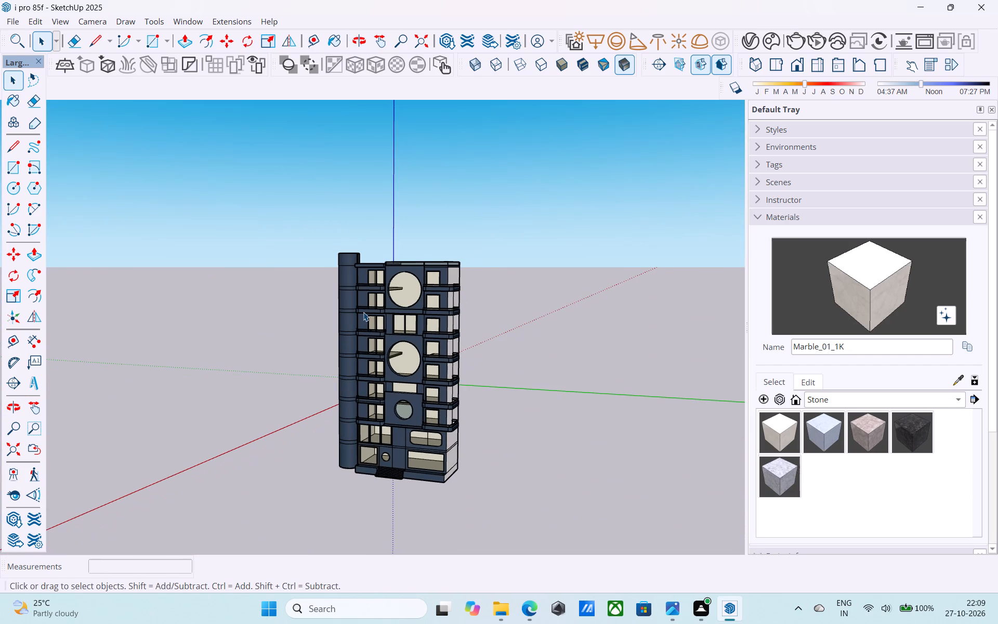
scroll(363, 312, down, 5)
middle_drag(364, 311, 392, 293)
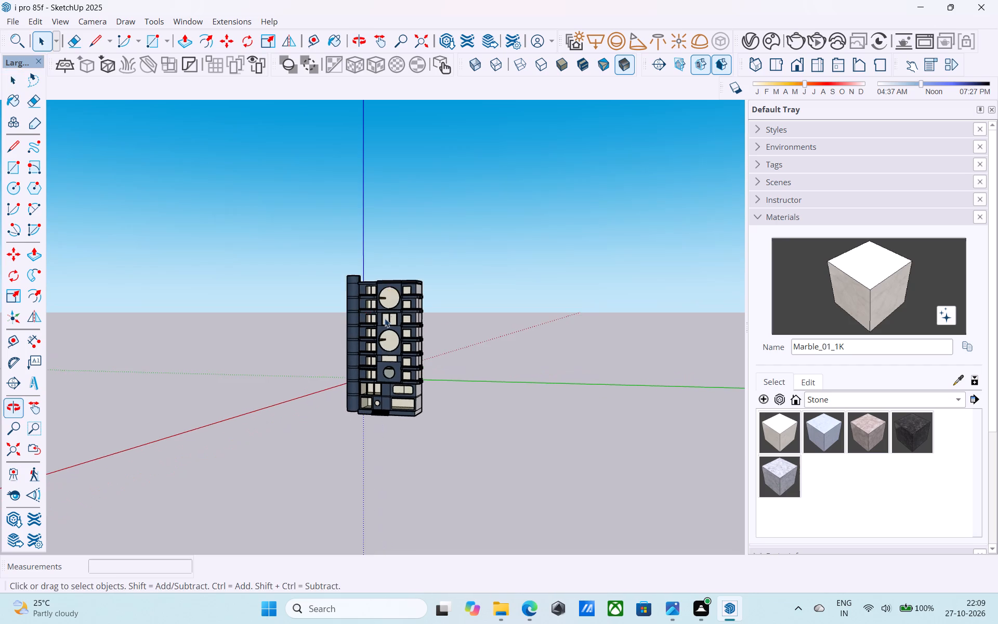
scroll(385, 347, up, 3)
middle_drag(385, 347, 432, 343)
scroll(367, 371, up, 2)
middle_drag(367, 371, 403, 370)
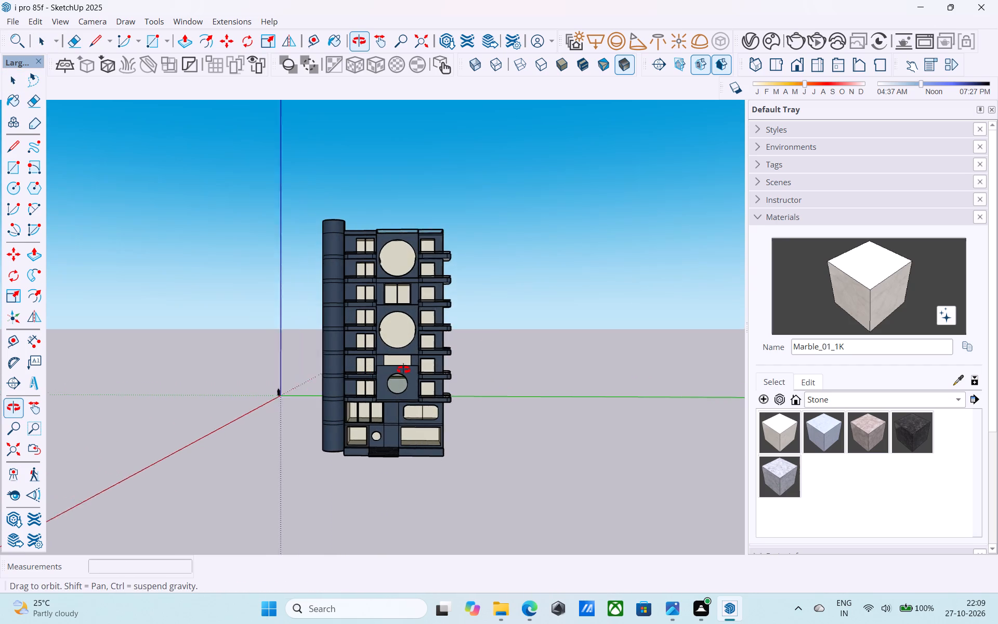
middle_drag(403, 370, 286, 388)
Delete the vertical edge crossing the rounded window opening above the ground floor, and save the model.
scroll(403, 420, up, 17)
click(424, 404)
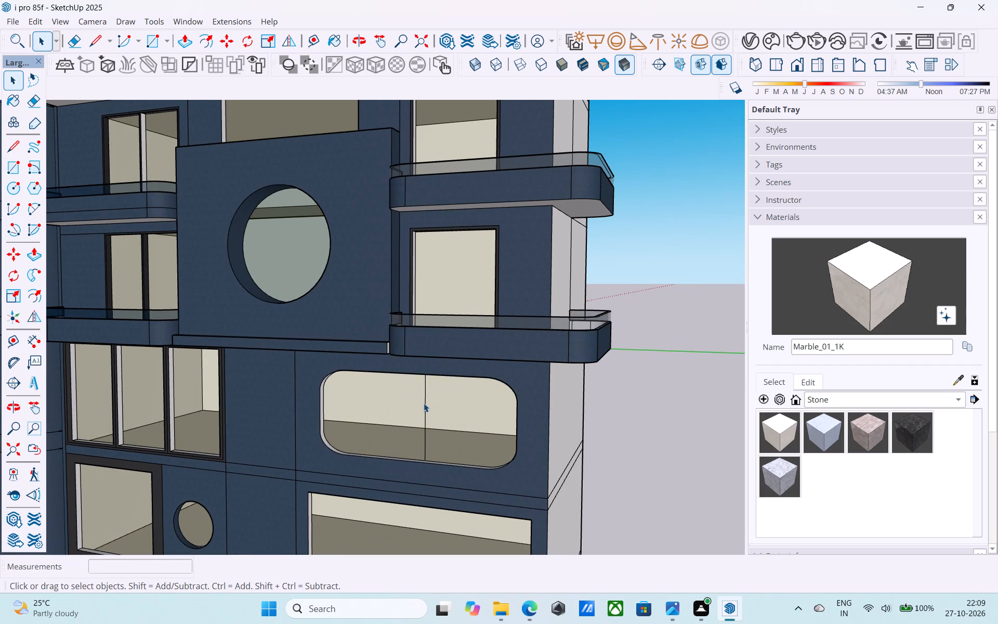
key(Delete)
scroll(424, 376, down, 5)
middle_drag(424, 374, 466, 530)
key(ctrl+s)
key(space)
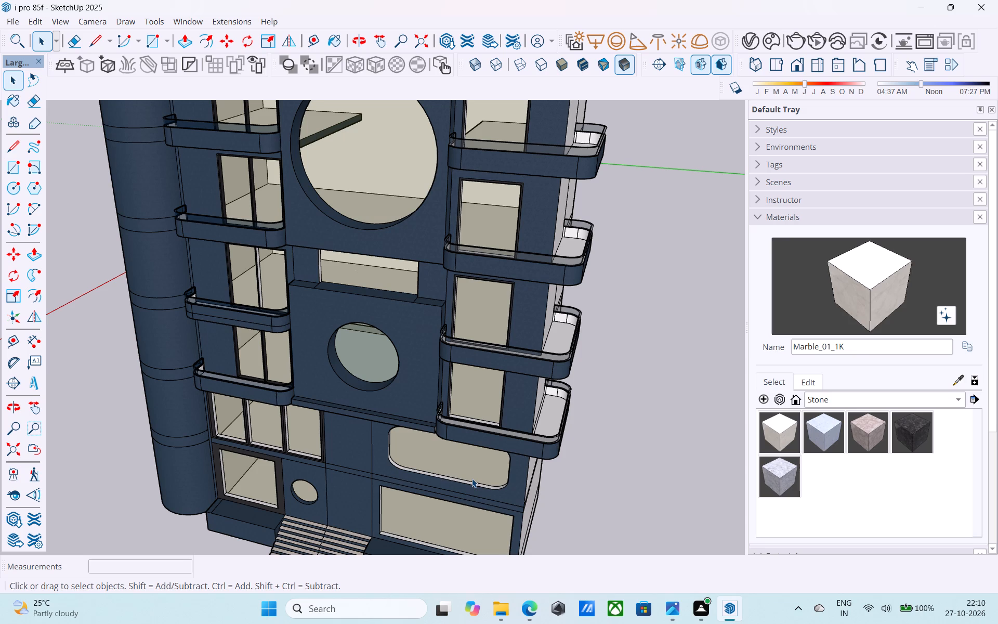
Examine the floor slab edge and back wall inside the lower large circular opening.
scroll(472, 478, down, 4)
scroll(373, 338, down, 6)
middle_drag(372, 338, 382, 257)
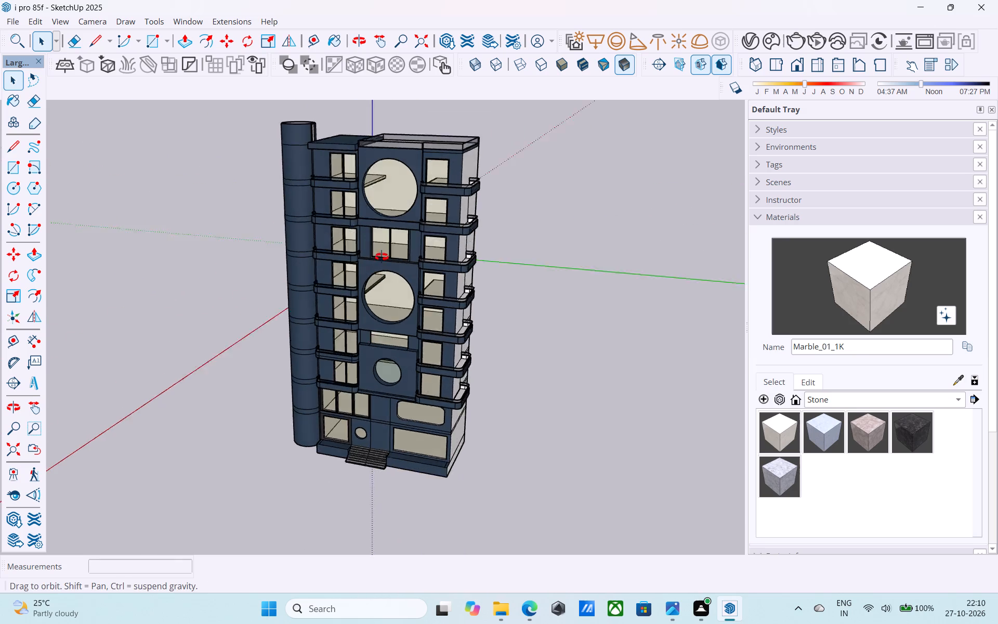
middle_drag(382, 257, 382, 202)
scroll(396, 261, up, 9)
middle_drag(359, 330, 261, 355)
scroll(349, 322, up, 2)
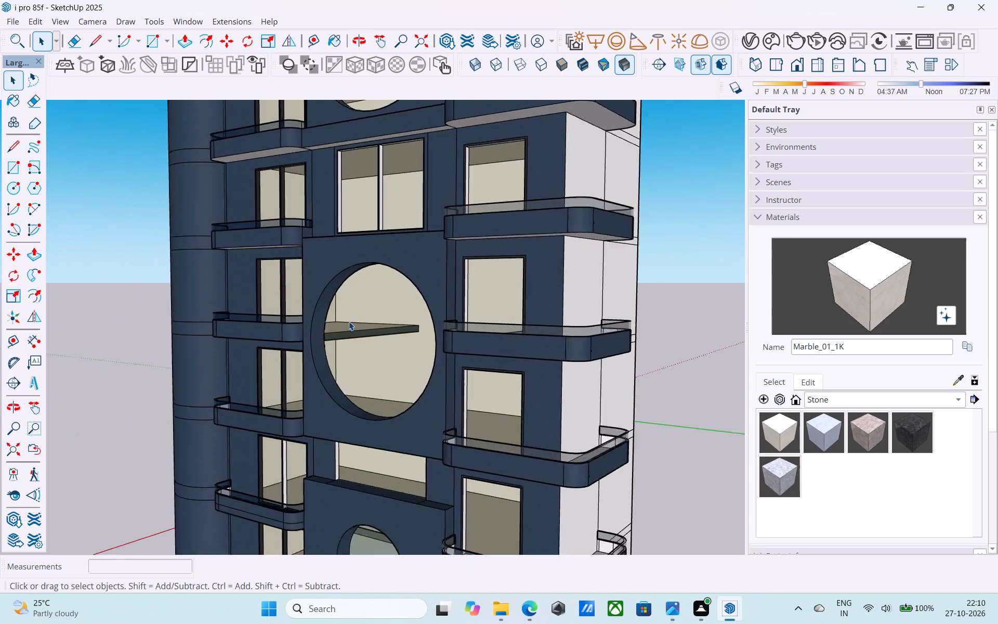
scroll(349, 321, up, 16)
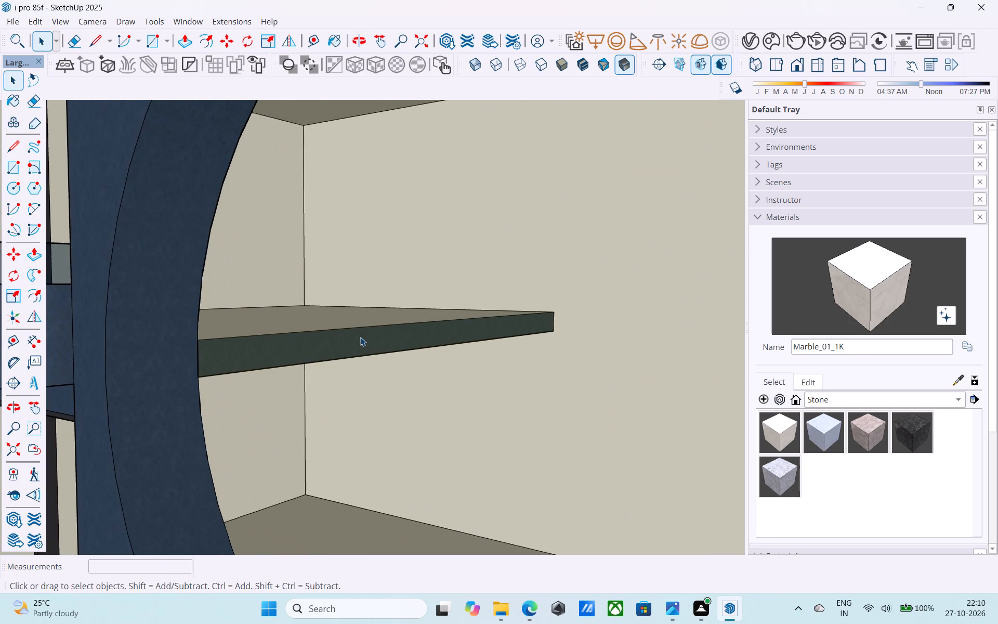
scroll(278, 375, up, 5)
click(271, 351)
middle_drag(310, 329, 260, 342)
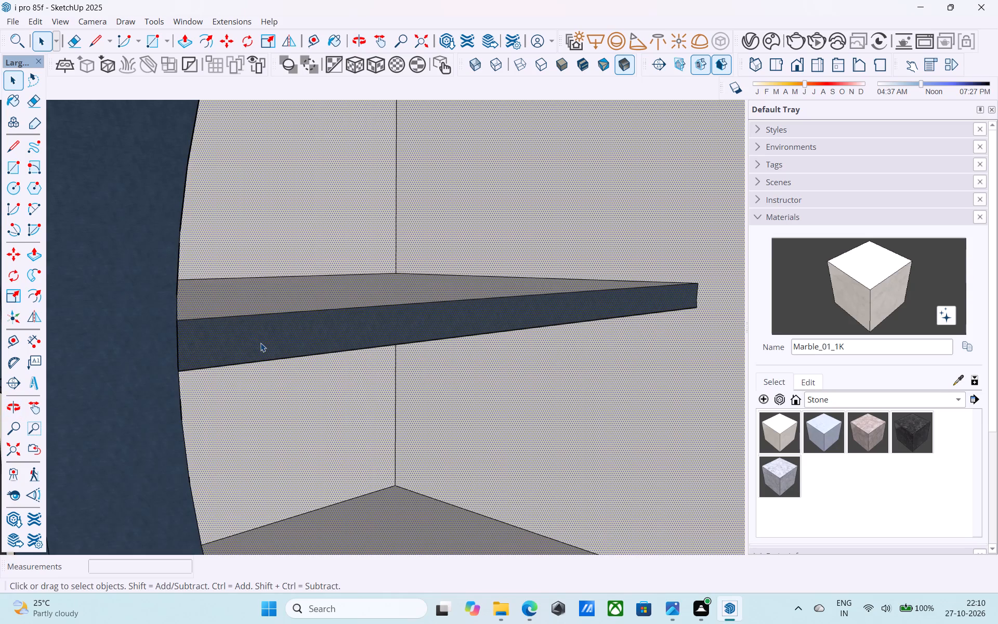
scroll(260, 342, down, 20)
scroll(260, 342, down, 4)
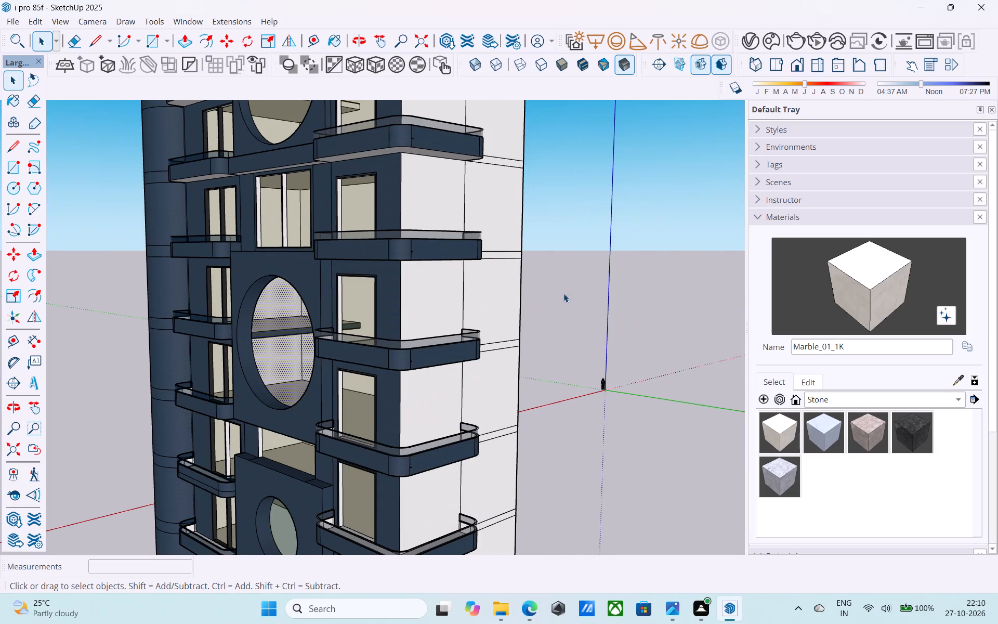
click(563, 293)
Erase the vertical edge segments beside the top balconies on the tower's white side wall, and save the model.
scroll(556, 294, down, 5)
middle_drag(496, 322, 314, 368)
scroll(474, 308, up, 4)
middle_drag(358, 309, 242, 328)
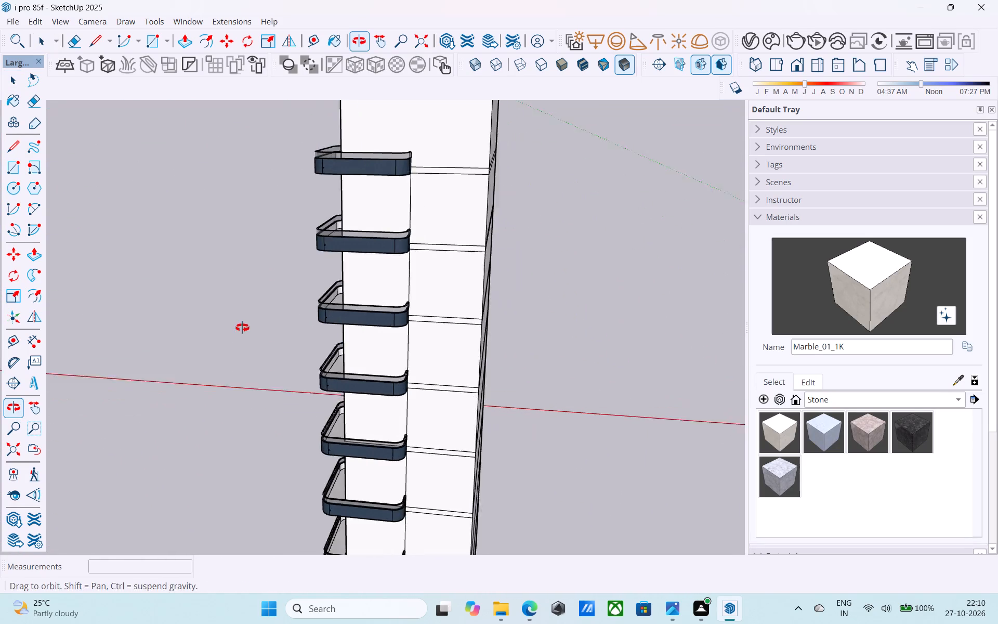
middle_drag(242, 328, 237, 330)
scroll(404, 327, up, 3)
scroll(380, 244, up, 3)
key(e)
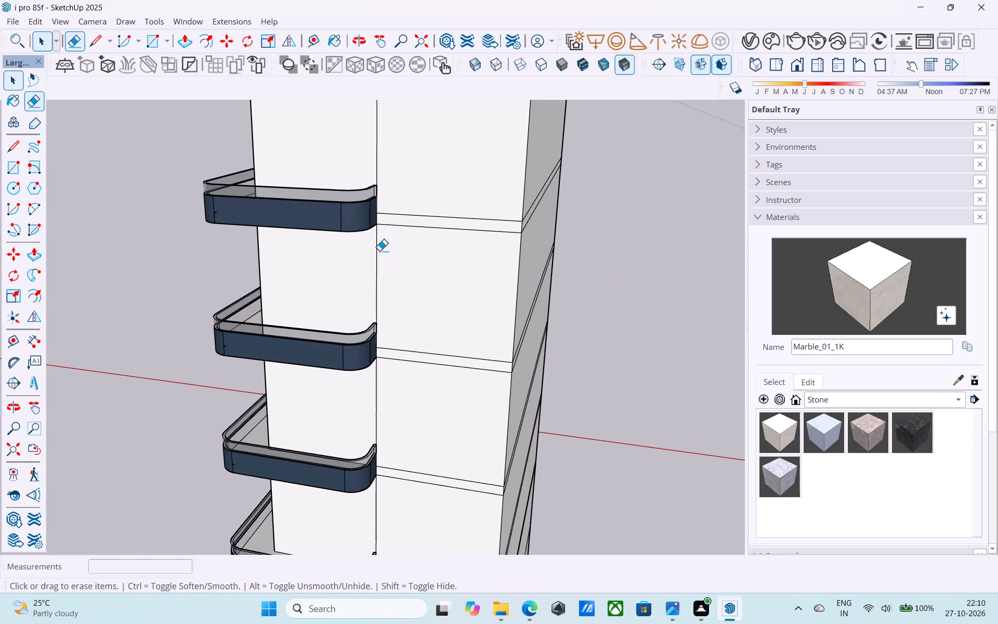
drag(379, 251, 373, 253)
scroll(380, 254, down, 5)
middle_drag(380, 254, 392, 341)
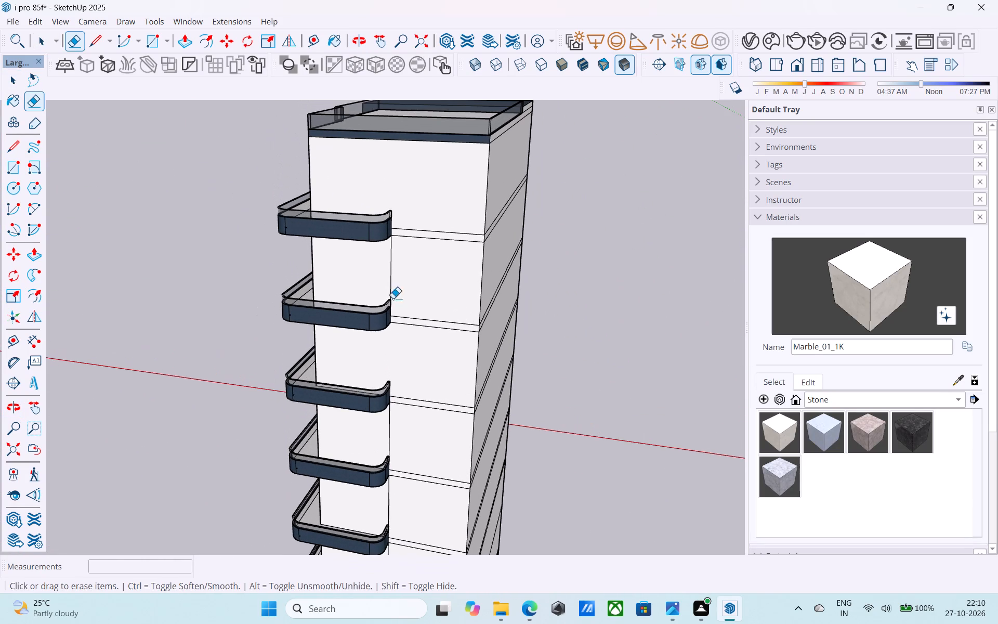
drag(390, 275, 384, 272)
key(ctrl+s)
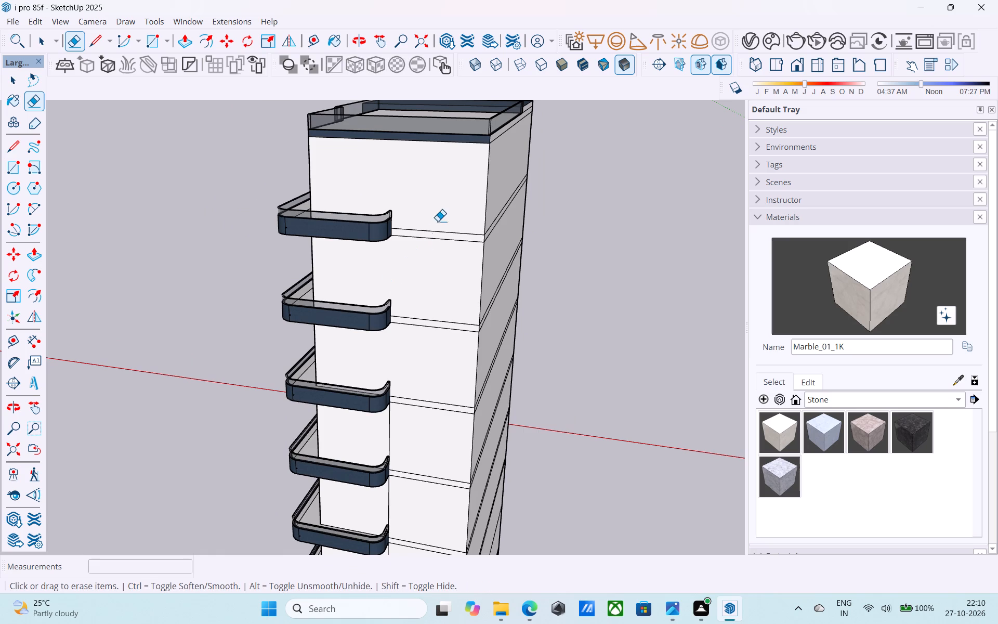
Erase the paired floor lines and vertical edge segments across the upper floors of the balcony-side wall.
drag(438, 219, 438, 246)
drag(430, 282, 429, 347)
middle_drag(427, 354, 423, 253)
drag(419, 273, 432, 343)
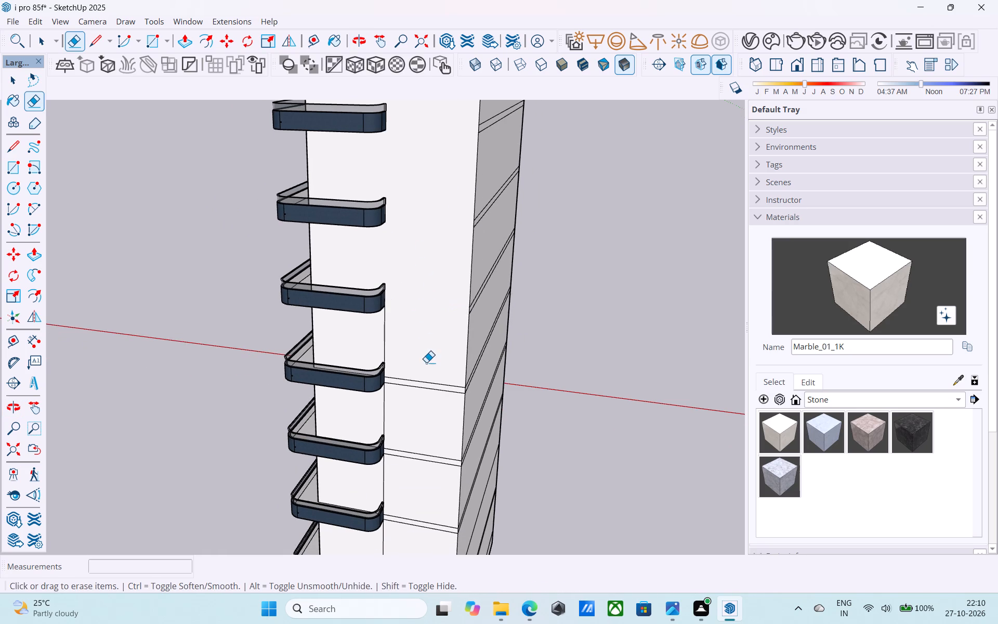
drag(388, 343, 379, 343)
drag(403, 363, 411, 418)
shift+middle_drag(409, 417, 416, 297)
drag(413, 302, 392, 292)
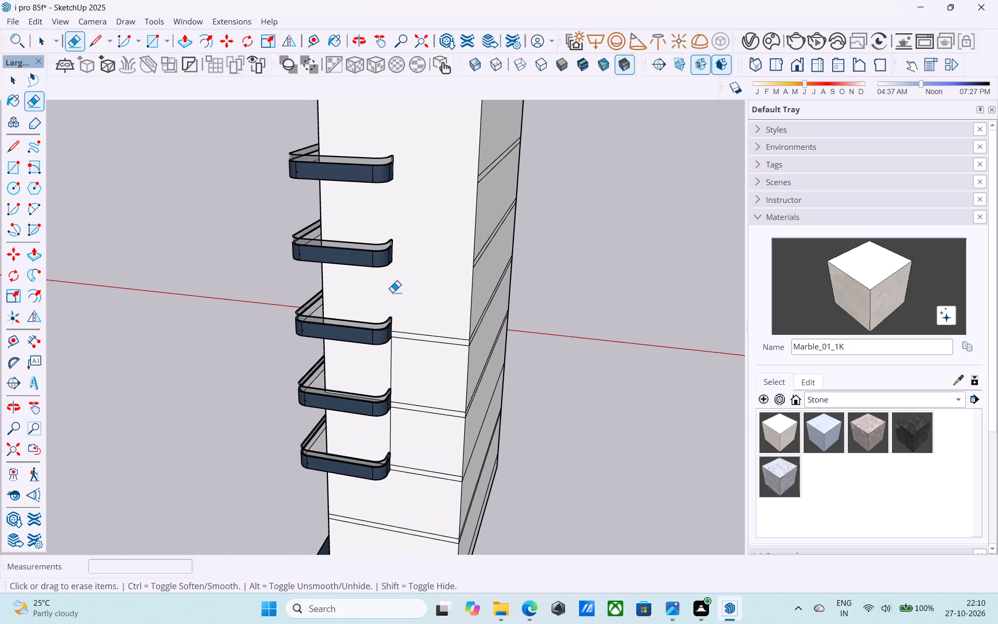
Erase the floor lines, vertical edge segments and corner stubs beside the lower balconies on the balcony-side wall.
drag(398, 296, 424, 359)
drag(416, 361, 390, 363)
drag(391, 366, 415, 412)
drag(405, 423, 382, 431)
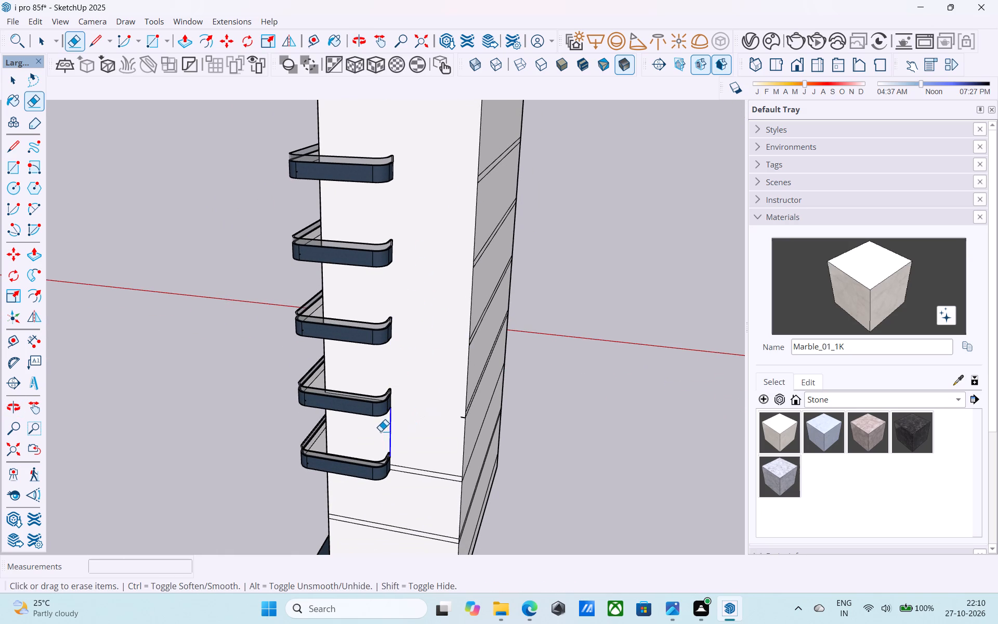
drag(406, 443, 405, 502)
click(459, 419)
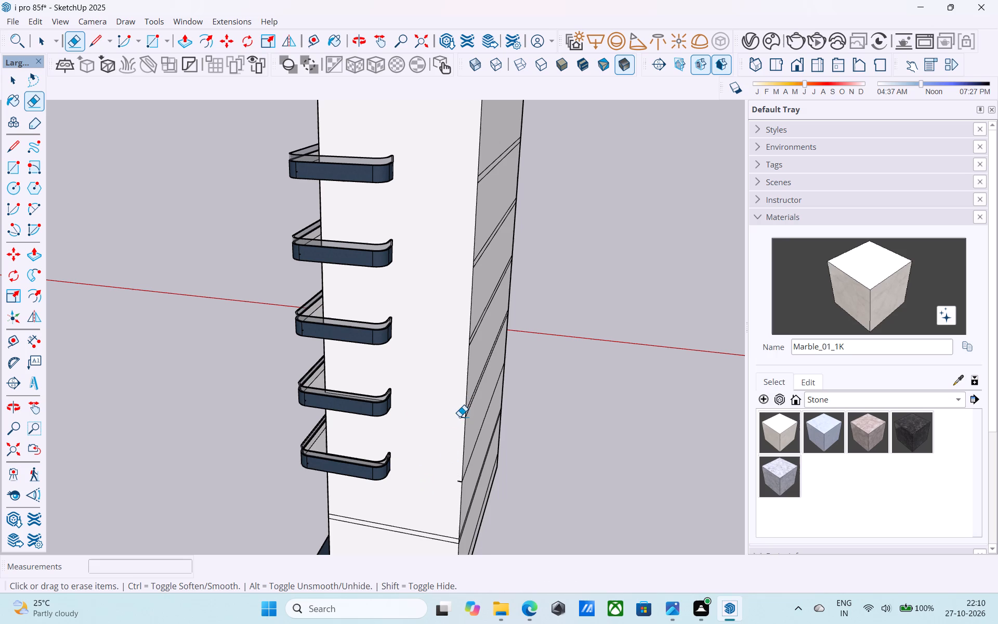
click(461, 418)
Erase the leftover corner stub and the lowest pair of floor lines on the balcony-side wall.
middle_drag(458, 432, 424, 213)
scroll(423, 261, up, 7)
drag(428, 281, 428, 281)
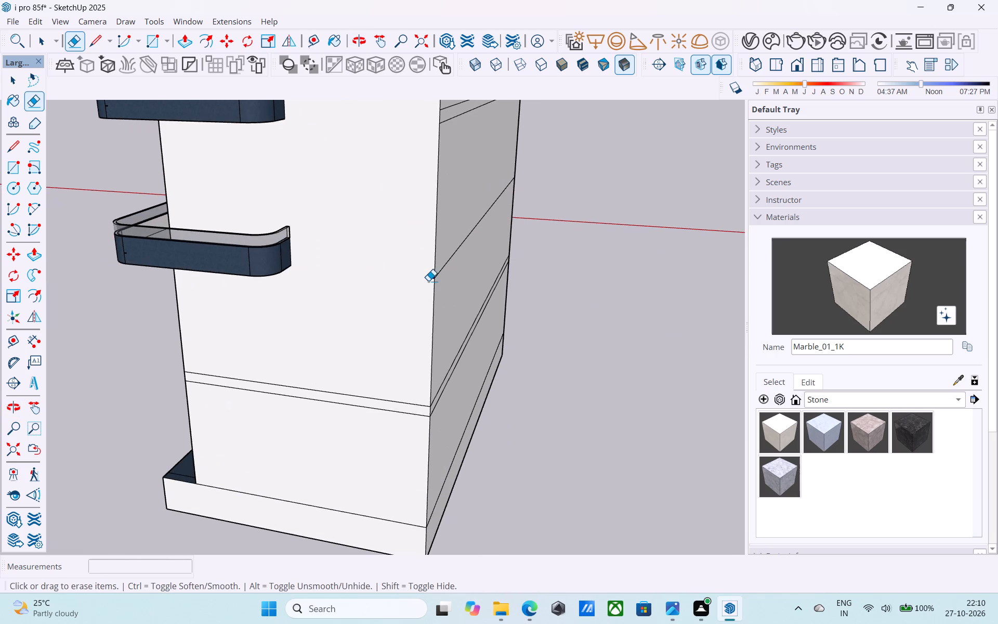
drag(428, 281, 435, 269)
key(ctrl+z)
scroll(411, 320, up, 2)
drag(434, 272, 434, 260)
drag(410, 344, 387, 432)
Erase the floor lines running across the lower and middle floors of the wide rear wall.
drag(454, 373, 463, 407)
middle_drag(462, 397, 341, 359)
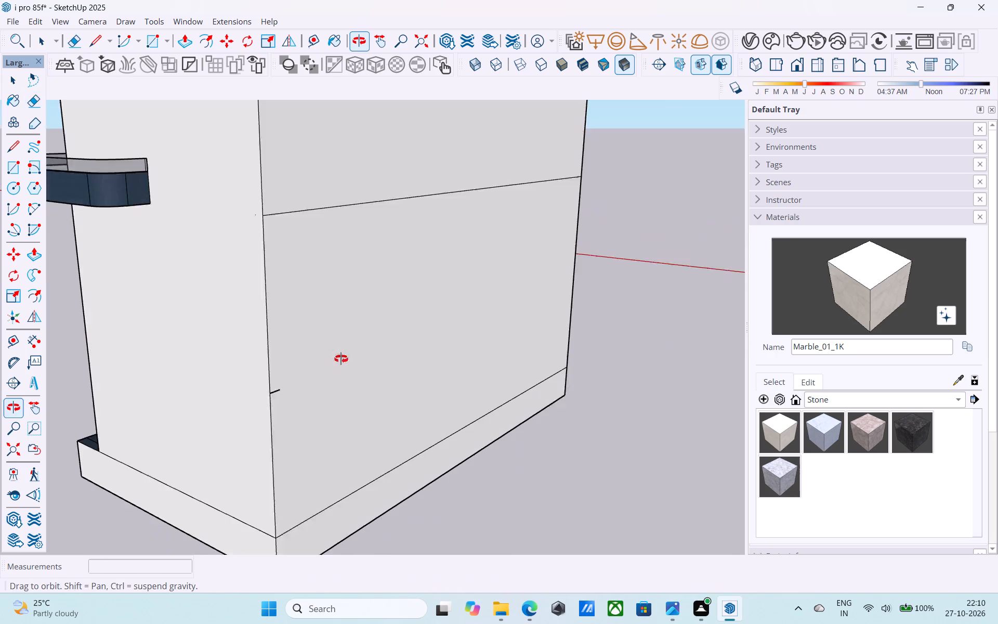
middle_drag(341, 359, 342, 357)
drag(359, 162, 367, 225)
drag(268, 372, 261, 373)
scroll(283, 352, down, 8)
shift+middle_drag(329, 318, 341, 449)
drag(368, 314, 373, 381)
drag(342, 205, 339, 162)
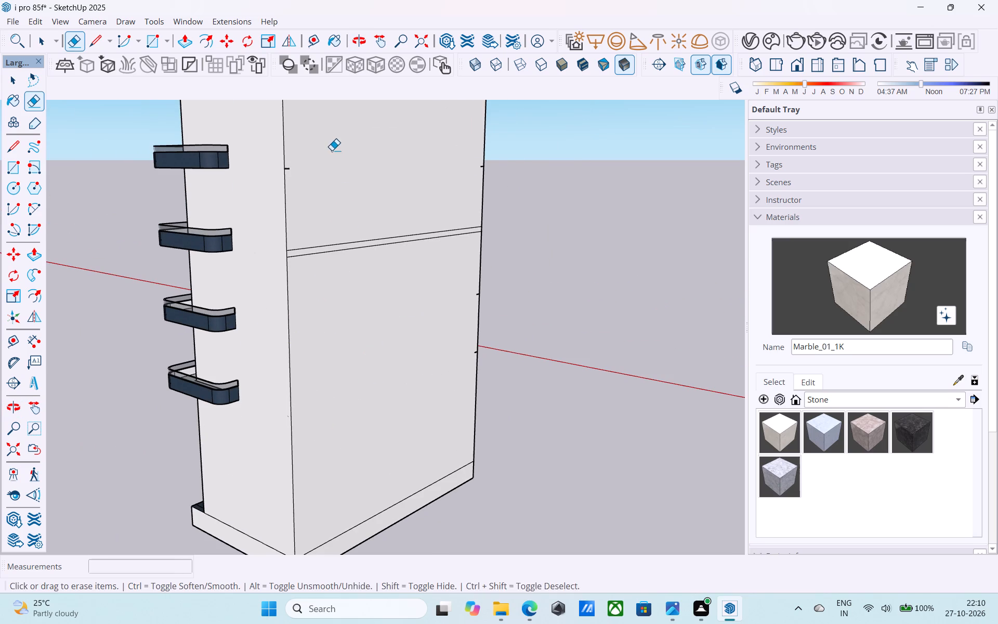
drag(329, 148, 357, 284)
middle_drag(354, 291, 334, 474)
drag(314, 193, 319, 365)
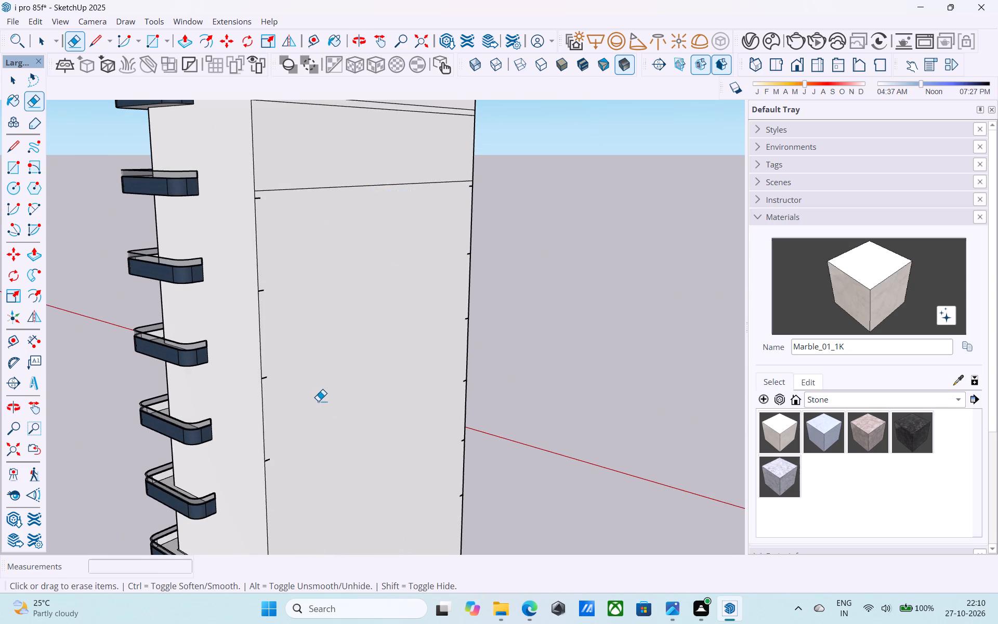
Erase the short leftover line stubs along the rear wall's corner beside the middle balconies.
scroll(272, 392, up, 2)
shift+middle_drag(272, 392, 286, 194)
scroll(281, 262, up, 10)
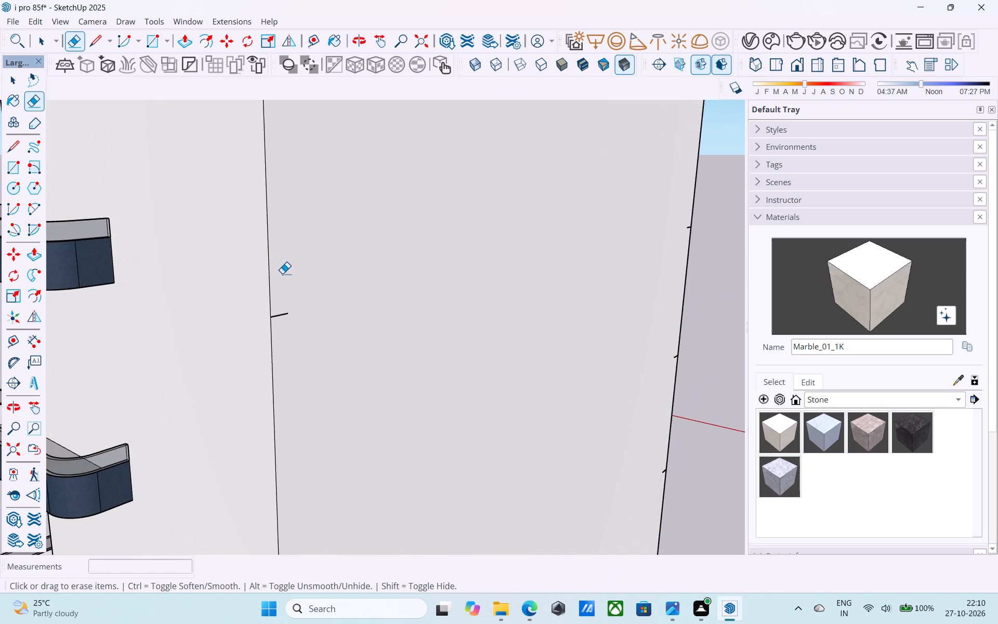
drag(280, 304, 286, 337)
scroll(304, 281, down, 4)
middle_drag(305, 281, 314, 403)
drag(299, 225, 298, 231)
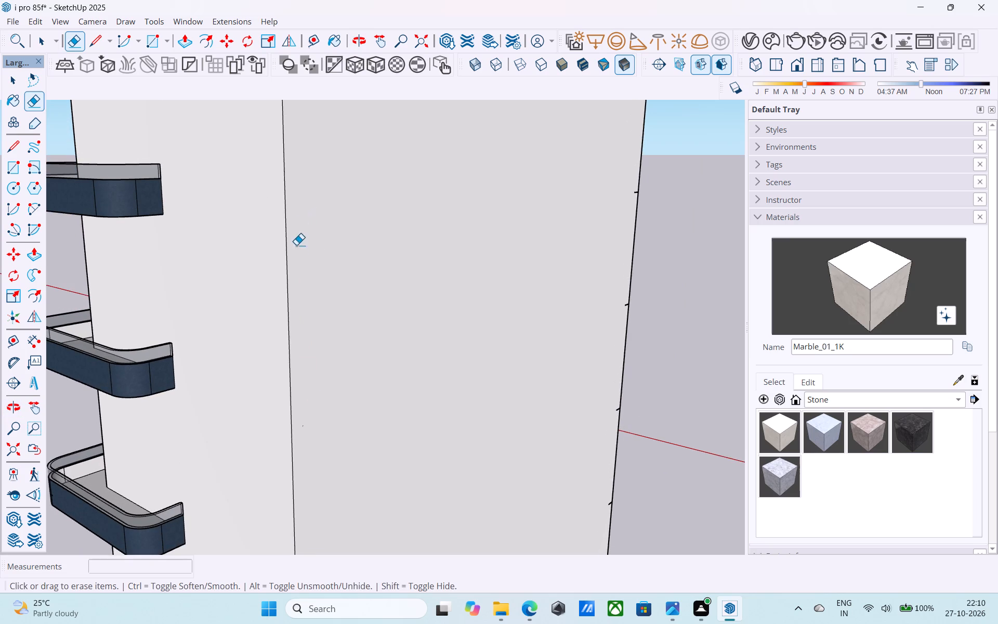
scroll(300, 238, down, 2)
shift+middle_drag(301, 241, 320, 421)
click(313, 233)
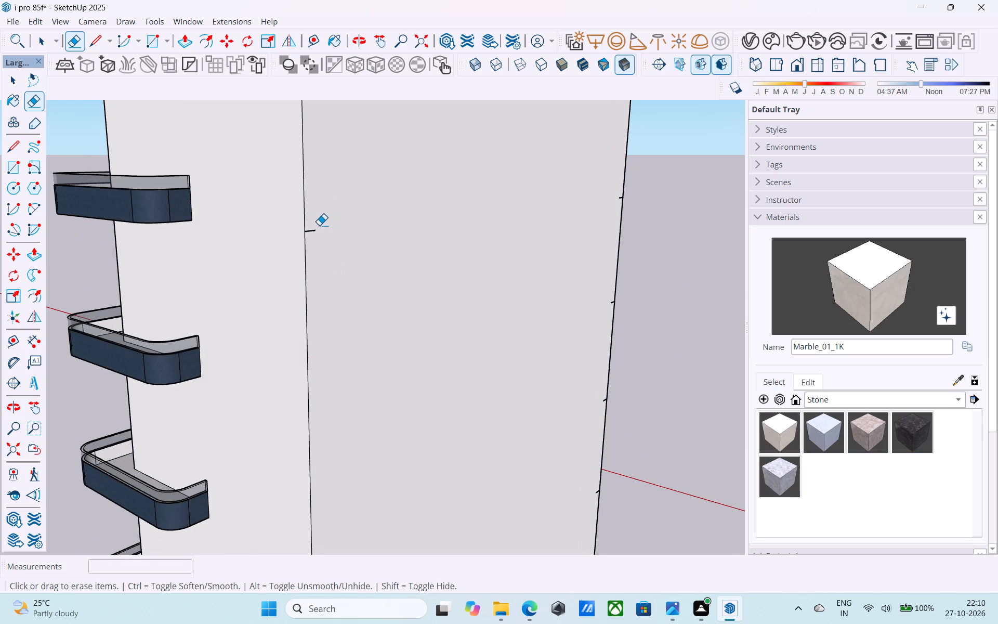
drag(314, 231, 314, 242)
Erase the remaining floor lines and corner stubs on the rear wall's upper floors, beside the balconies.
scroll(325, 249, down, 1)
shift+middle_drag(325, 248, 339, 319)
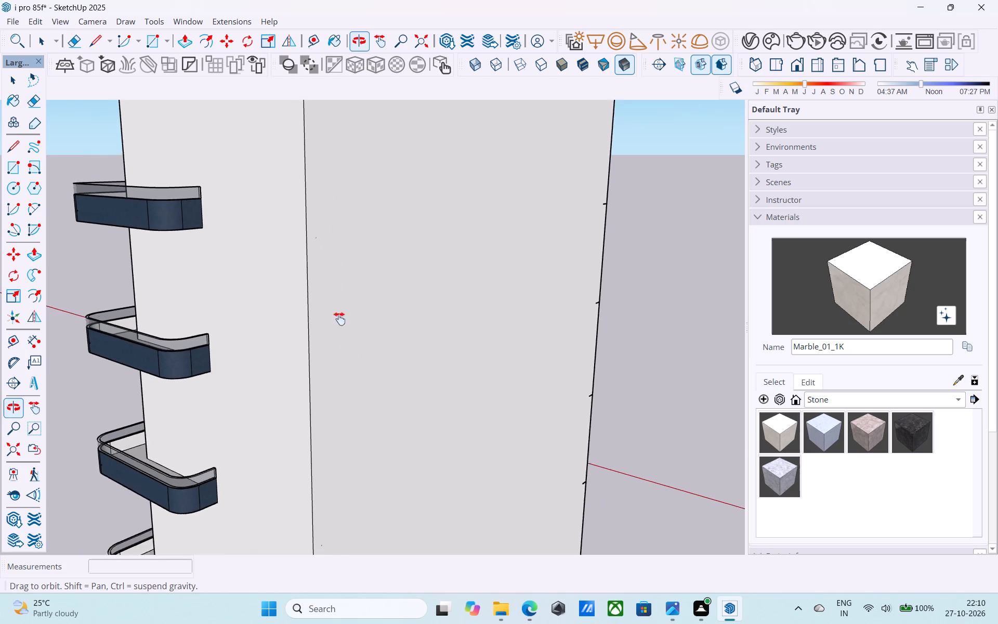
shift+middle_drag(339, 319, 356, 381)
shift+middle_drag(397, 204, 390, 305)
scroll(346, 298, up, 5)
drag(336, 297, 333, 329)
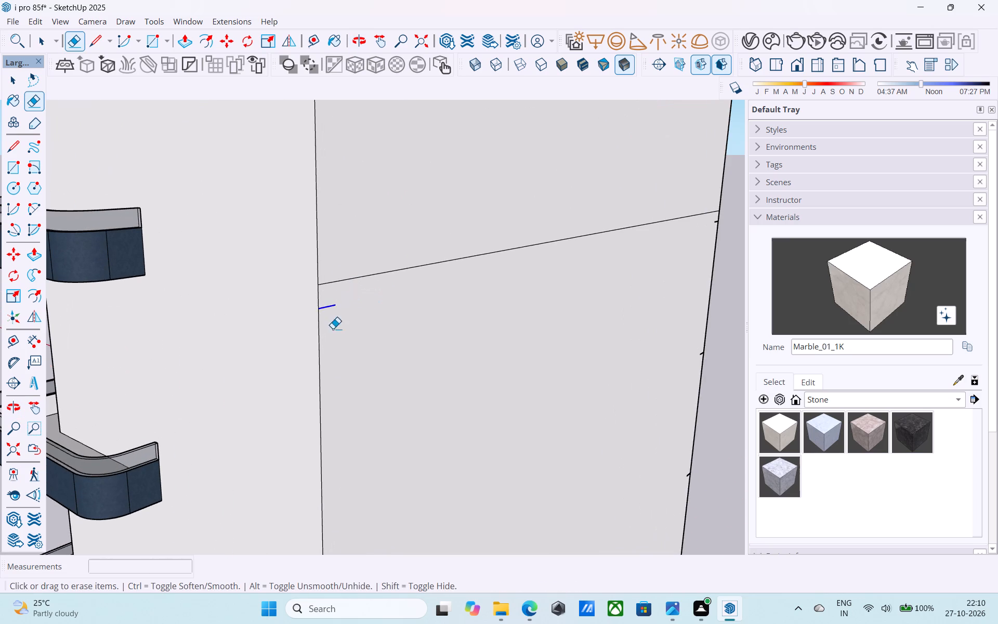
drag(336, 277, 342, 293)
scroll(360, 257, down, 4)
shift+middle_drag(361, 260, 378, 396)
drag(386, 173, 384, 242)
scroll(377, 252, down, 3)
middle_drag(377, 253, 373, 368)
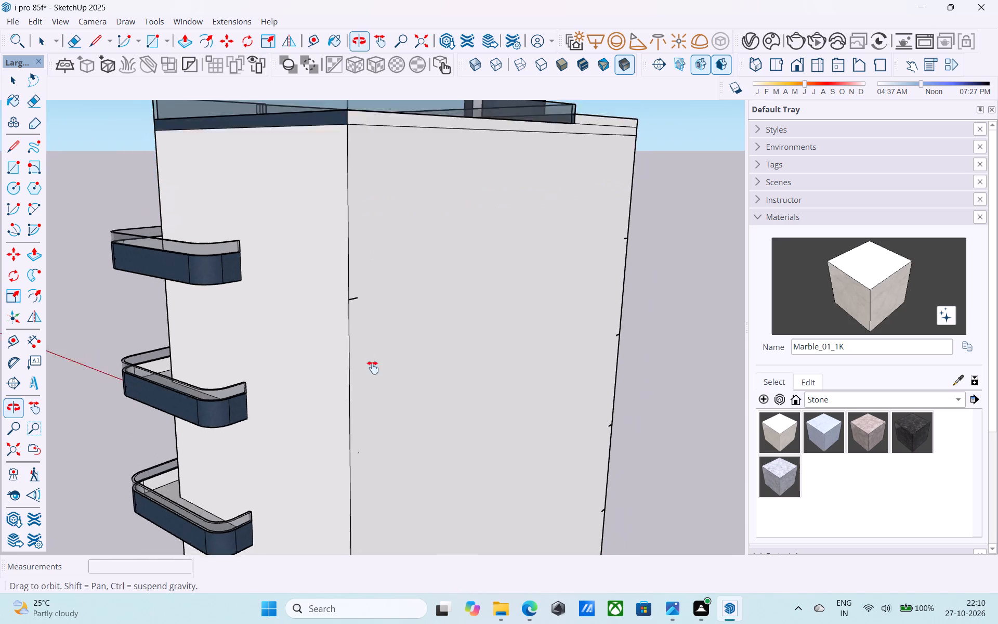
middle_drag(373, 368, 373, 376)
scroll(364, 367, up, 4)
drag(356, 343, 351, 369)
scroll(391, 328, down, 4)
Erase the upper floor lines on the narrow wall beside the cylindrical tower, with the stubs at its rear corner.
middle_drag(550, 300, 212, 306)
shift+middle_drag(450, 296, 313, 186)
scroll(322, 191, up, 3)
drag(334, 187, 339, 235)
scroll(317, 218, up, 4)
drag(313, 201, 306, 210)
shift+middle_drag(360, 376, 336, 199)
drag(336, 207, 349, 357)
drag(296, 295, 288, 322)
middle_drag(343, 346, 307, 103)
drag(291, 192, 323, 355)
drag(265, 302, 266, 294)
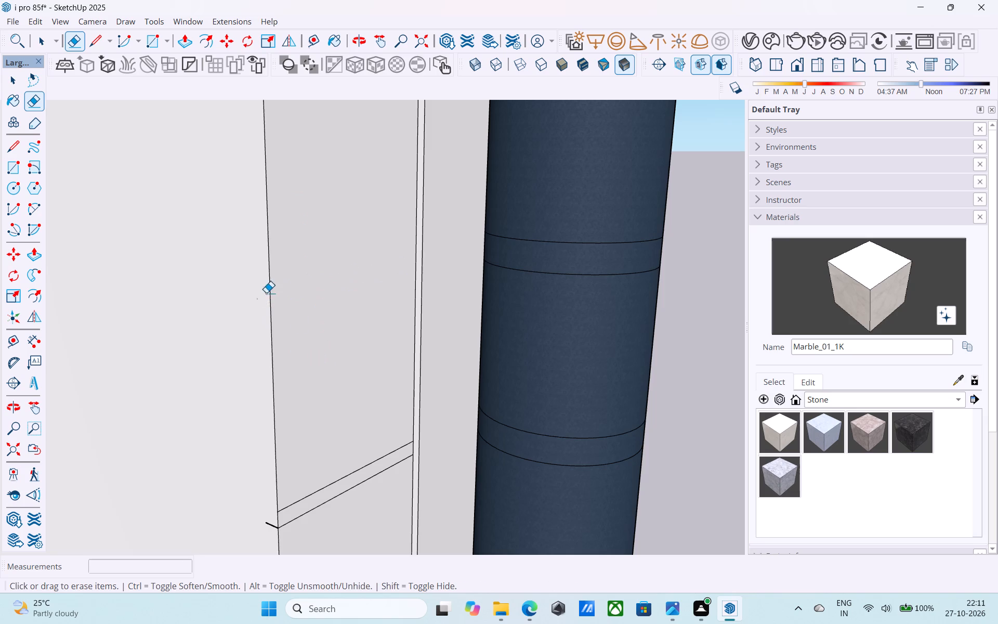
Erase the middle floors' lines on the narrow wall beside the cylinder, along with their rear-corner stubs.
middle_drag(298, 340, 298, 133)
drag(302, 207, 328, 354)
click(267, 326)
shift+middle_drag(290, 342, 317, 190)
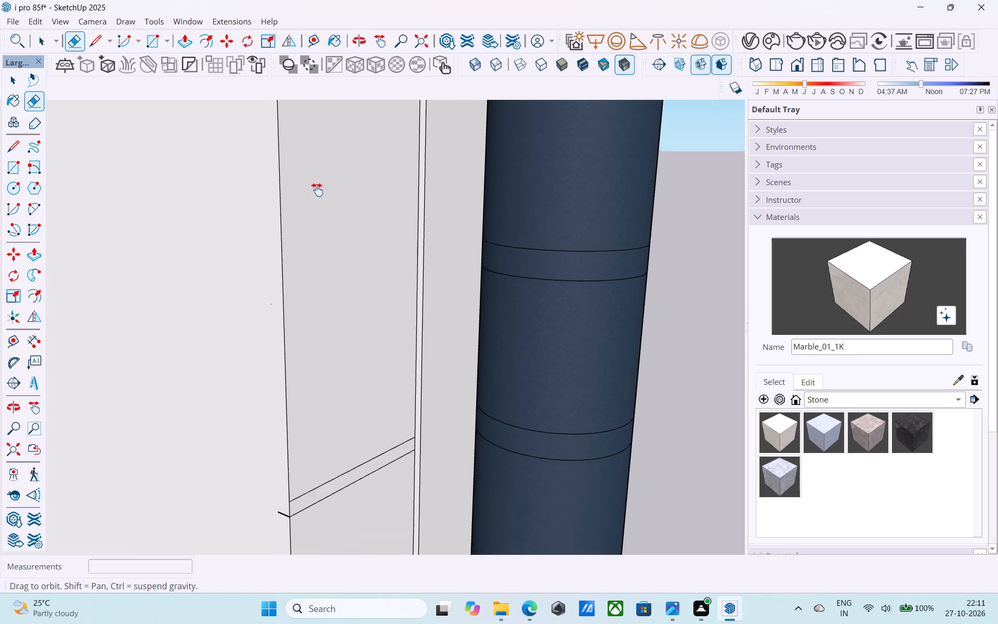
shift+middle_drag(317, 190, 314, 99)
drag(345, 201, 373, 322)
drag(299, 302, 300, 310)
middle_drag(329, 332, 288, 132)
drag(304, 234, 304, 251)
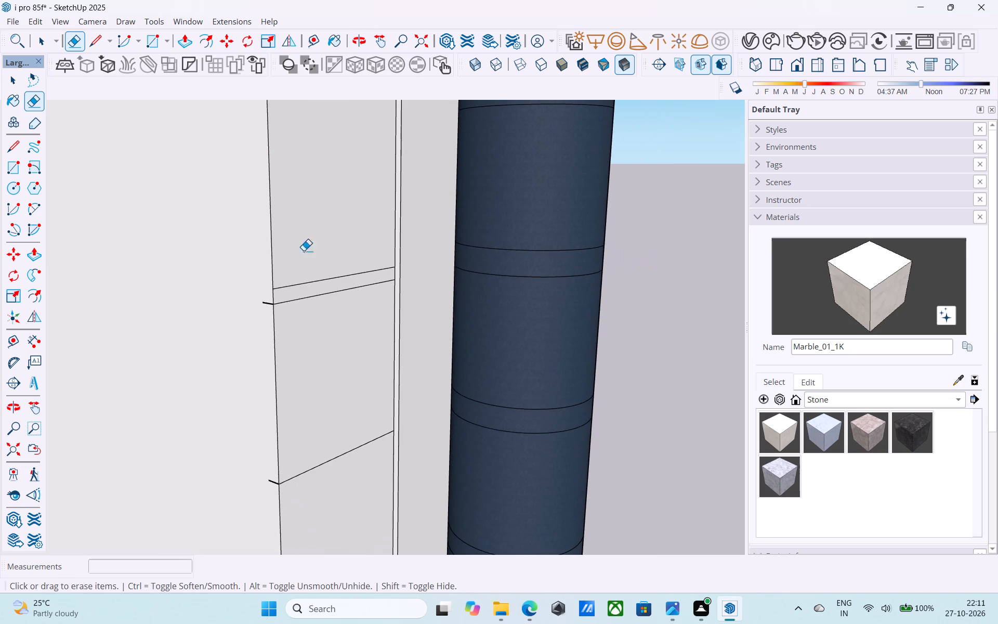
drag(304, 251, 296, 360)
drag(265, 298, 266, 311)
Erase the lowest floor lines and corner stubs on the narrow wall beside the cylinder, and save the model.
middle_drag(296, 321, 294, 144)
drag(298, 264, 311, 385)
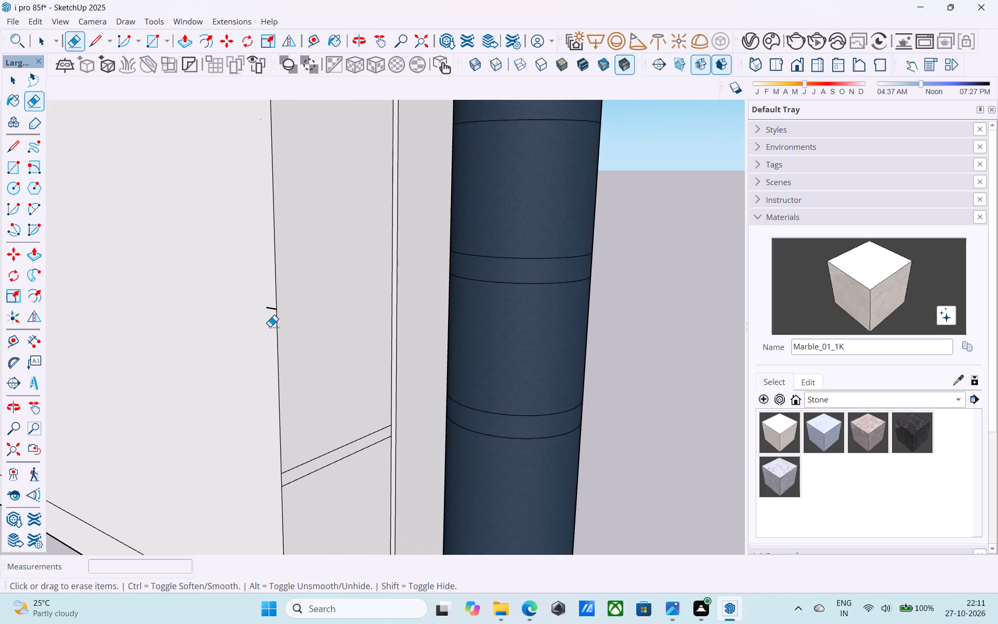
click(267, 311)
middle_drag(292, 339, 316, 152)
drag(340, 224, 351, 340)
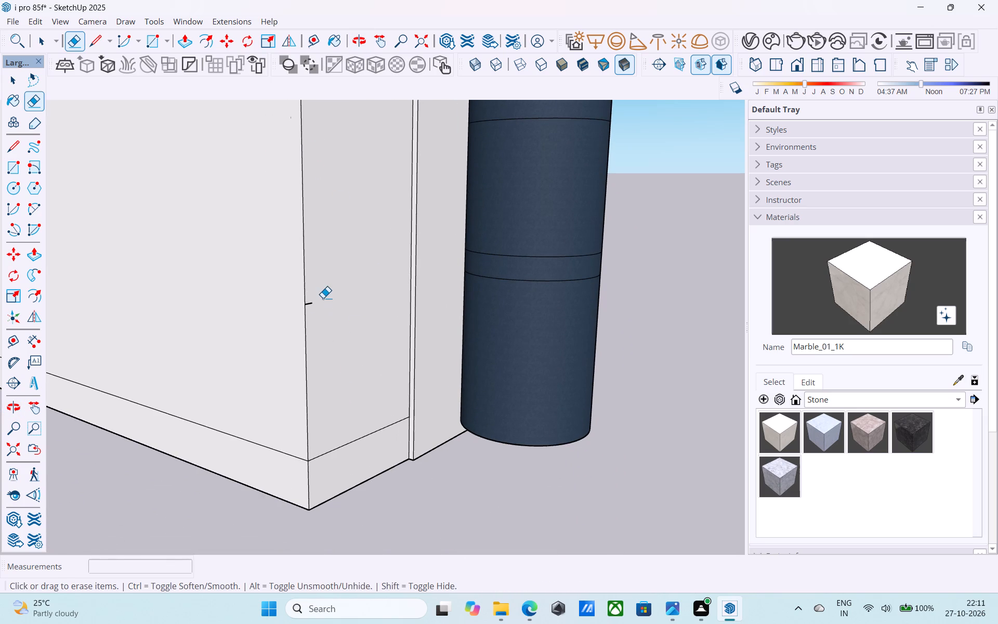
click(314, 302)
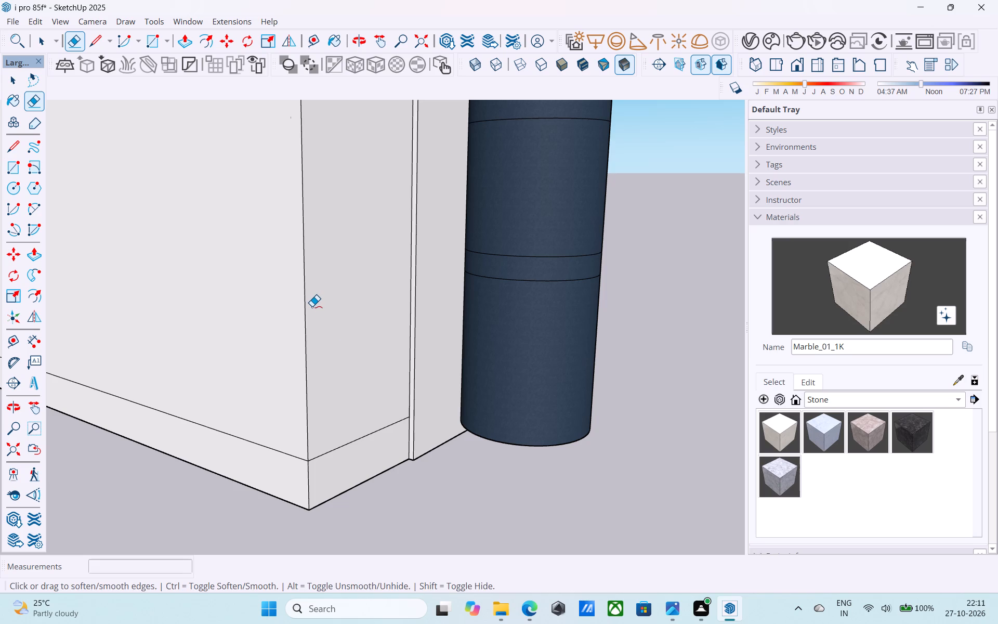
key(ctrl+s)
key(space)
Examine the cleaned rear and side walls, the roof and the front facade of the whole tower from above.
scroll(320, 307, down, 20)
middle_drag(342, 329, 598, 362)
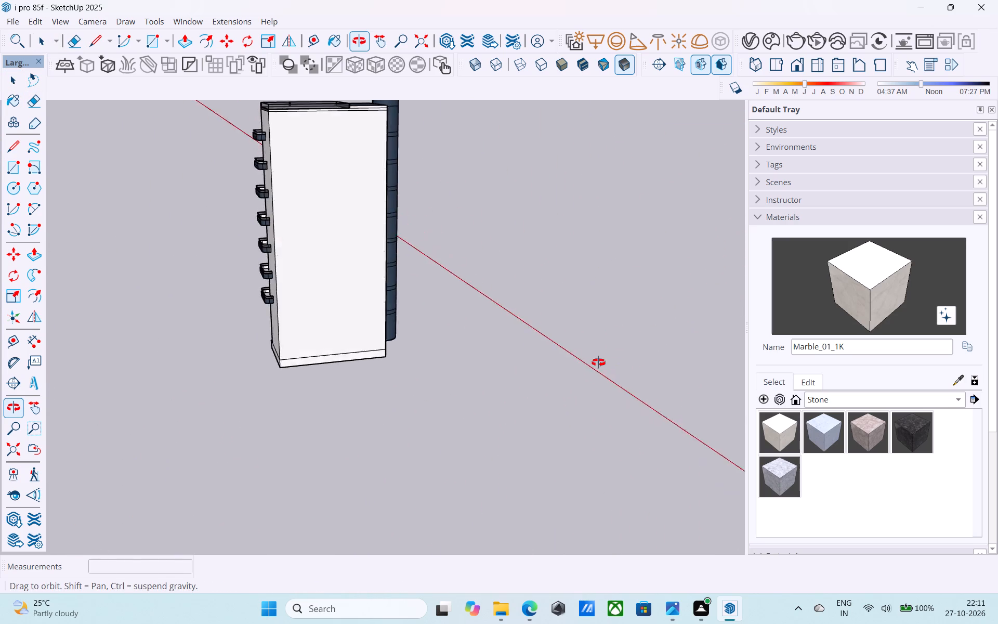
middle_drag(598, 362, 620, 440)
scroll(242, 88, up, 4)
scroll(279, 145, up, 2)
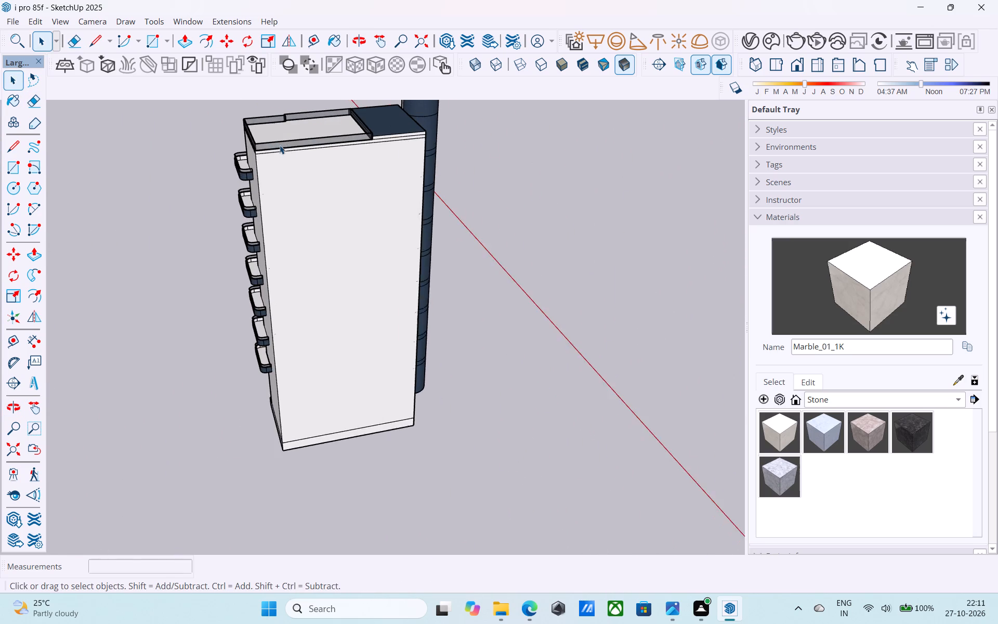
scroll(280, 145, up, 2)
middle_drag(262, 164, 586, 220)
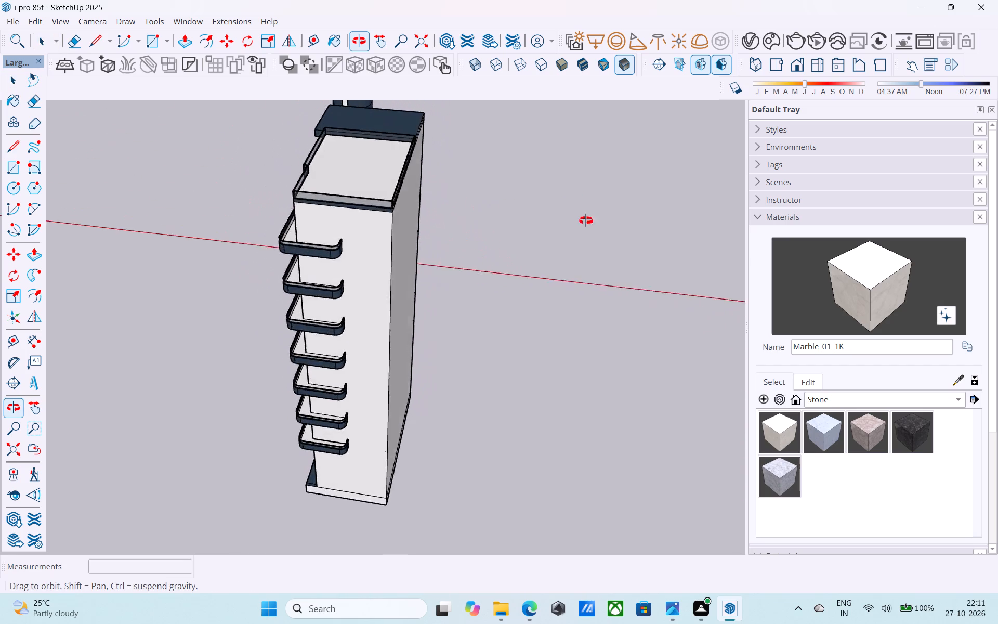
middle_drag(586, 220, 811, 244)
scroll(360, 256, down, 4)
middle_drag(308, 278, 436, 218)
scroll(289, 211, up, 2)
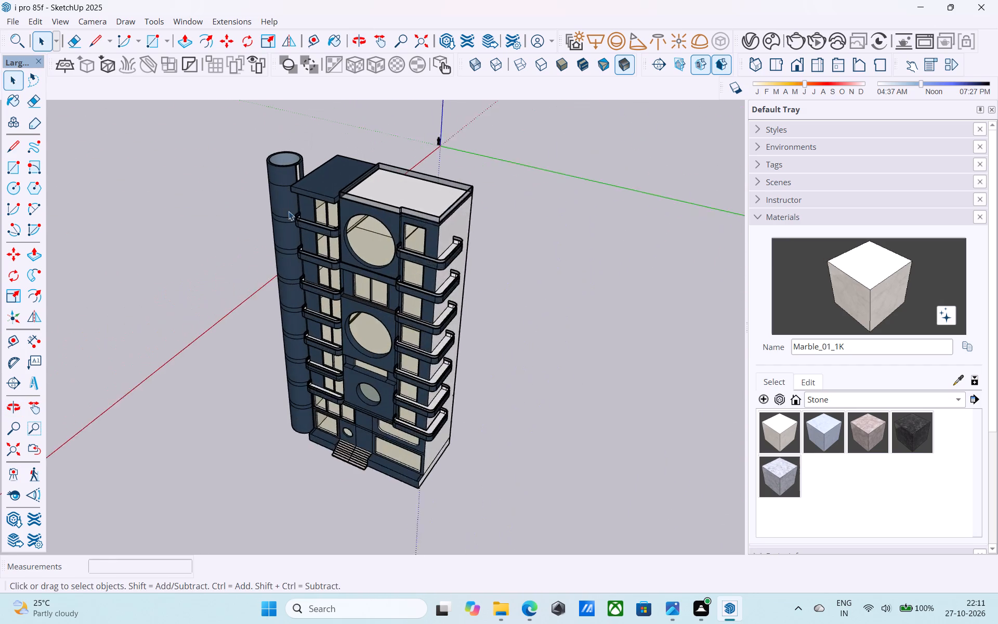
scroll(288, 211, up, 2)
middle_drag(344, 194, 219, 225)
scroll(284, 241, up, 2)
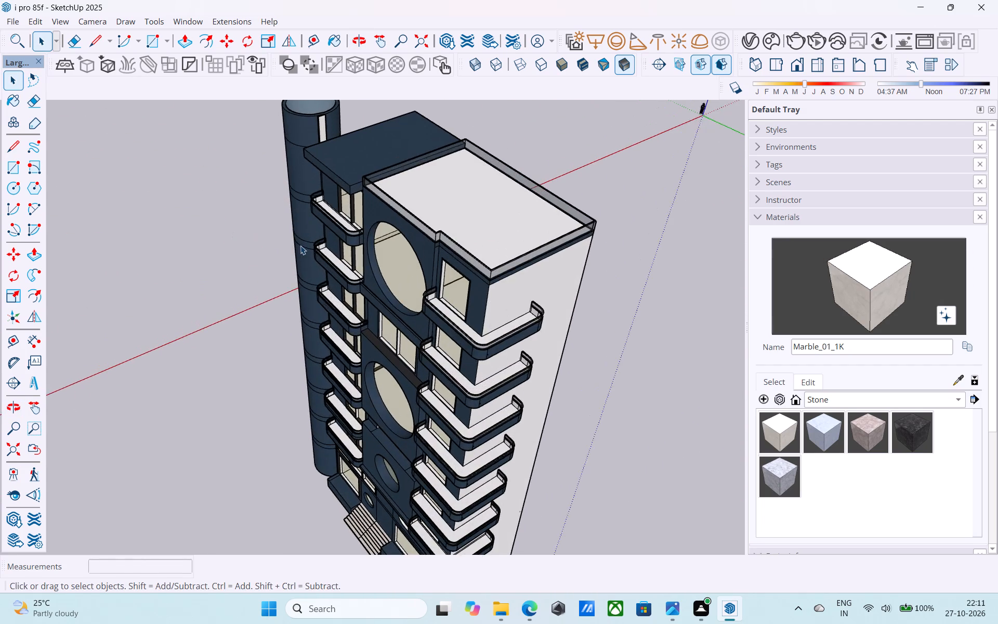
scroll(300, 245, down, 4)
middle_drag(301, 250, 461, 376)
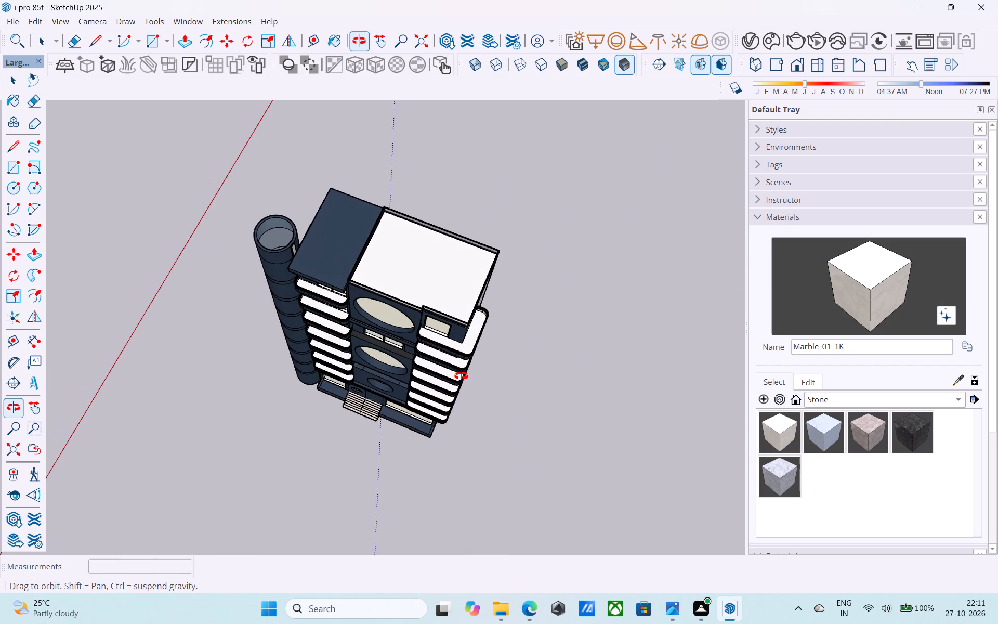
middle_drag(461, 376, 461, 376)
shift+middle_drag(402, 303, 400, 318)
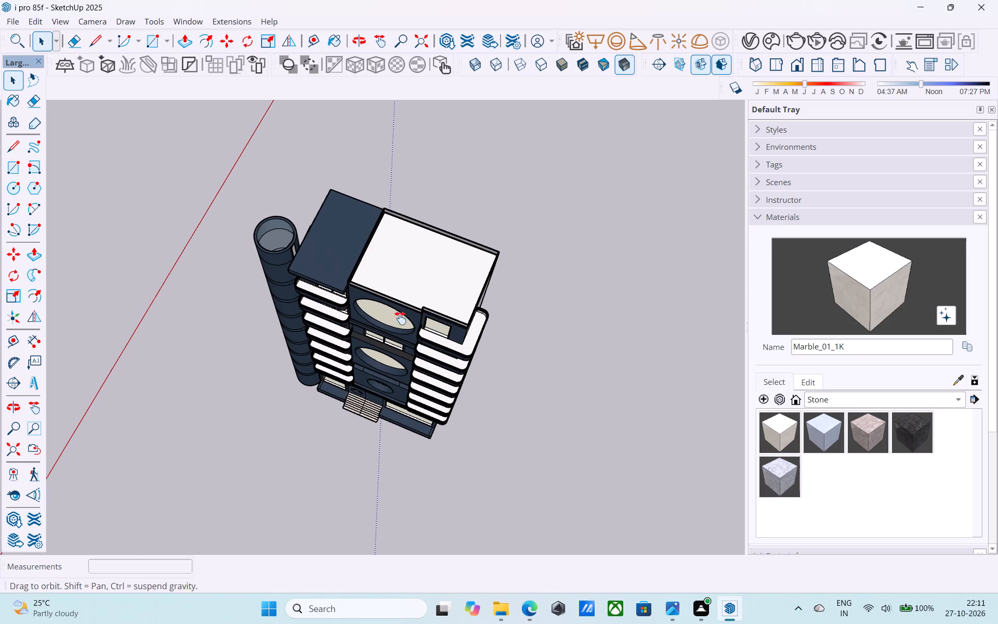
shift+middle_drag(400, 318, 392, 265)
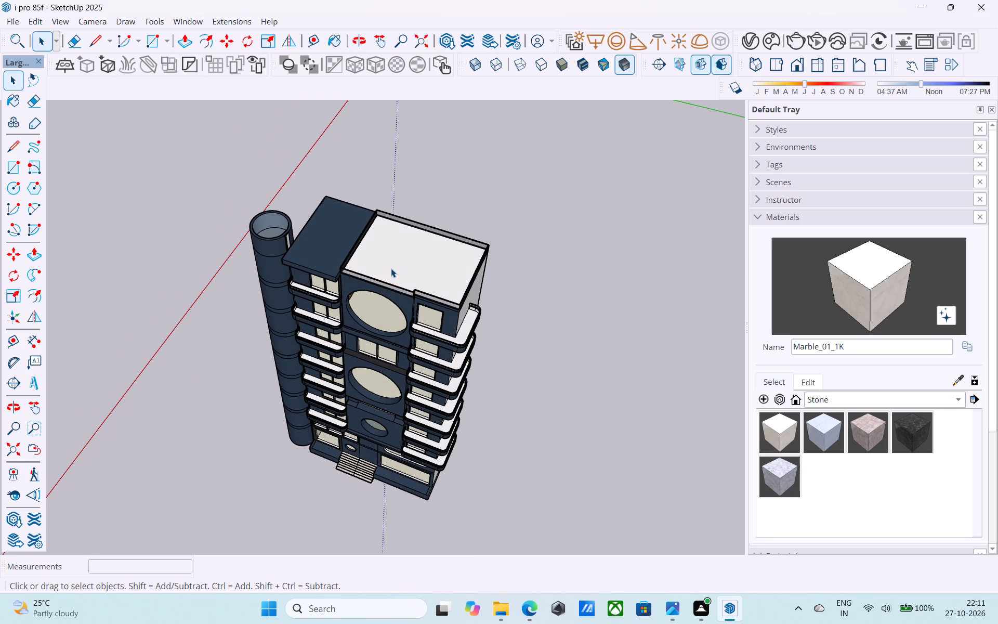
scroll(392, 268, up, 4)
scroll(390, 279, down, 5)
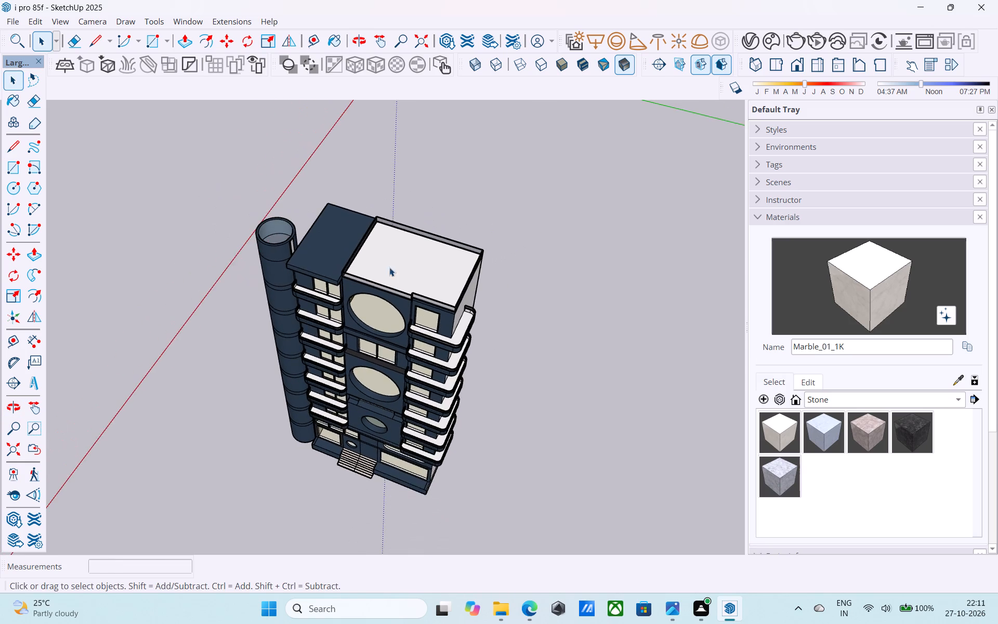
middle_drag(390, 259, 395, 230)
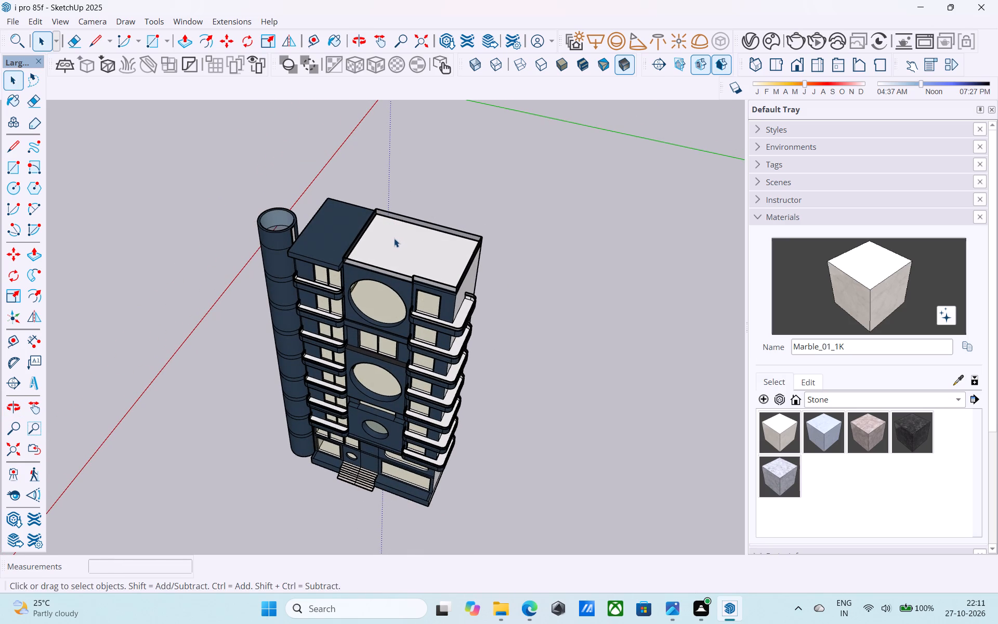
scroll(398, 235, up, 1)
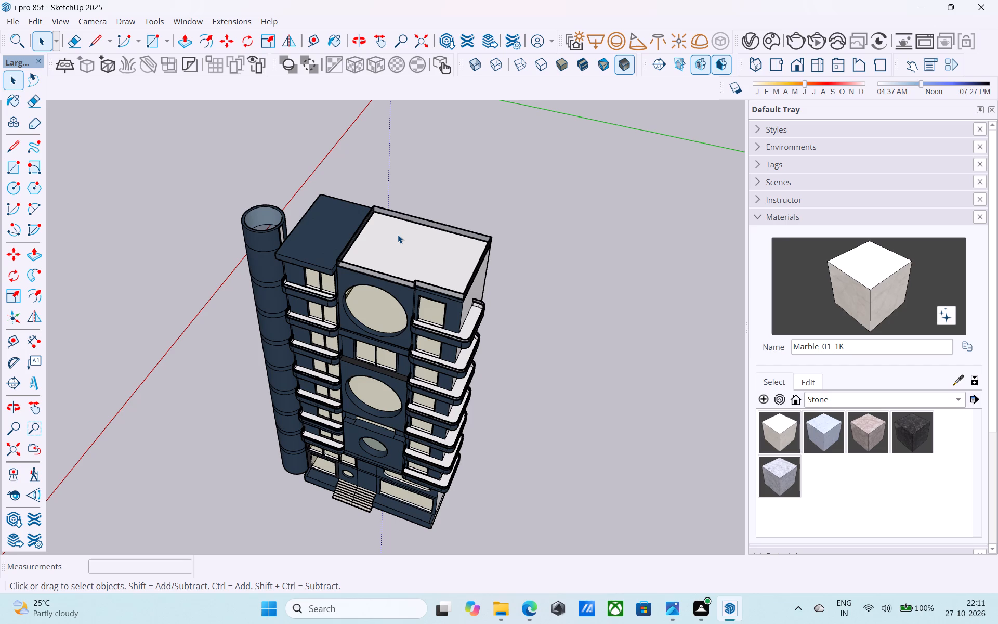
Examine the tower's facade, round windows and balcony undersides from above, from the front and from below.
scroll(398, 232, down, 4)
middle_drag(398, 229, 412, 161)
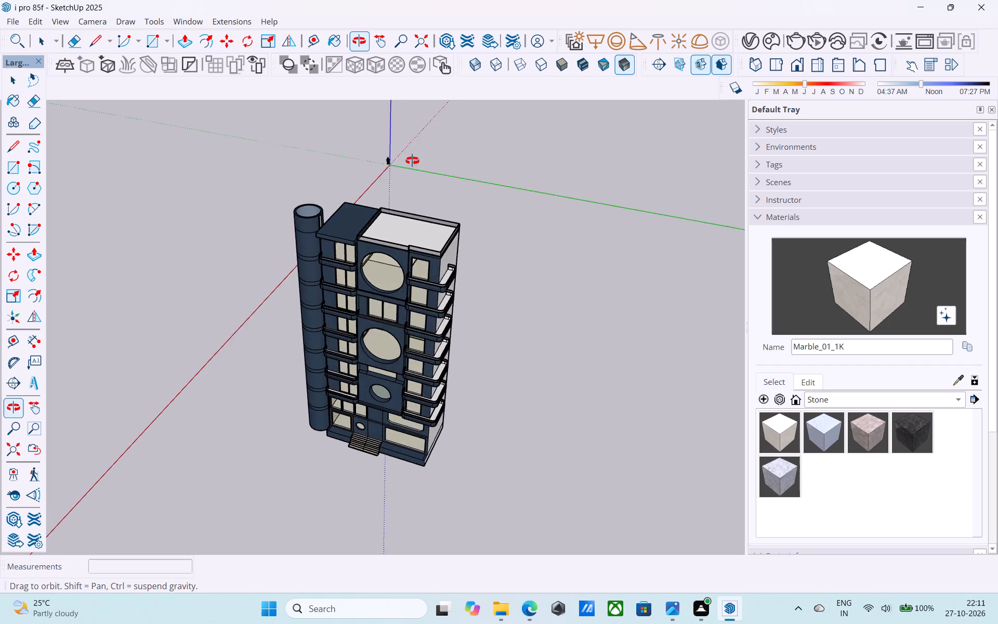
middle_drag(412, 161, 427, 139)
scroll(439, 185, up, 4)
middle_drag(412, 233, 442, 174)
middle_drag(426, 276, 411, 142)
middle_drag(430, 362, 437, 154)
middle_drag(439, 359, 418, 210)
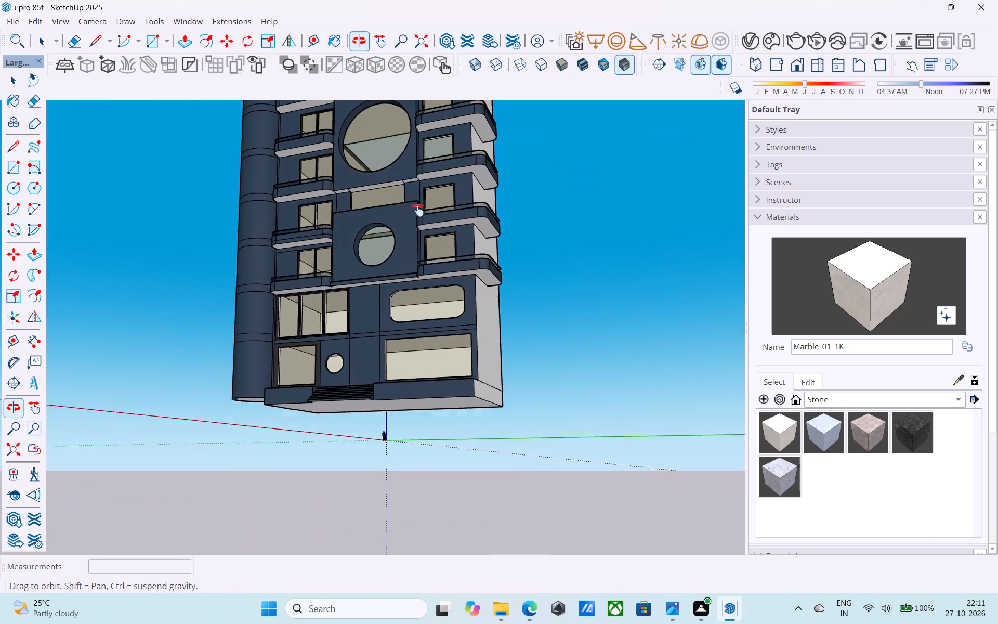
middle_drag(418, 210, 438, 319)
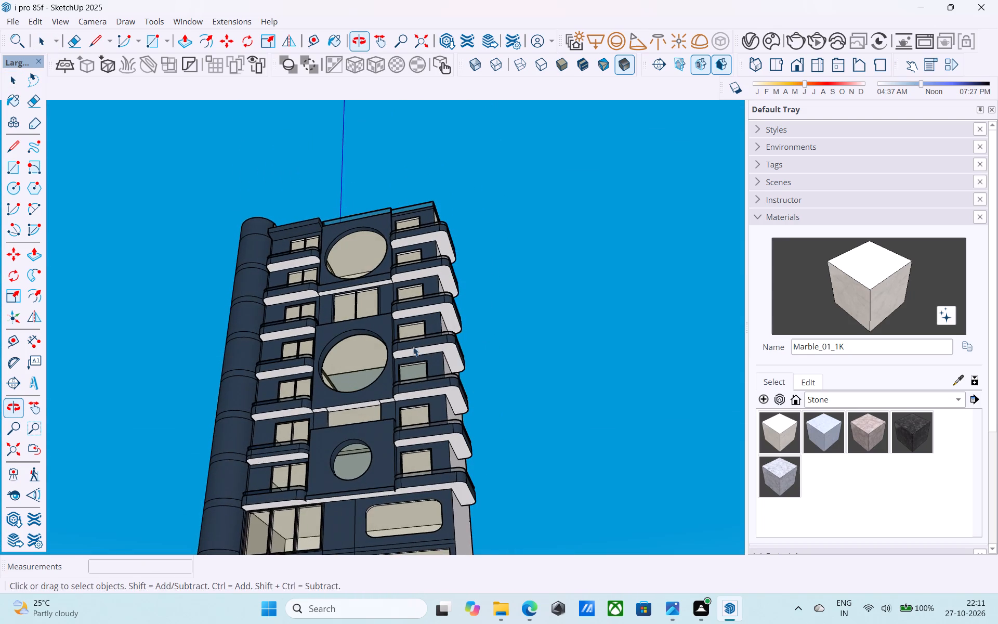
middle_drag(407, 355, 624, 305)
middle_drag(496, 360, 502, 470)
shift+middle_drag(442, 283, 440, 439)
middle_drag(419, 435, 352, 388)
scroll(352, 388, up, 9)
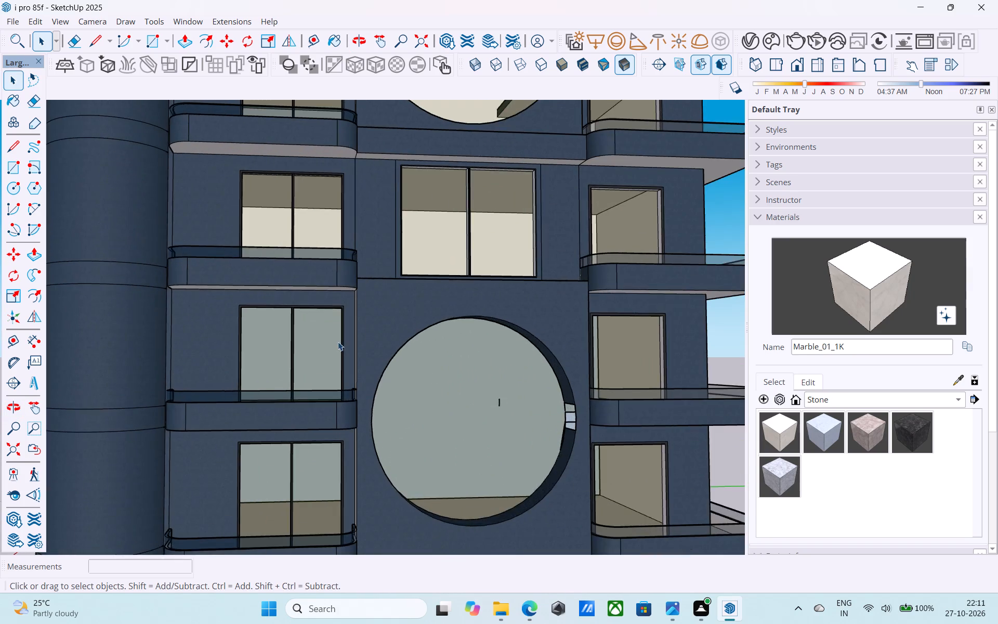
scroll(340, 339, up, 1)
middle_drag(340, 337, 321, 212)
scroll(321, 212, down, 7)
middle_drag(325, 244, 338, 300)
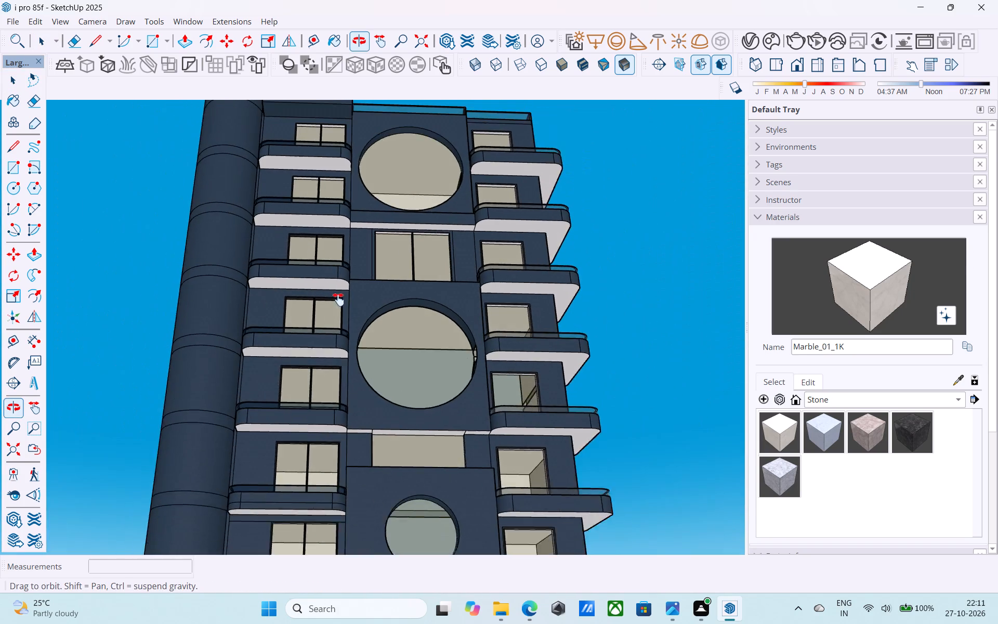
middle_drag(338, 300, 365, 183)
scroll(365, 180, down, 4)
middle_drag(356, 310, 357, 257)
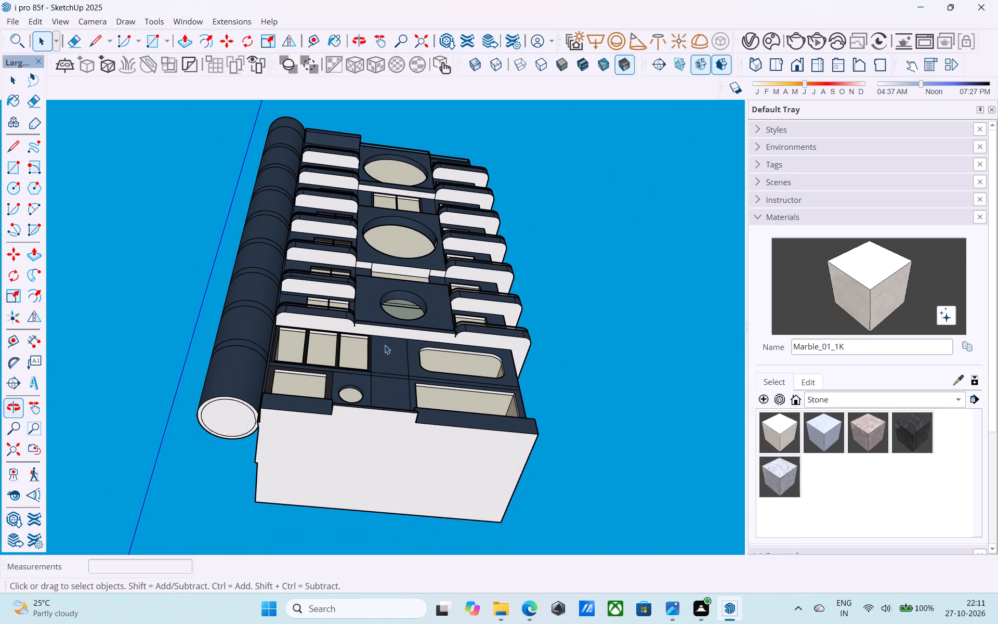
Paint the undersides of the lowest balcony slab and the next two balconies on each side with the Fabric material Carpet_04_1K.
click(820, 399)
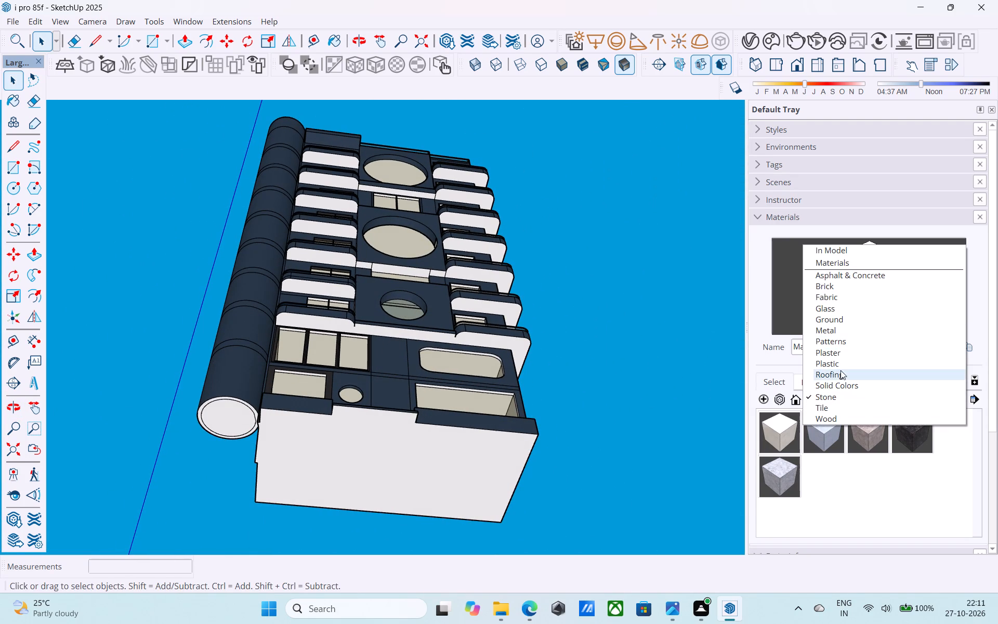
click(847, 298)
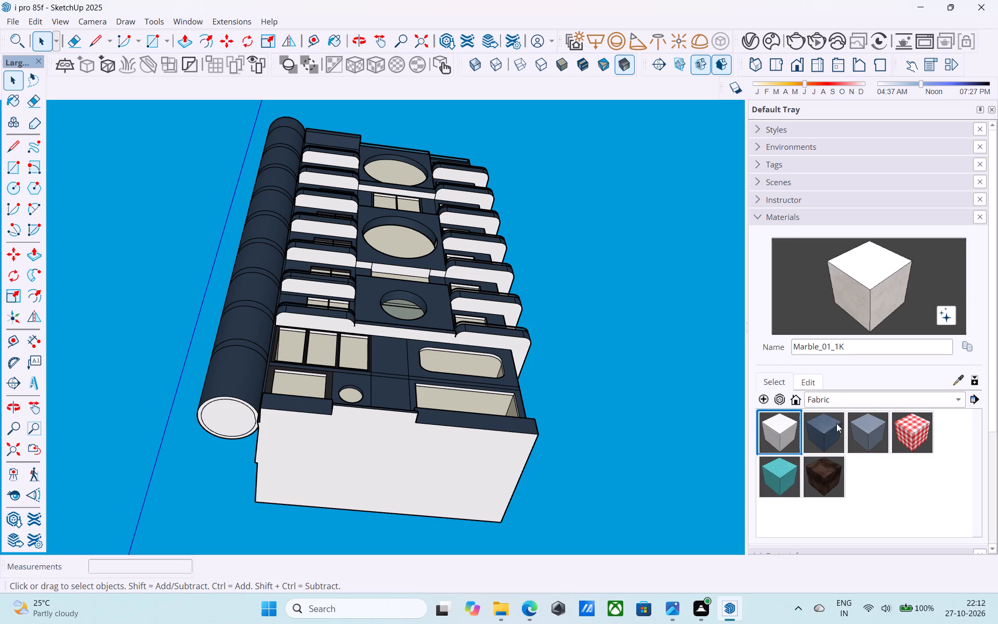
click(832, 426)
scroll(375, 349, up, 7)
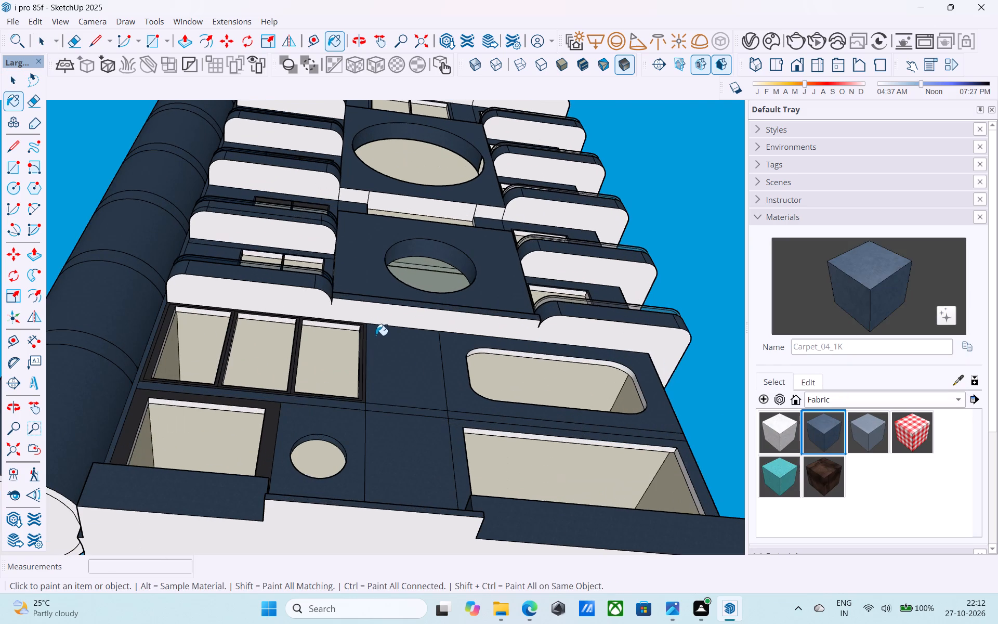
click(375, 323)
middle_drag(336, 223, 379, 385)
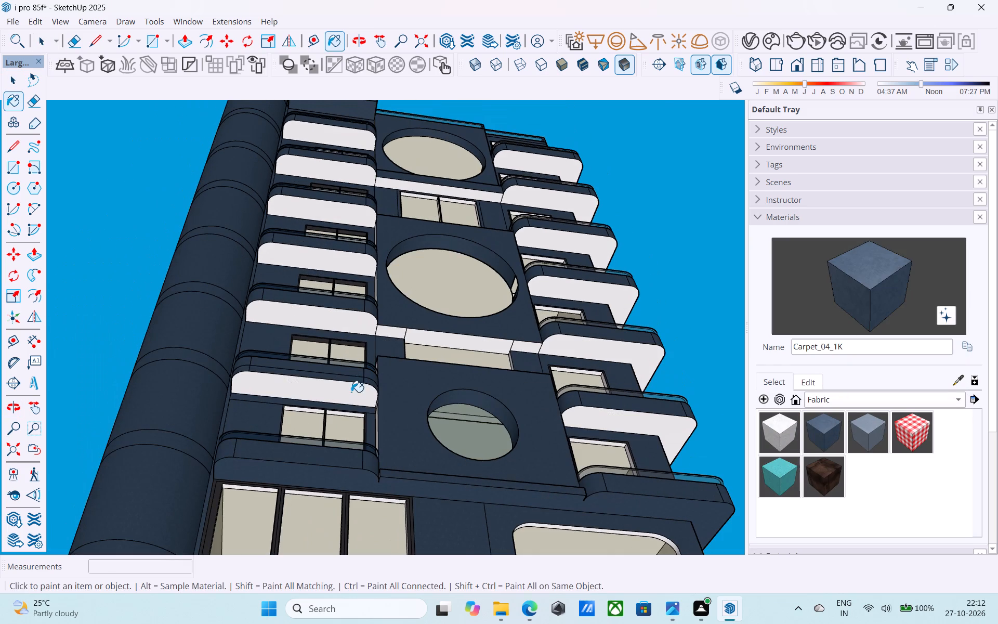
click(351, 392)
click(345, 321)
click(643, 416)
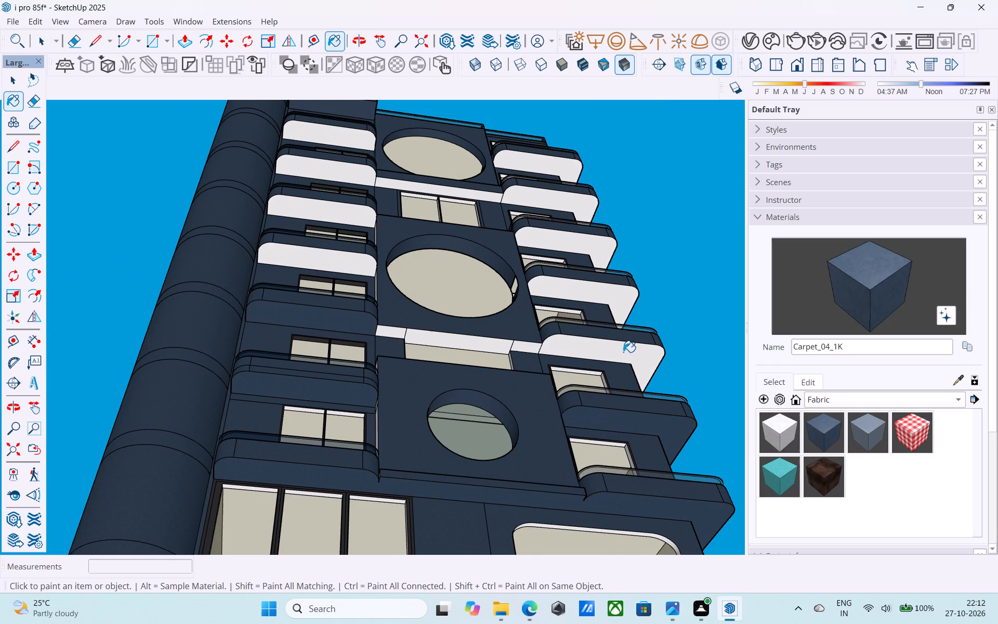
click(623, 352)
Paint the underside segments over the narrow central window, below the middle round window, with Carpet_04_1K.
click(489, 338)
scroll(436, 346, up, 3)
click(434, 341)
click(382, 324)
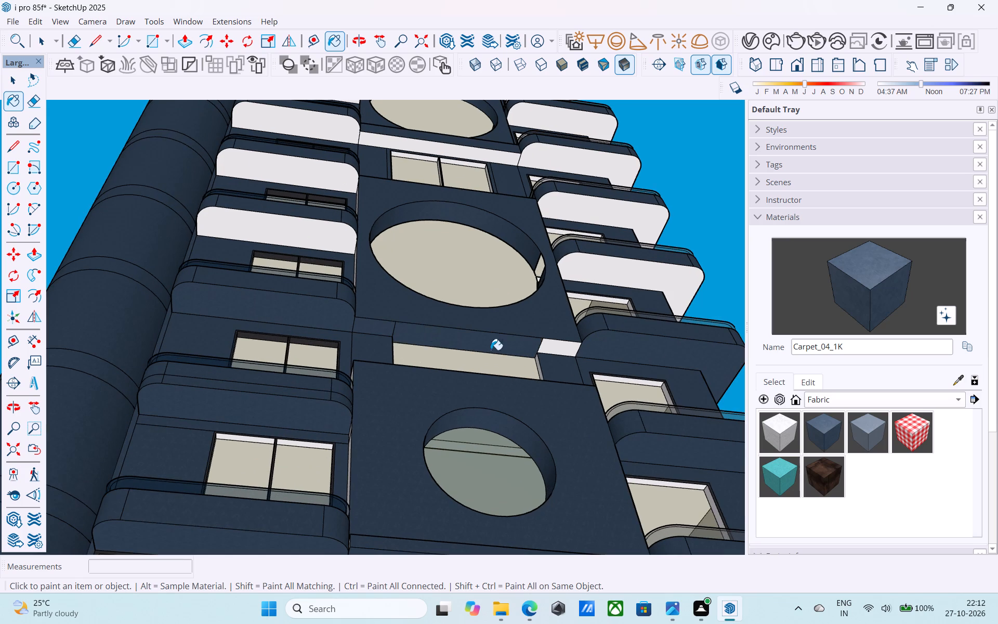
click(555, 344)
Paint the undersides of the remaining upper balconies and the strip above the central double window with Carpet_04_1K.
middle_drag(524, 289, 505, 322)
click(322, 272)
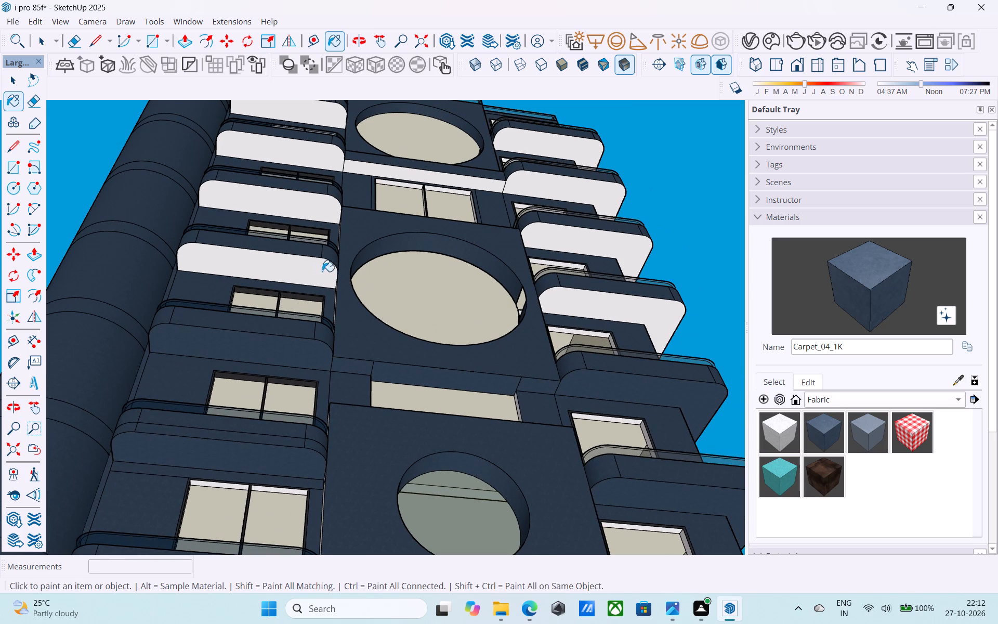
click(605, 303)
click(557, 225)
middle_drag(519, 239, 515, 254)
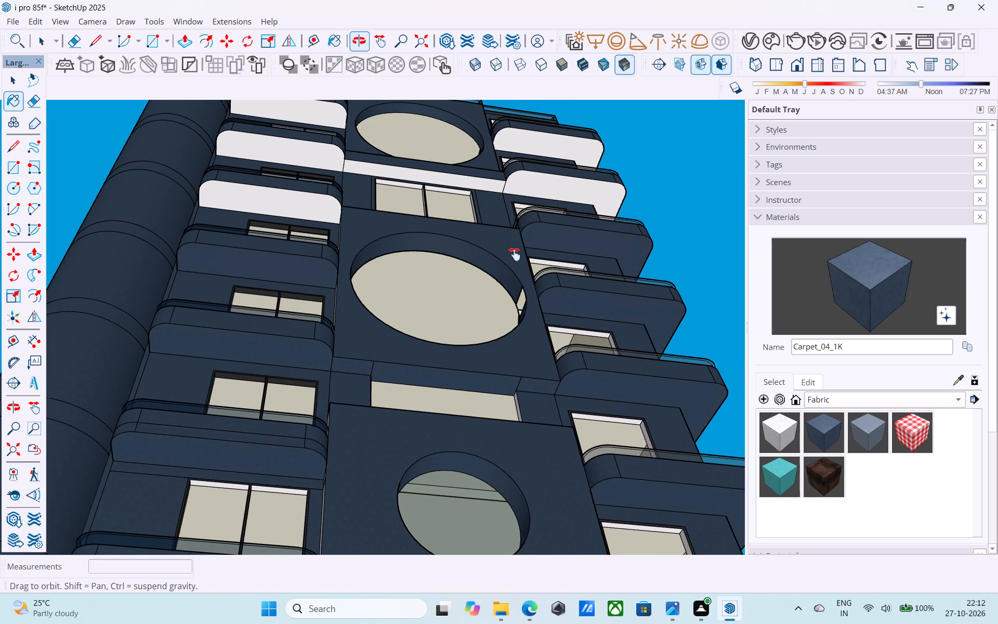
middle_drag(515, 254, 487, 351)
shift+scroll(500, 318, up, 1)
click(273, 317)
click(279, 241)
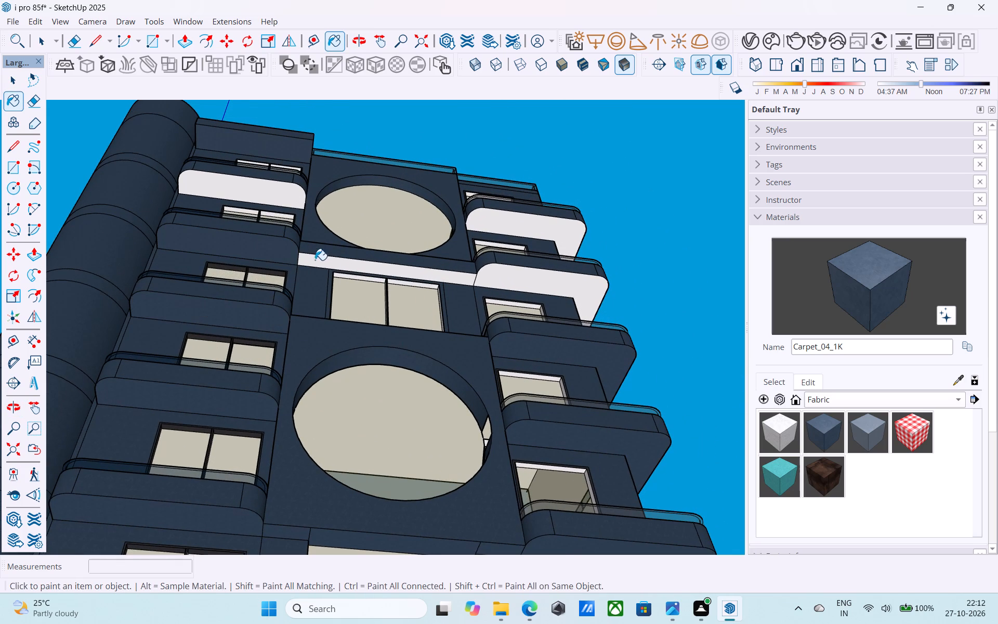
click(316, 261)
click(514, 288)
click(504, 207)
click(498, 215)
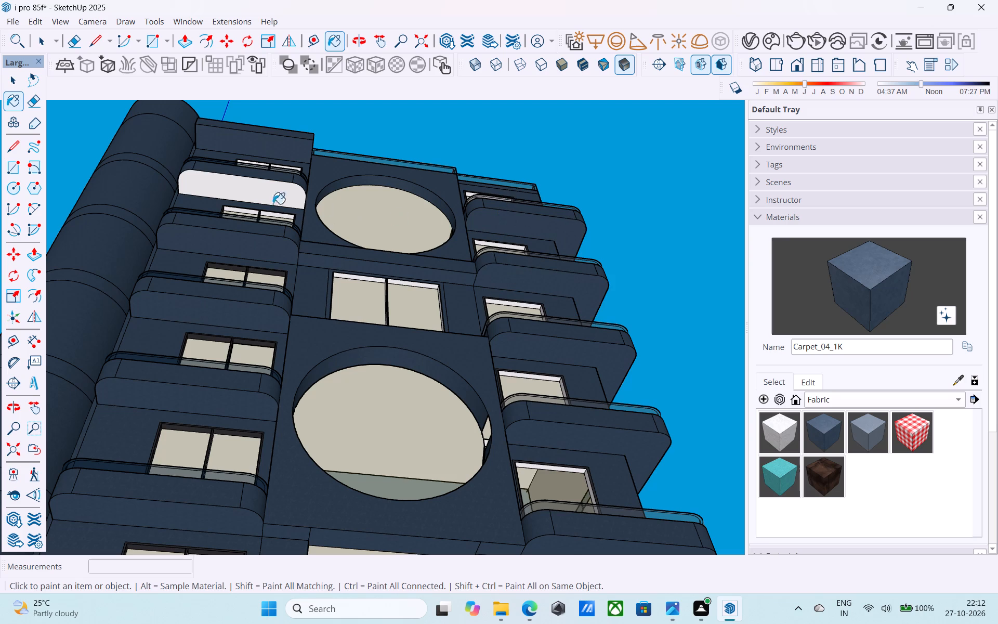
click(250, 196)
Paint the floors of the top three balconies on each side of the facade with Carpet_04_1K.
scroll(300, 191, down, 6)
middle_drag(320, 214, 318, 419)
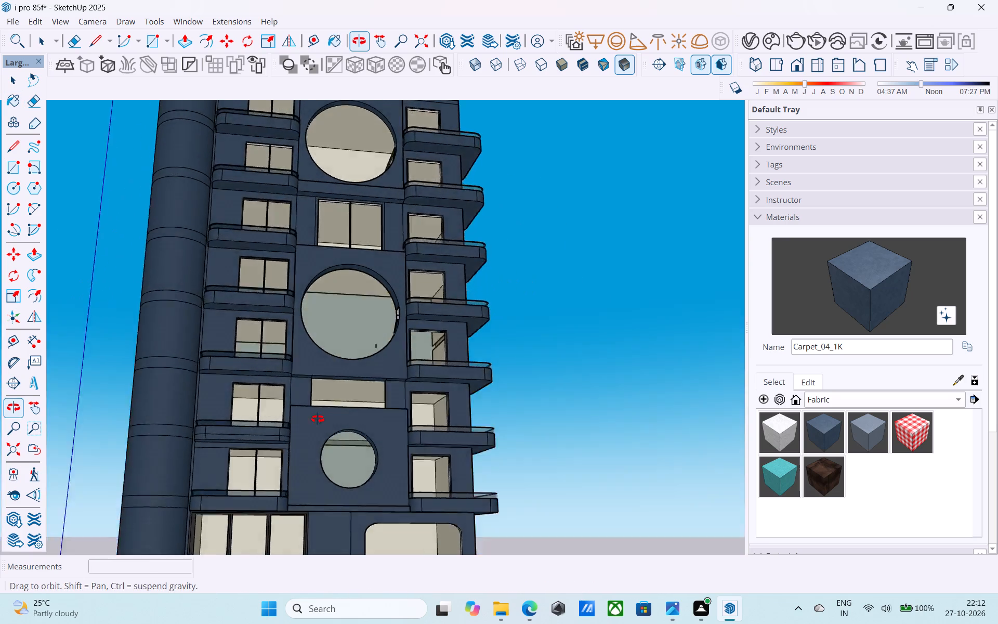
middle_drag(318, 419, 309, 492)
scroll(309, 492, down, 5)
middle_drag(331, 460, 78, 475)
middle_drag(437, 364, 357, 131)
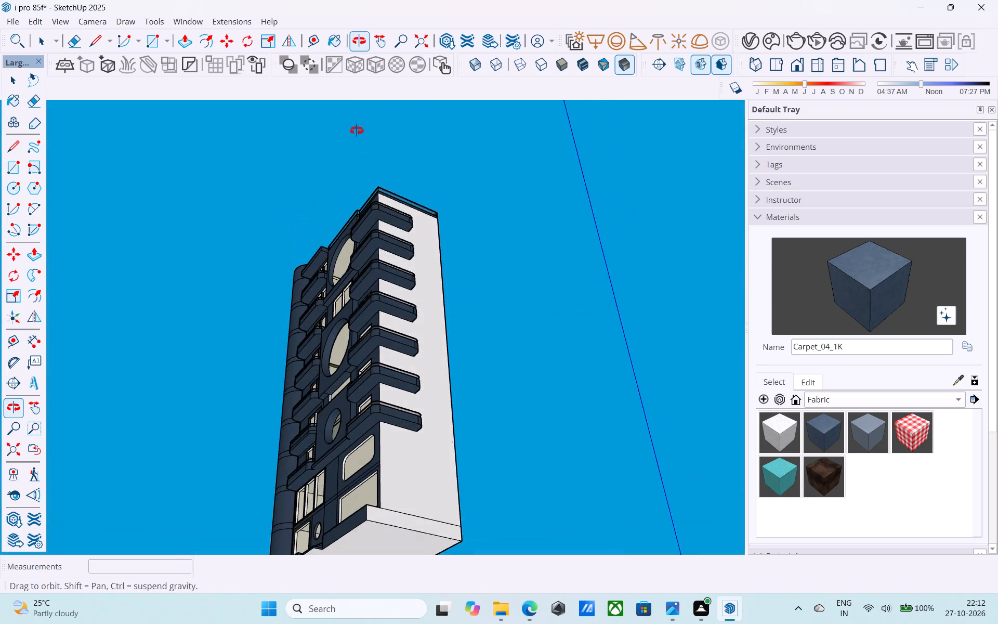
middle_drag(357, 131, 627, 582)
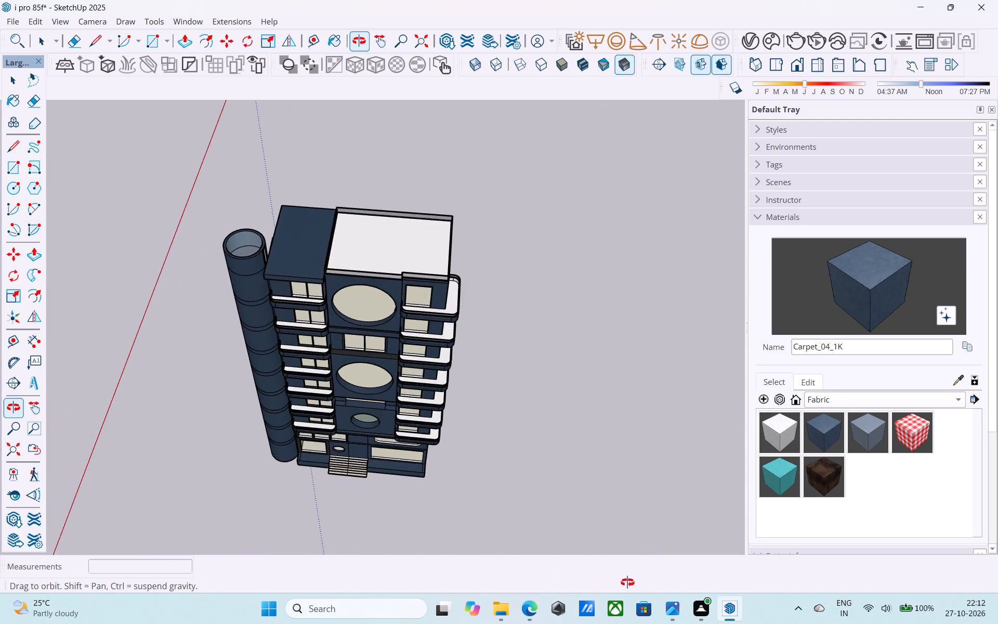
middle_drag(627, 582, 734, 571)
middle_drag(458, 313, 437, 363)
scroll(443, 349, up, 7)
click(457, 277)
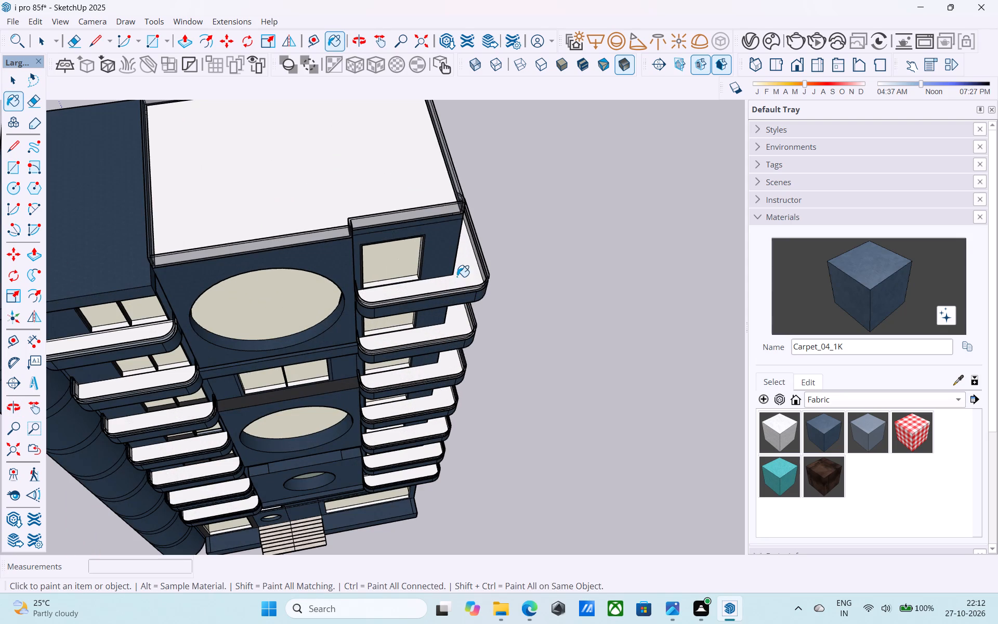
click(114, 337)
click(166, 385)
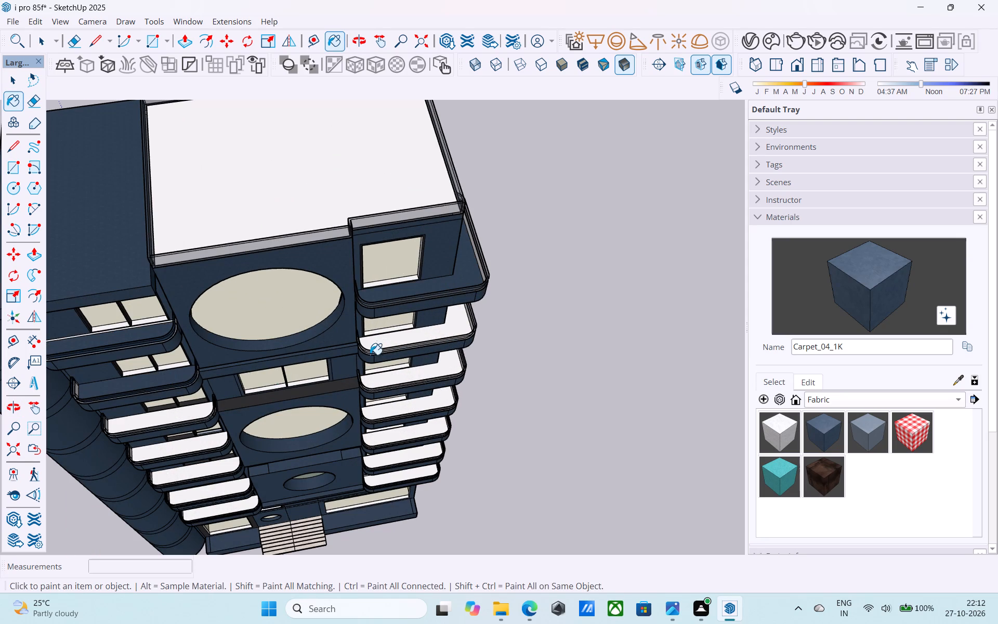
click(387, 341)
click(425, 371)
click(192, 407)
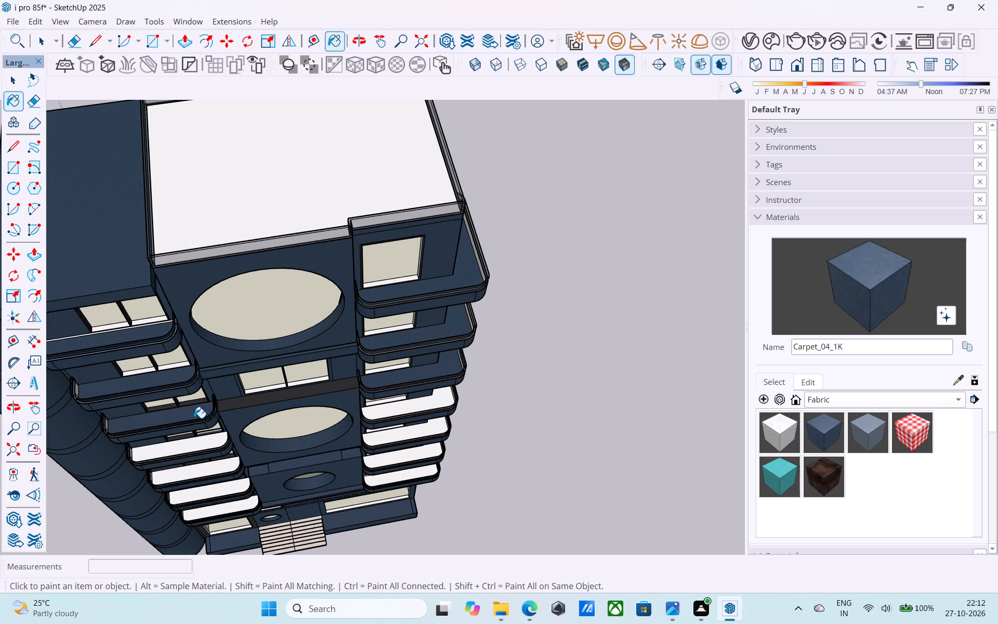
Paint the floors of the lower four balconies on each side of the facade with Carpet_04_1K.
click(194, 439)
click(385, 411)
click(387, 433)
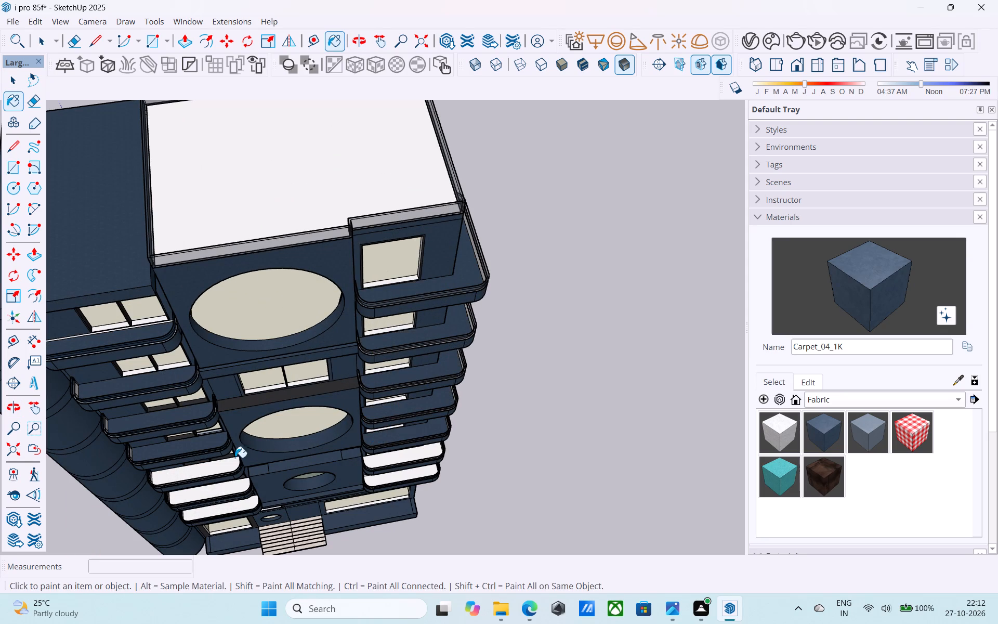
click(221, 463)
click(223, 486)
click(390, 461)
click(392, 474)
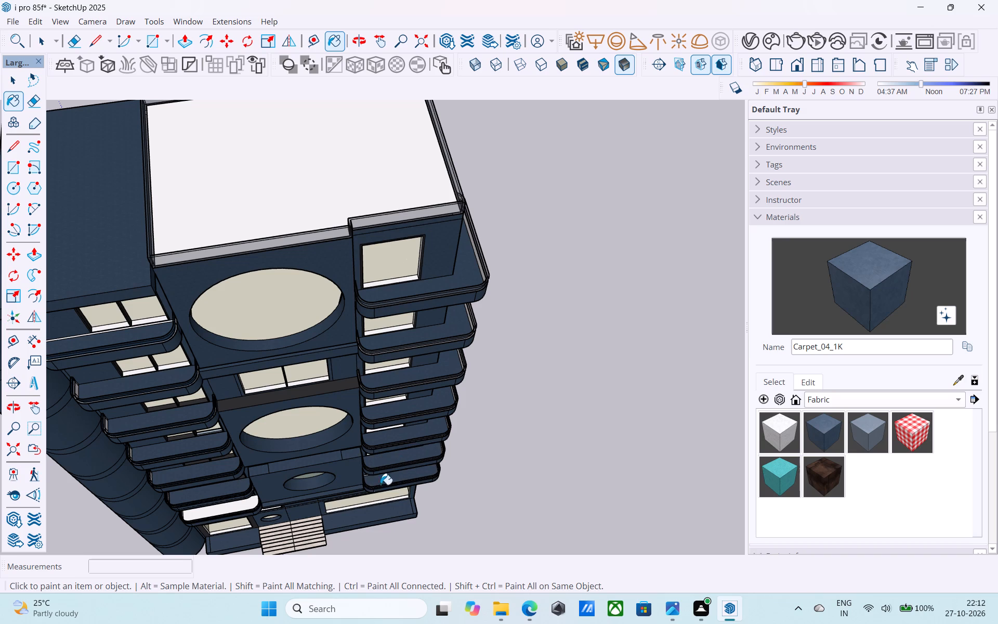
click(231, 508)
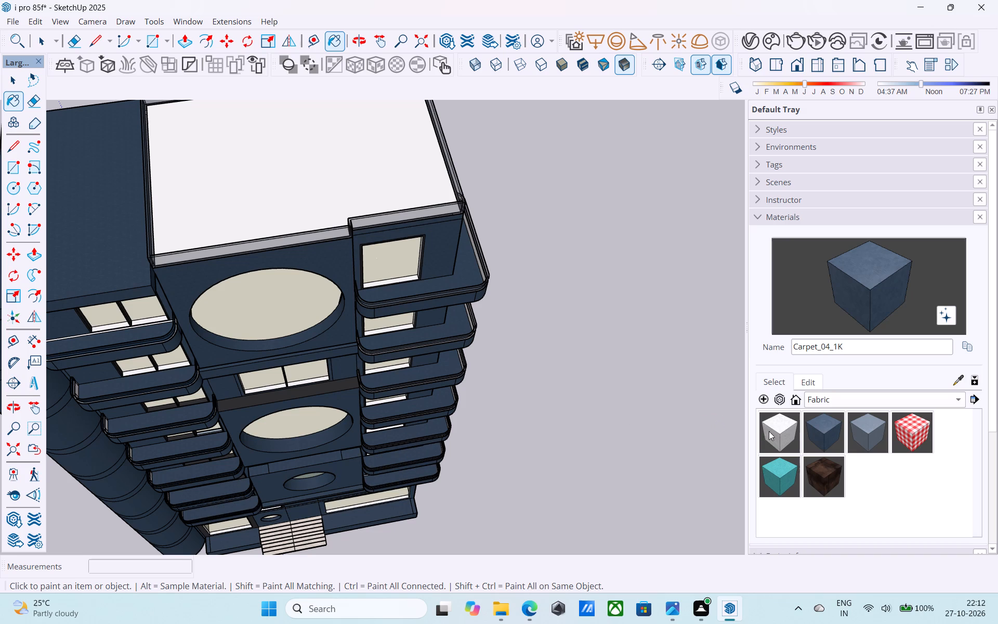
Paint the floors of the top three balconies on each side with the white Fabric material Carpet_01_1K.
click(775, 434)
click(128, 333)
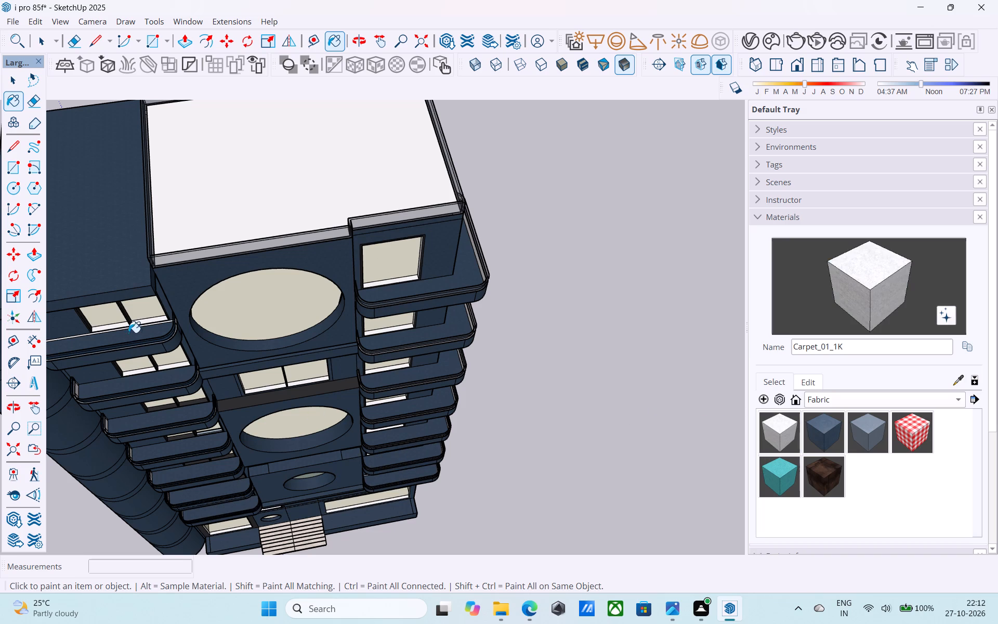
click(389, 291)
click(406, 340)
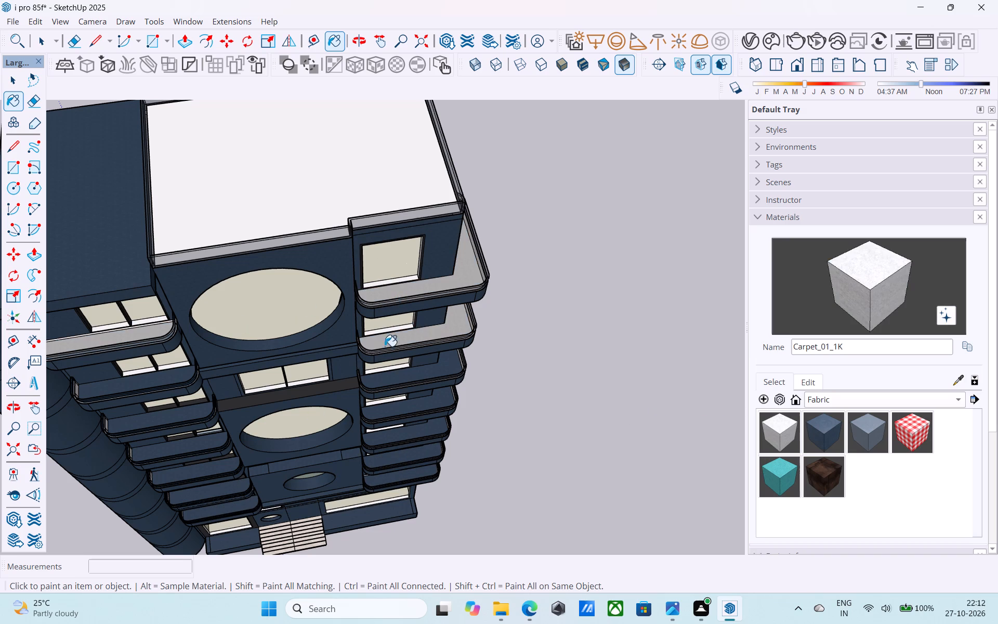
click(169, 376)
click(170, 414)
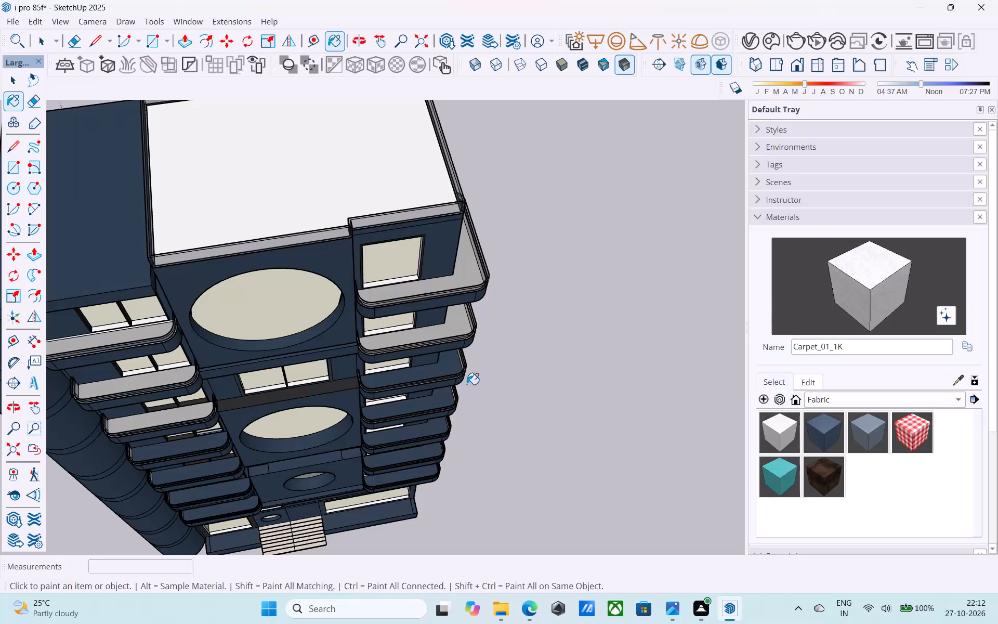
click(454, 370)
Paint the floors of the lower four balconies on each side with Carpet_01_1K.
click(434, 401)
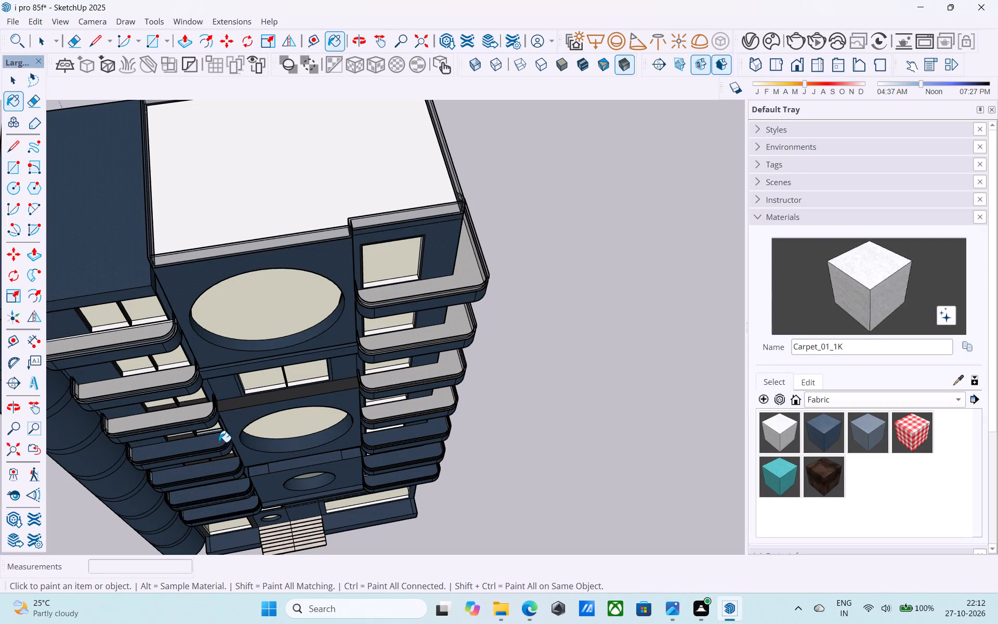
click(219, 441)
click(218, 464)
click(381, 435)
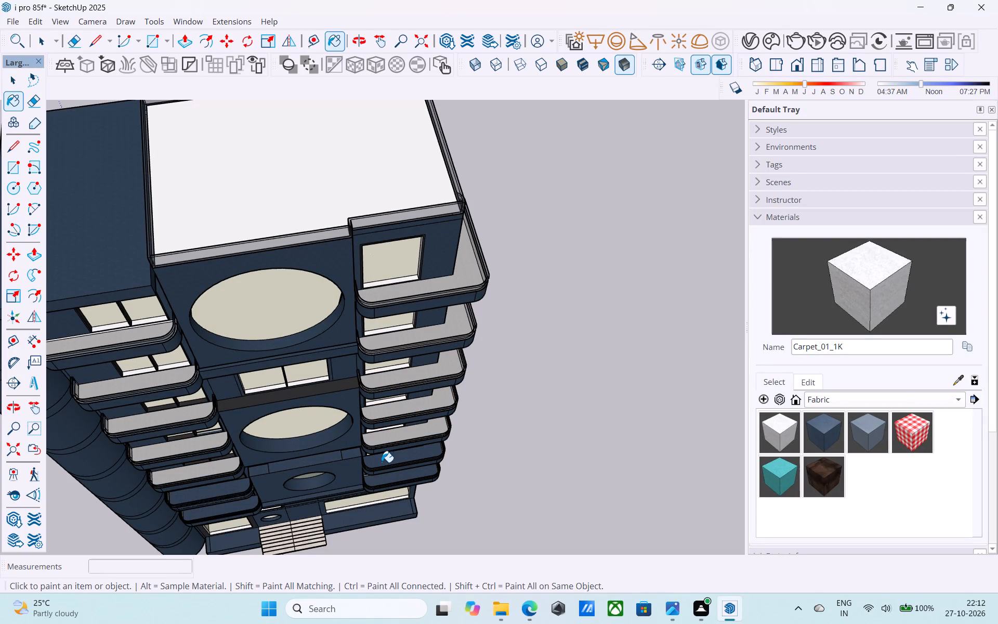
click(385, 462)
click(219, 495)
click(228, 509)
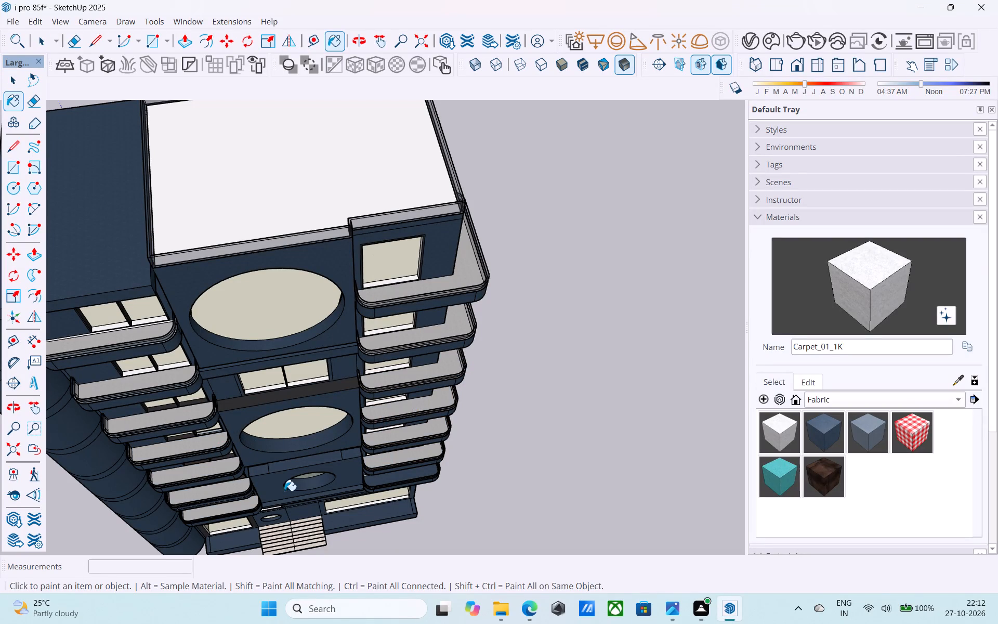
click(377, 474)
click(383, 477)
Bring the whole front facade into view and save the model.
middle_drag(384, 480, 344, 316)
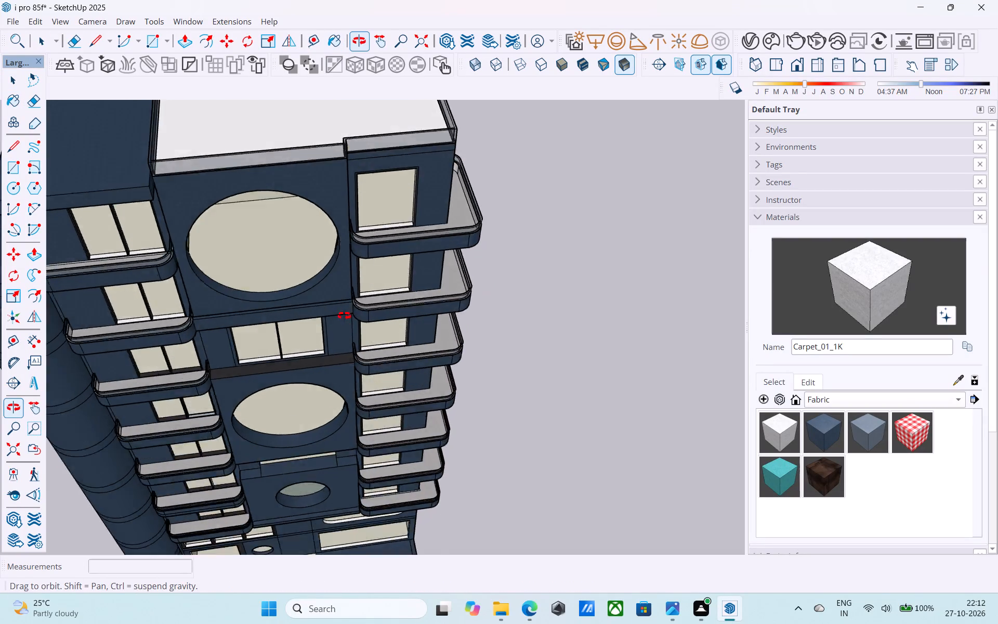
middle_drag(344, 316, 332, 255)
scroll(335, 236, down, 12)
middle_drag(314, 304, 369, 256)
scroll(369, 256, up, 5)
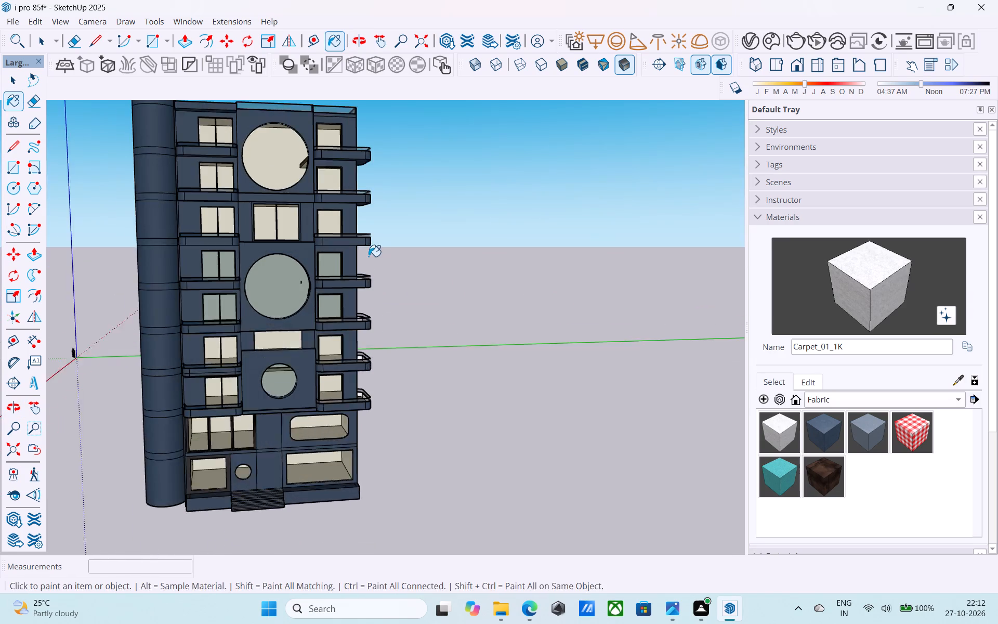
key(ctrl+s)
Examine the painted tower from below and from the front.
scroll(365, 254, down, 5)
middle_drag(365, 254, 379, 185)
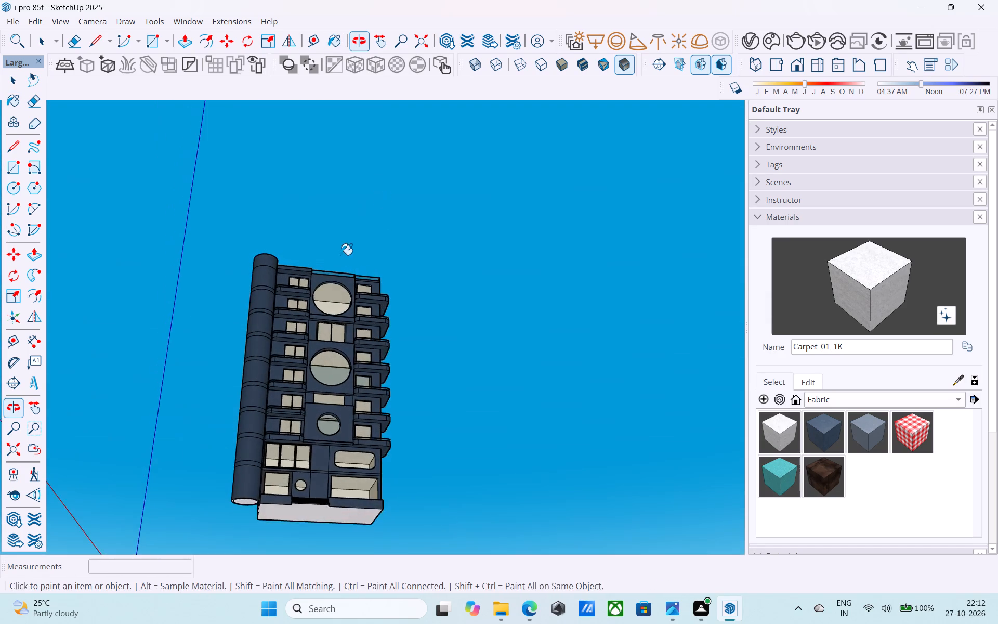
scroll(336, 303, up, 4)
scroll(333, 300, down, 3)
shift+middle_drag(335, 321, 360, 431)
scroll(369, 380, up, 1)
shift+middle_drag(369, 380, 359, 387)
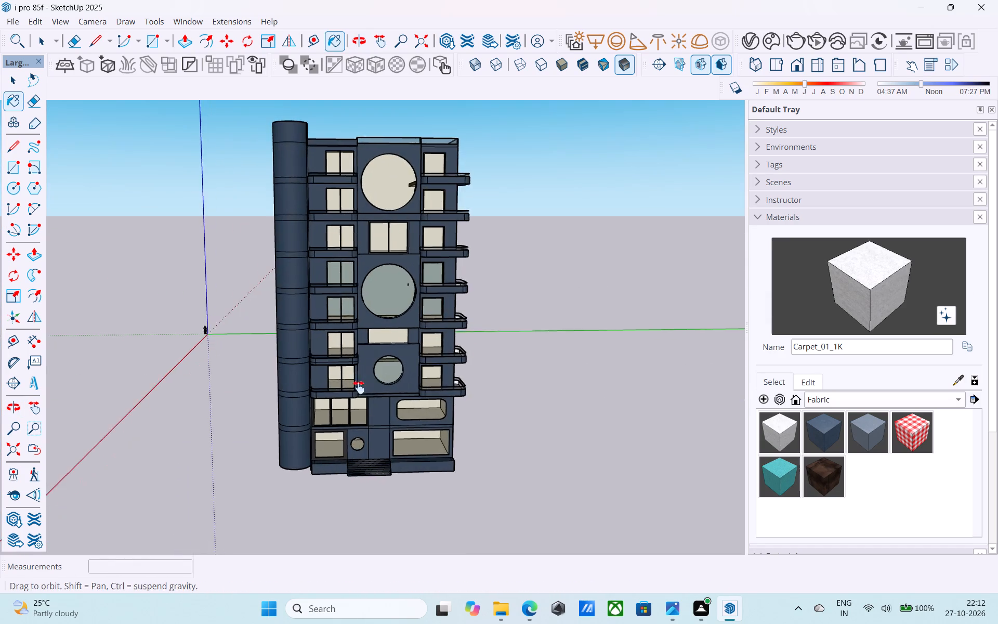
Pick the dark blue Carpet_04_1K Fabric material, apply it to the round tower column, and brighten its colour slightly to a medium blue.
shift+middle_drag(359, 387, 406, 452)
key(space)
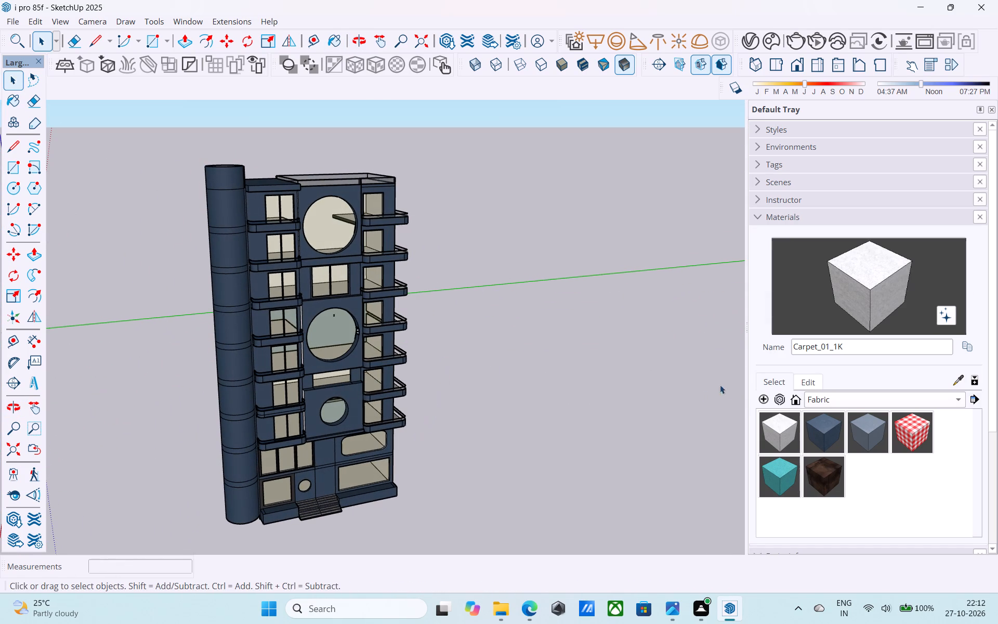
click(812, 384)
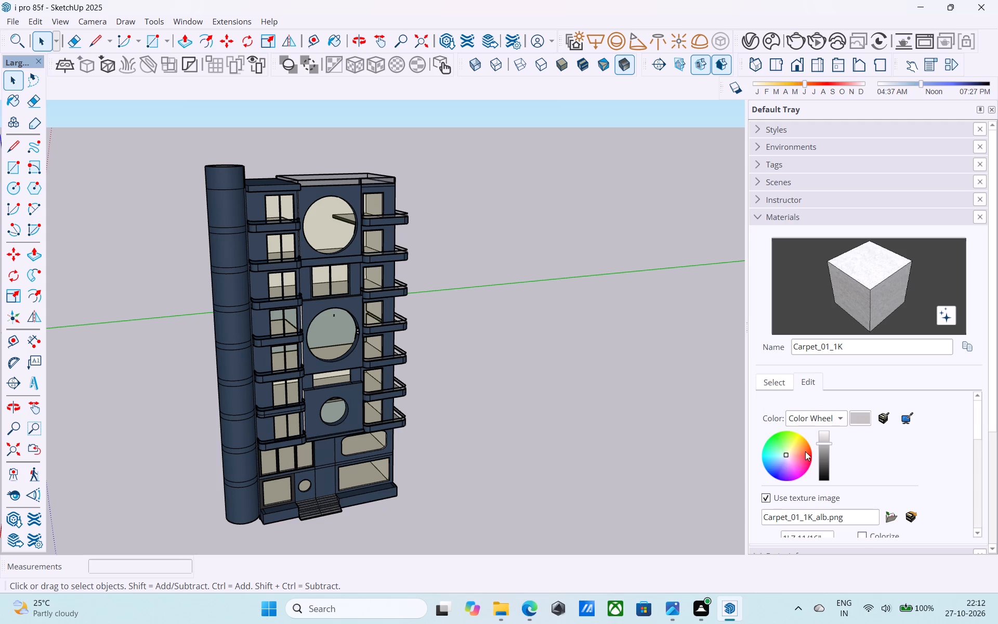
click(778, 373)
click(814, 408)
click(818, 425)
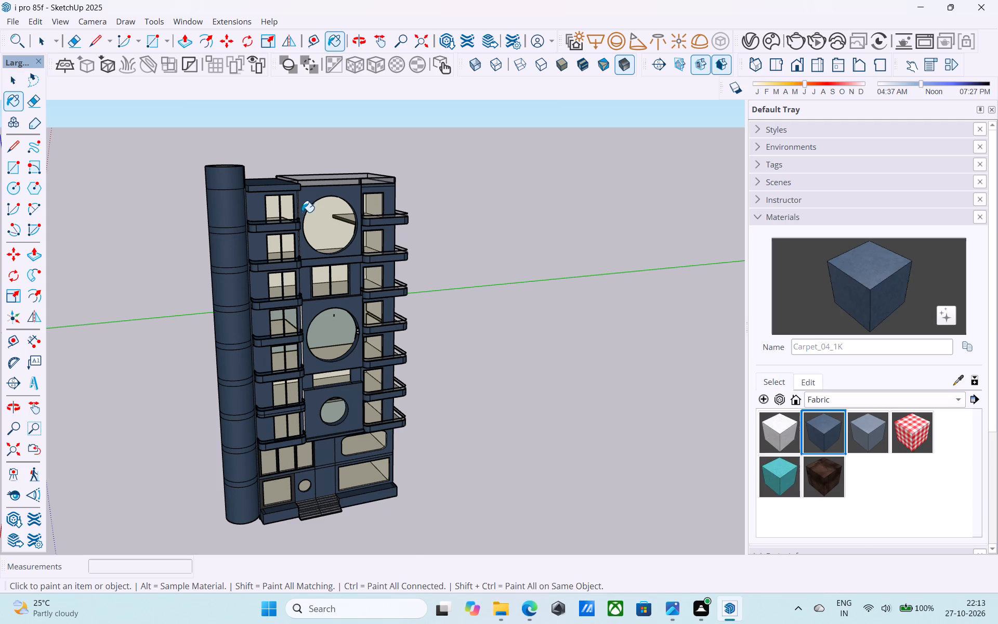
scroll(296, 214, up, 2)
click(206, 210)
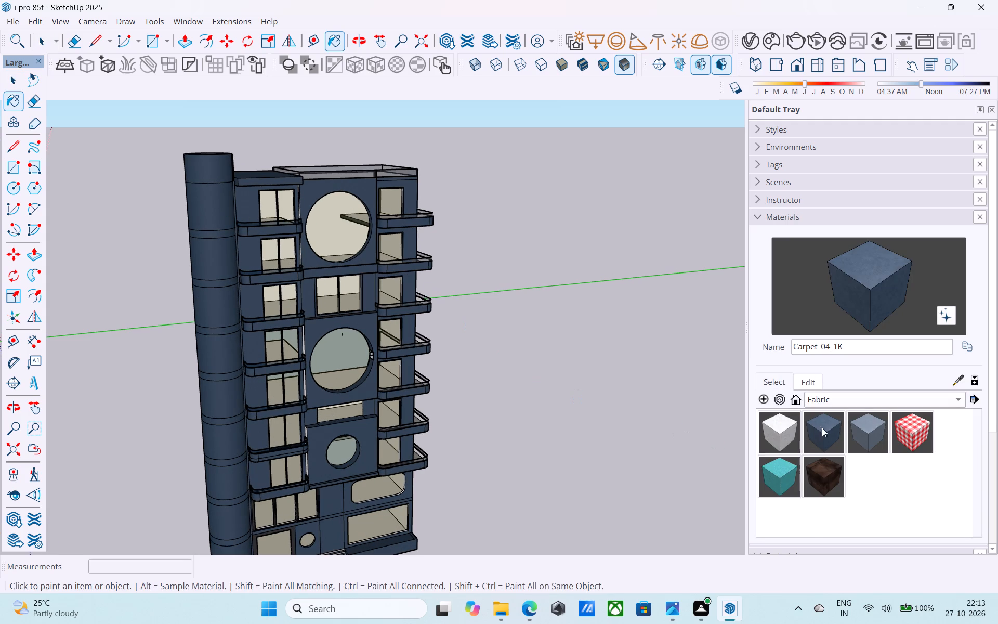
click(813, 383)
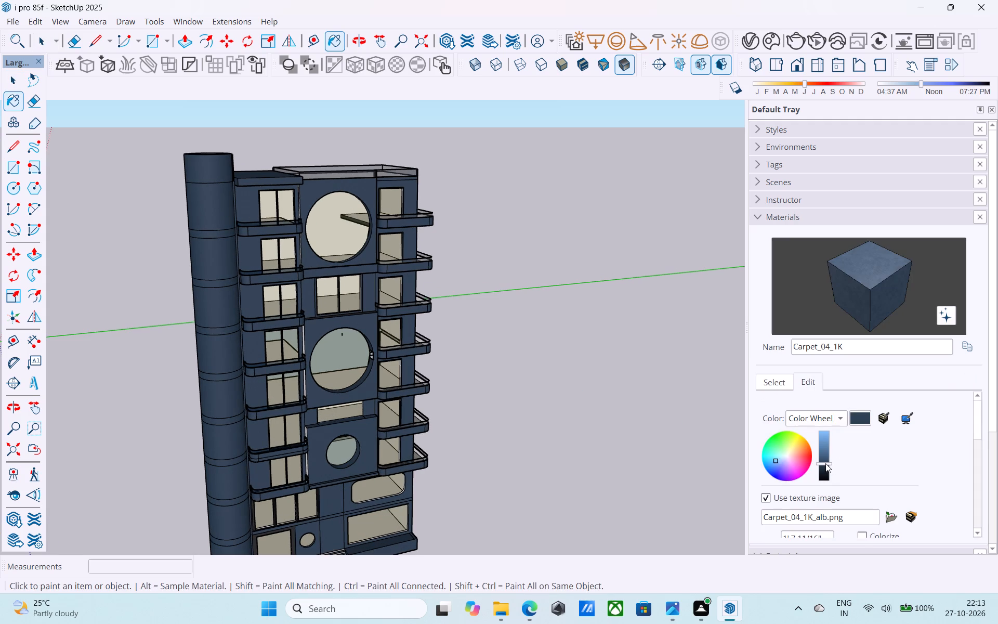
drag(825, 463, 825, 456)
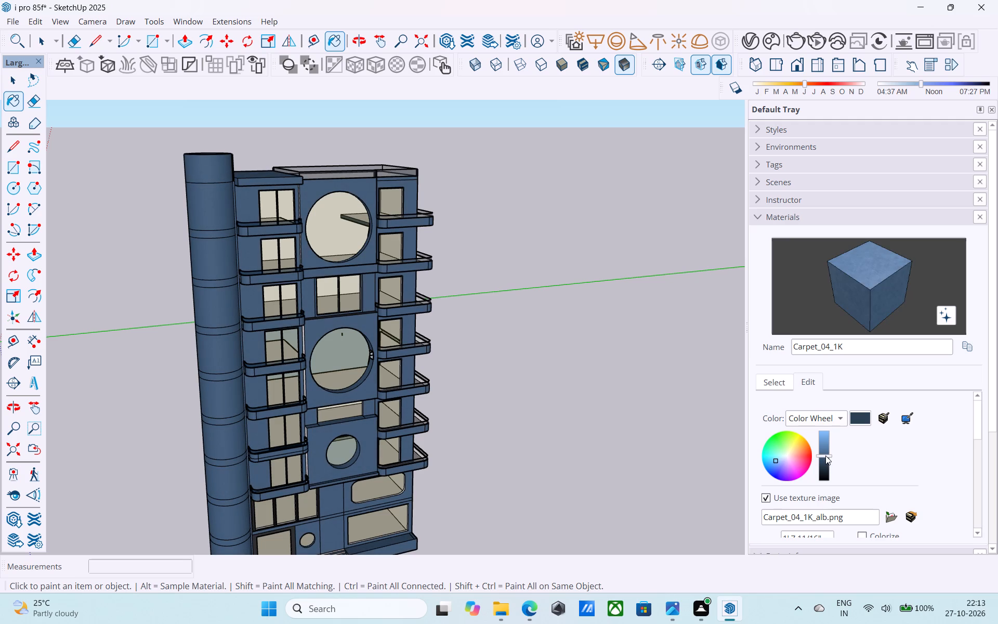
drag(825, 456, 828, 458)
Examine the recoloured facade from above, from below and from the front.
middle_drag(643, 466, 573, 423)
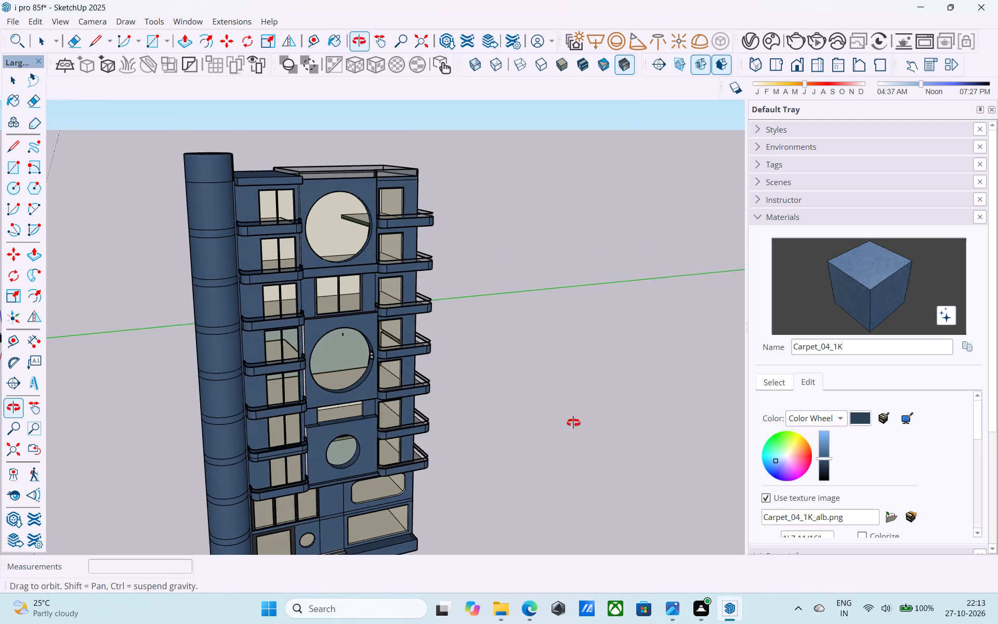
middle_drag(573, 423, 507, 402)
scroll(585, 406, down, 4)
middle_drag(585, 406, 581, 256)
scroll(468, 283, up, 7)
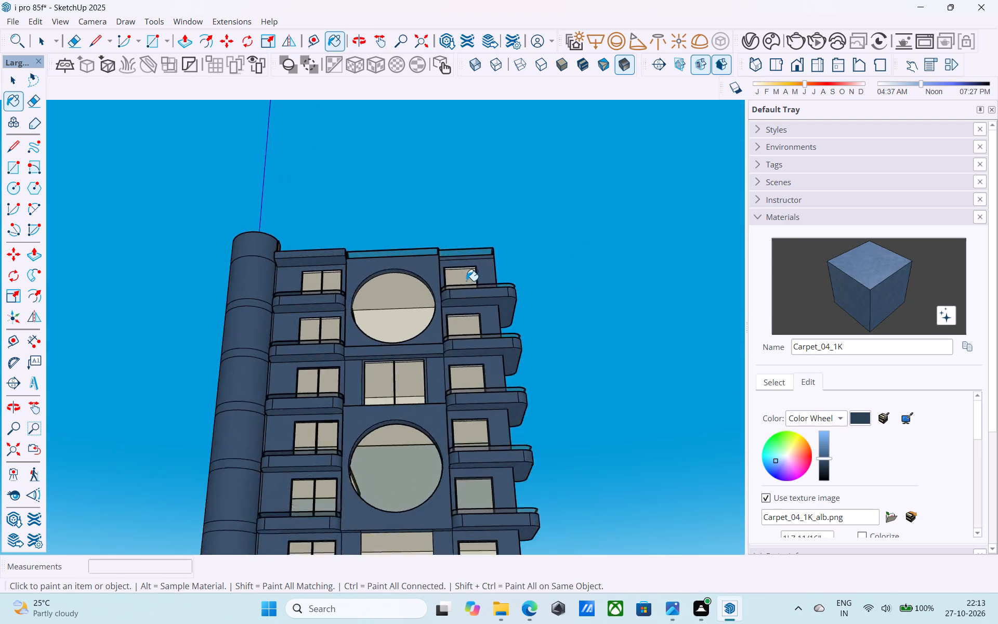
scroll(466, 281, up, 4)
scroll(472, 277, down, 9)
middle_drag(478, 283, 462, 356)
scroll(382, 303, up, 4)
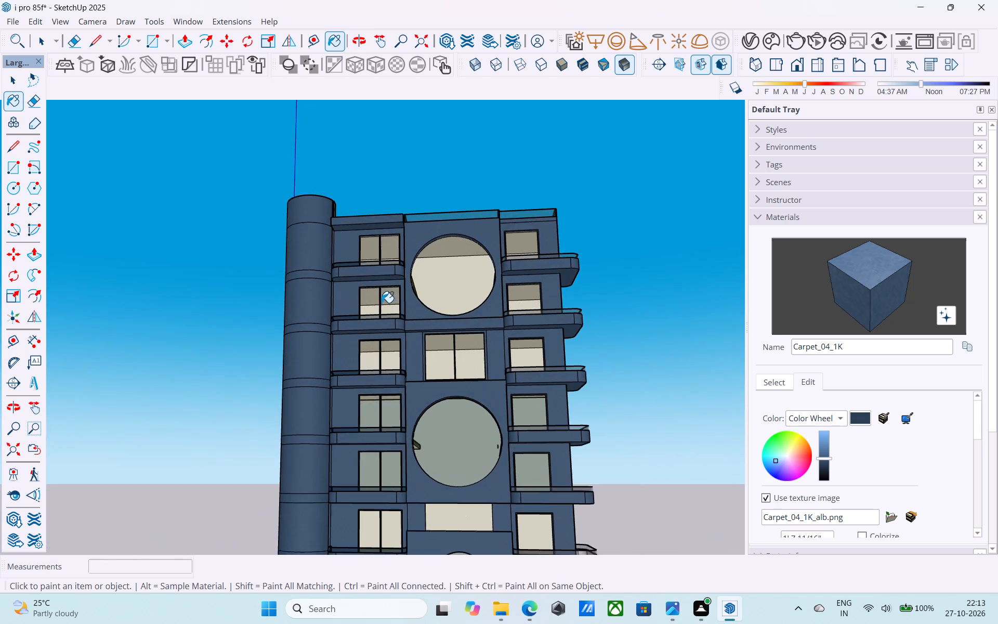
middle_drag(412, 299, 387, 323)
Push/Pull the front roof-edge band beside the large round window outward over the corner balcony, finishing with a 4' pull.
middle_drag(532, 220, 429, 283)
scroll(493, 249, up, 9)
scroll(537, 229, up, 2)
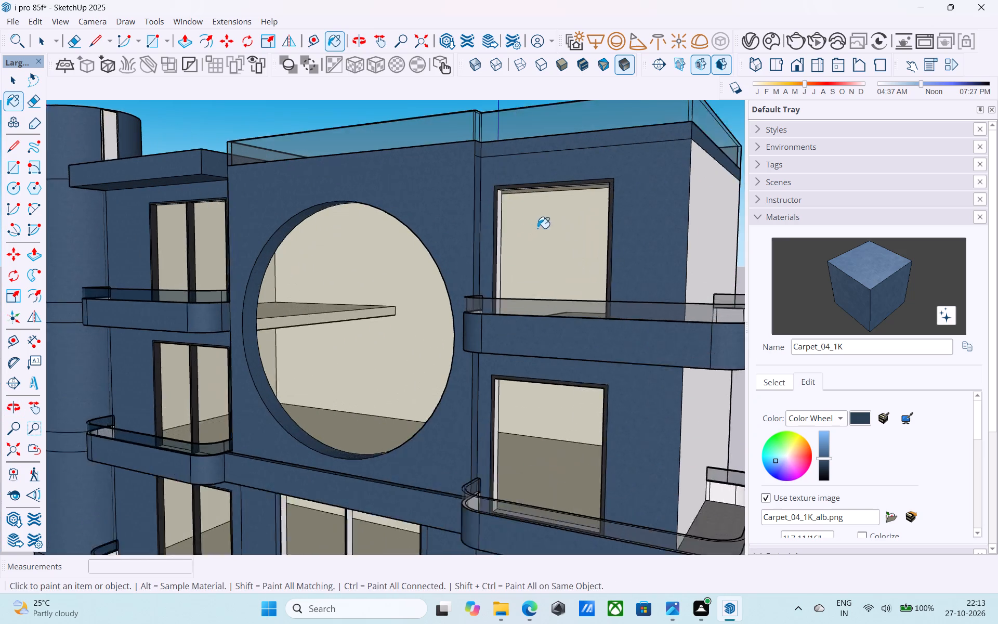
scroll(537, 228, up, 2)
key(space)
click(555, 128)
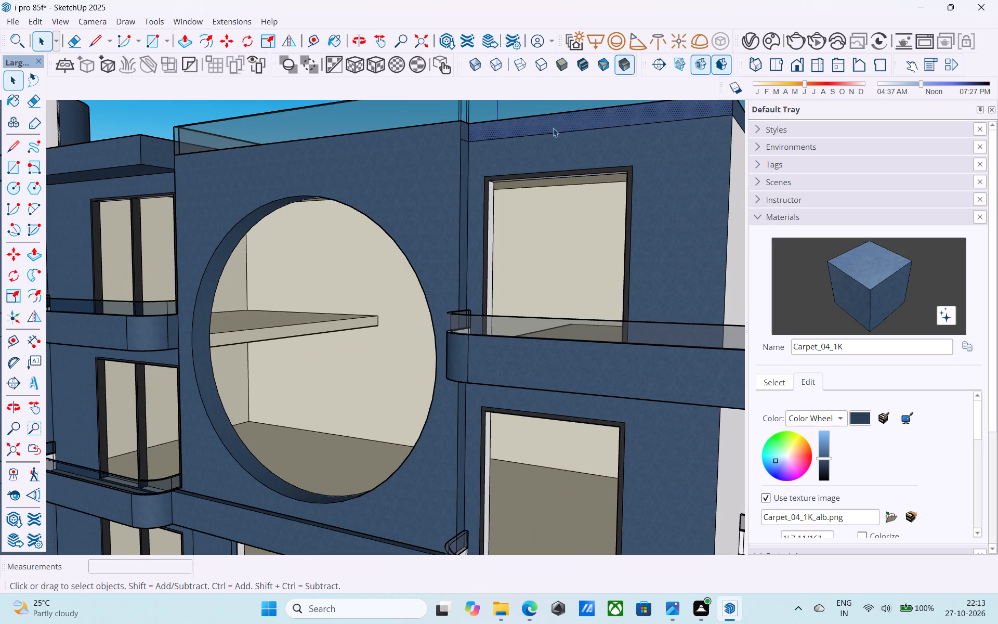
key(p)
click(553, 127)
click(532, 339)
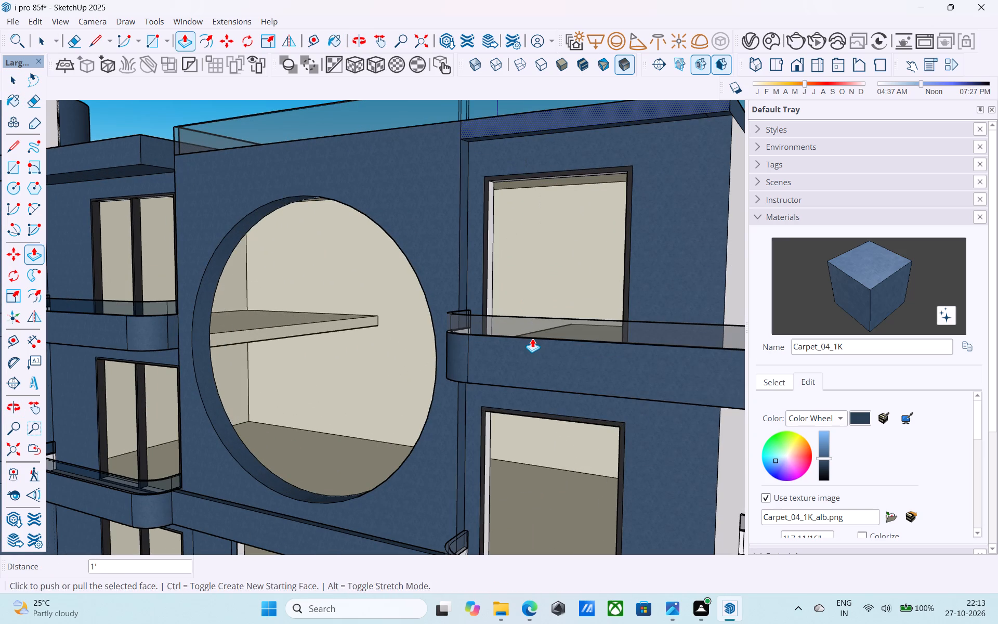
middle_drag(539, 287, 494, 338)
click(469, 165)
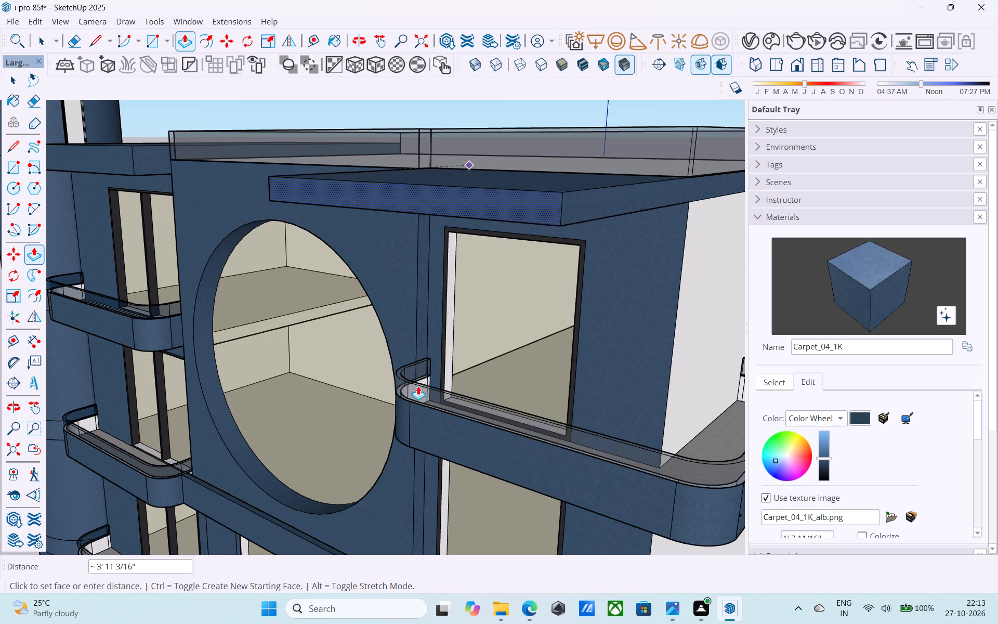
click(431, 401)
Pull the roof-edge band on the adjoining white side wall outward by the same 4' distance.
middle_drag(506, 374, 416, 350)
scroll(395, 343, down, 6)
middle_drag(411, 323, 441, 379)
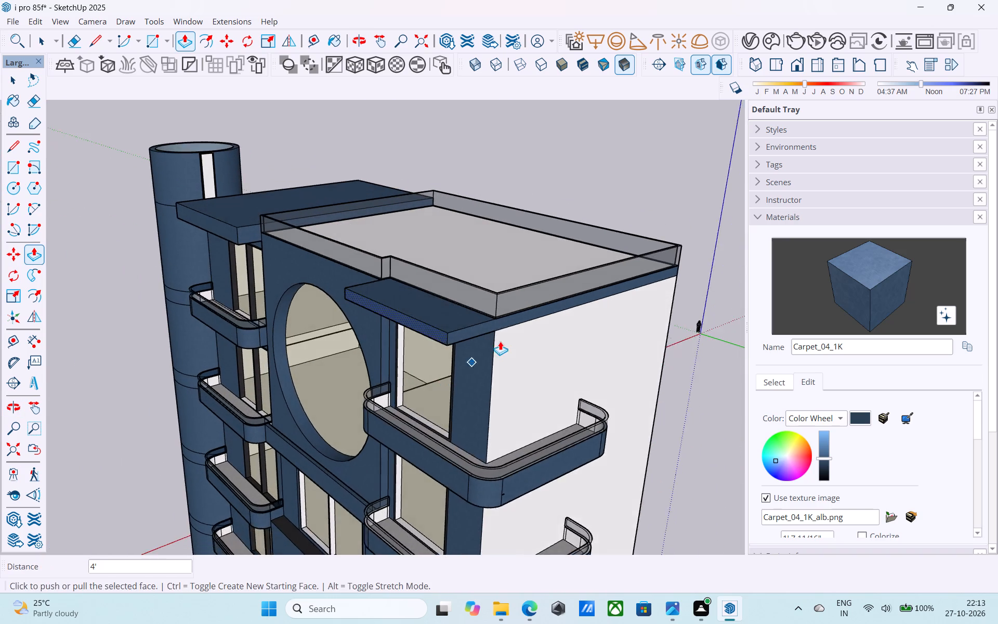
scroll(501, 338, up, 2)
key(space)
click(494, 322)
key(p)
double_click(494, 322)
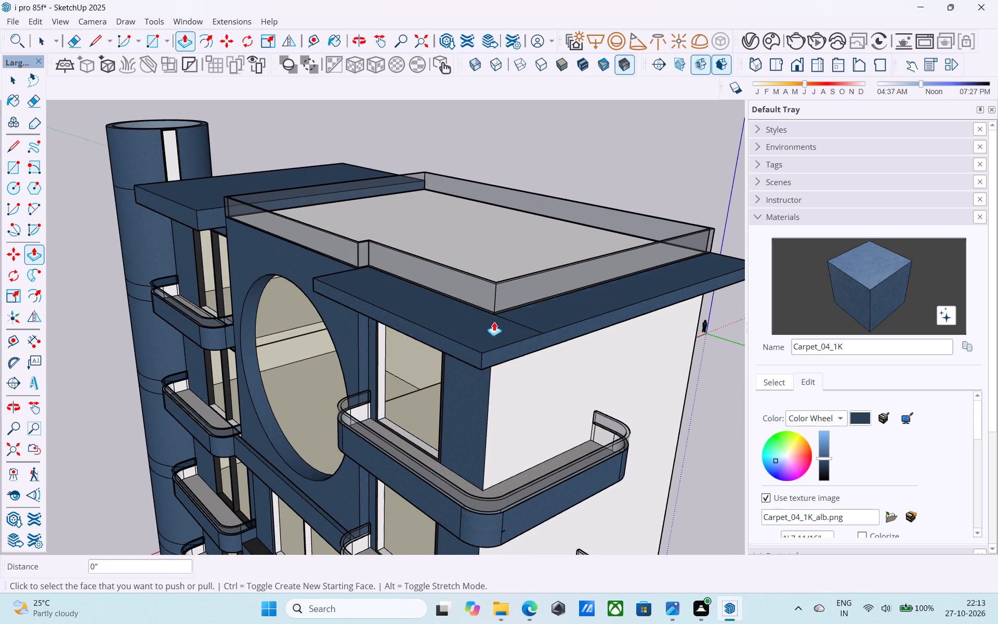
Erase the leftover seam line across the top of the roof overhang at its outer corner.
scroll(513, 343, up, 1)
middle_drag(513, 343, 522, 392)
key(e)
drag(527, 371, 560, 366)
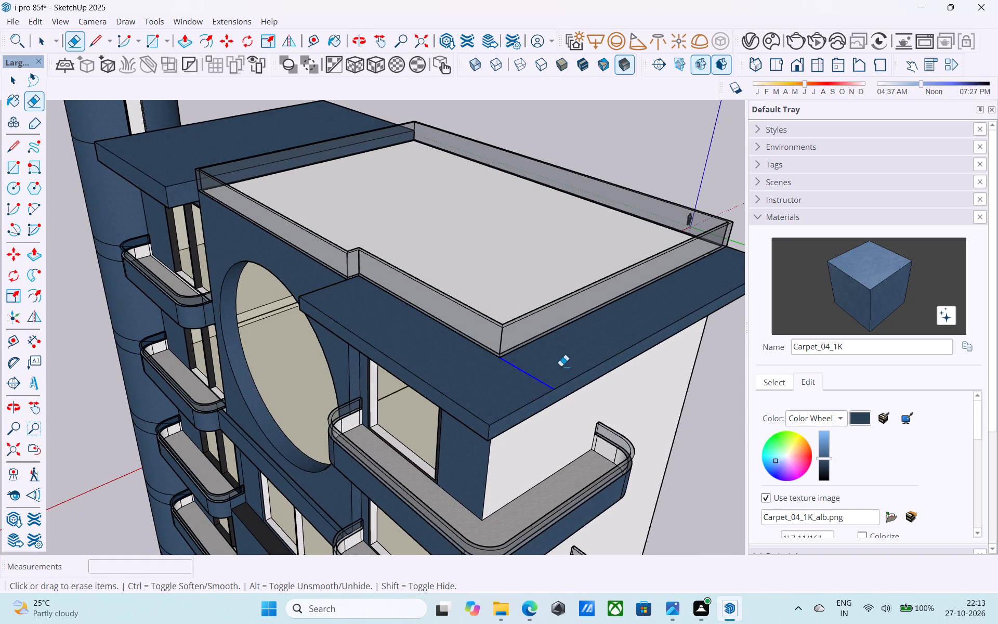
Examine the wraparound roof overhang from below and from the front.
scroll(454, 372, down, 2)
scroll(399, 375, down, 1)
middle_drag(392, 378, 495, 179)
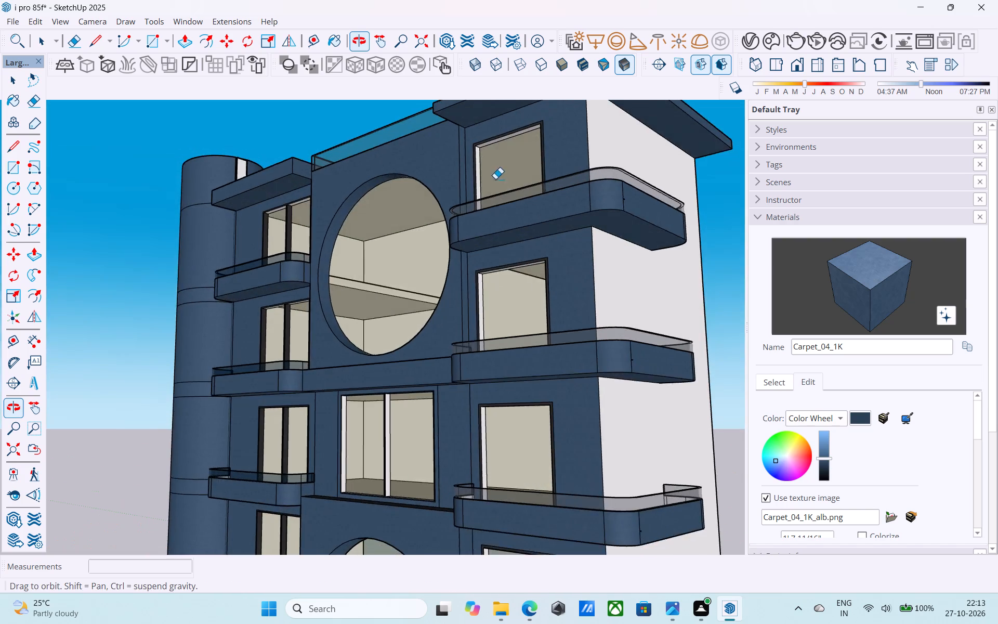
middle_drag(495, 179, 495, 178)
shift+middle_drag(498, 239, 495, 335)
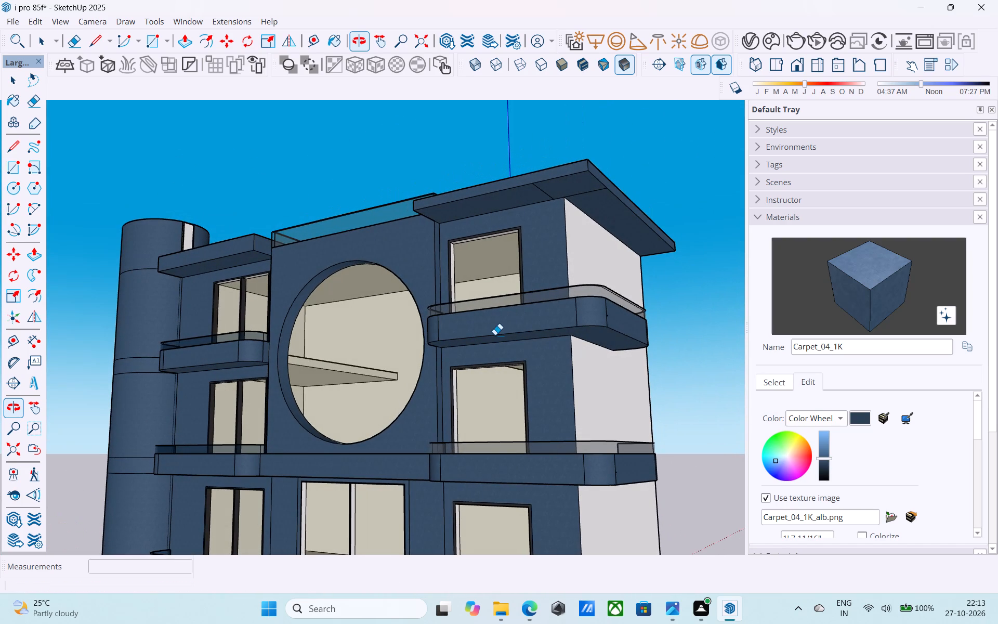
middle_drag(495, 335, 491, 465)
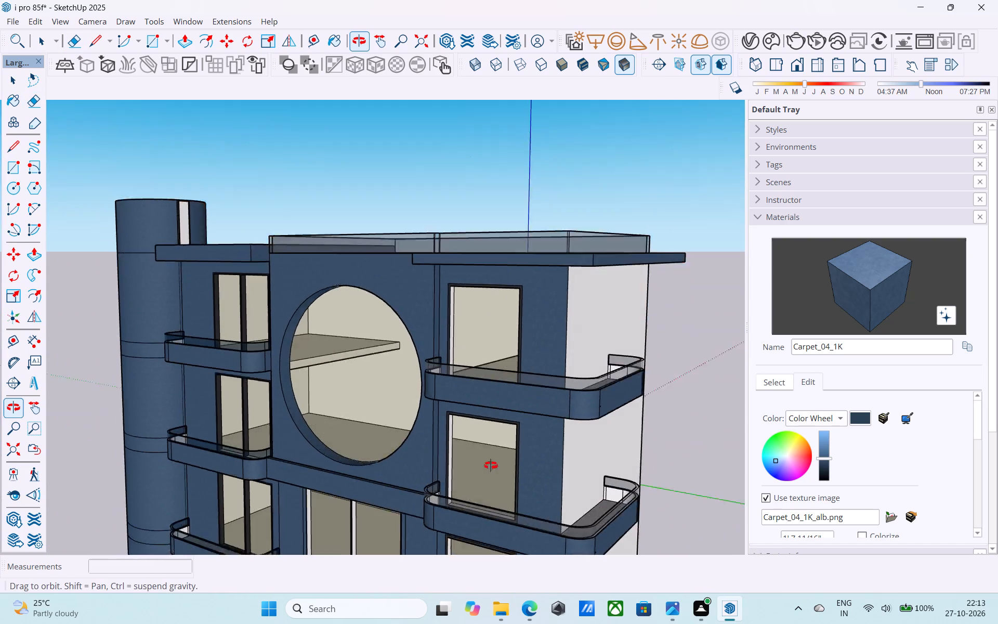
middle_drag(491, 465, 500, 499)
Draw a 2' line along each top edge of the roof overhang, both starting from its outer corner.
middle_drag(602, 399, 552, 444)
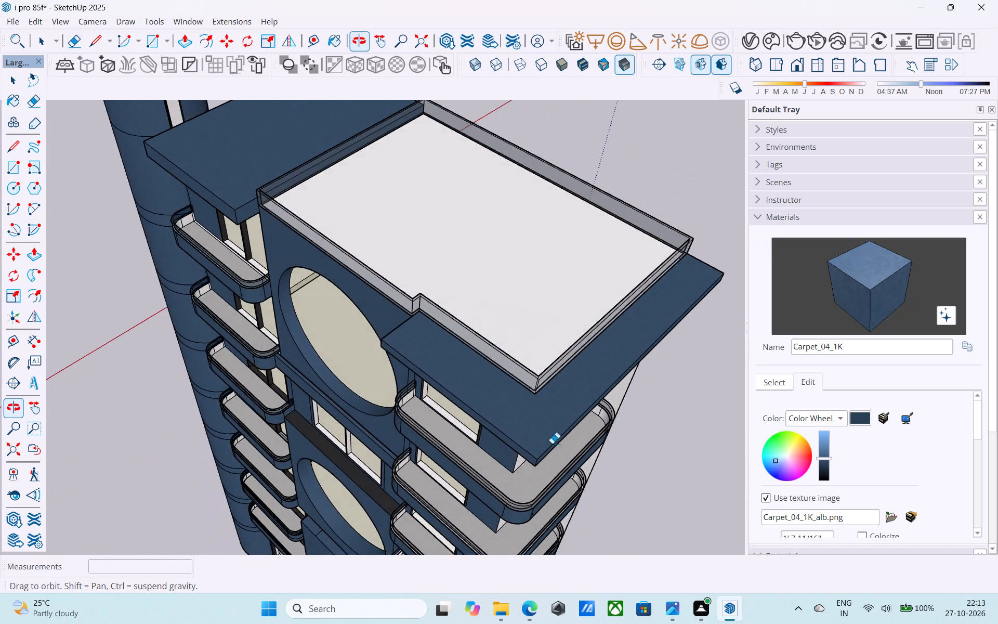
scroll(547, 457, up, 3)
key(l)
scroll(546, 465, up, 6)
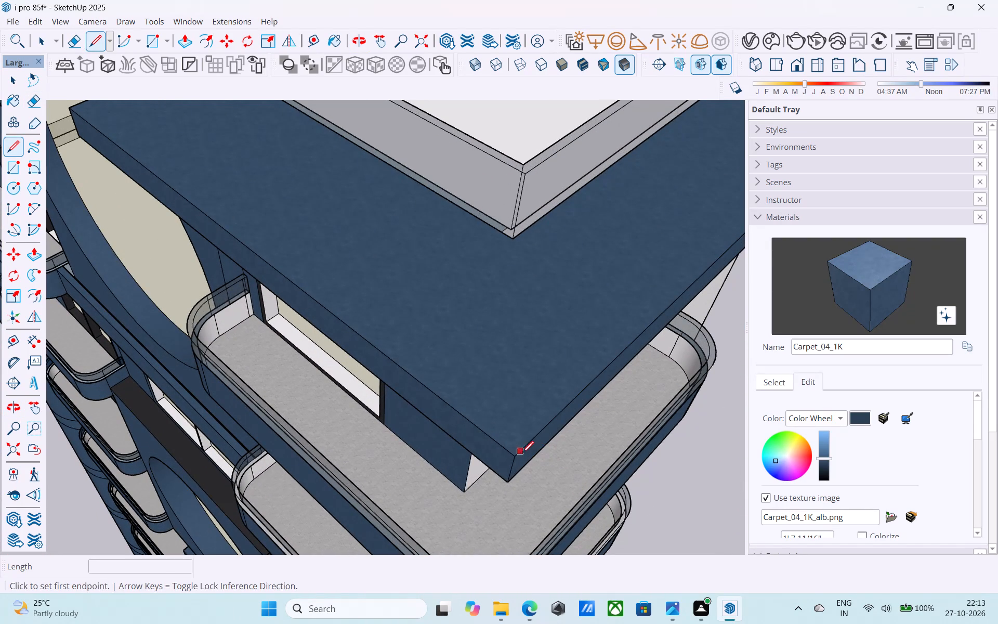
click(520, 453)
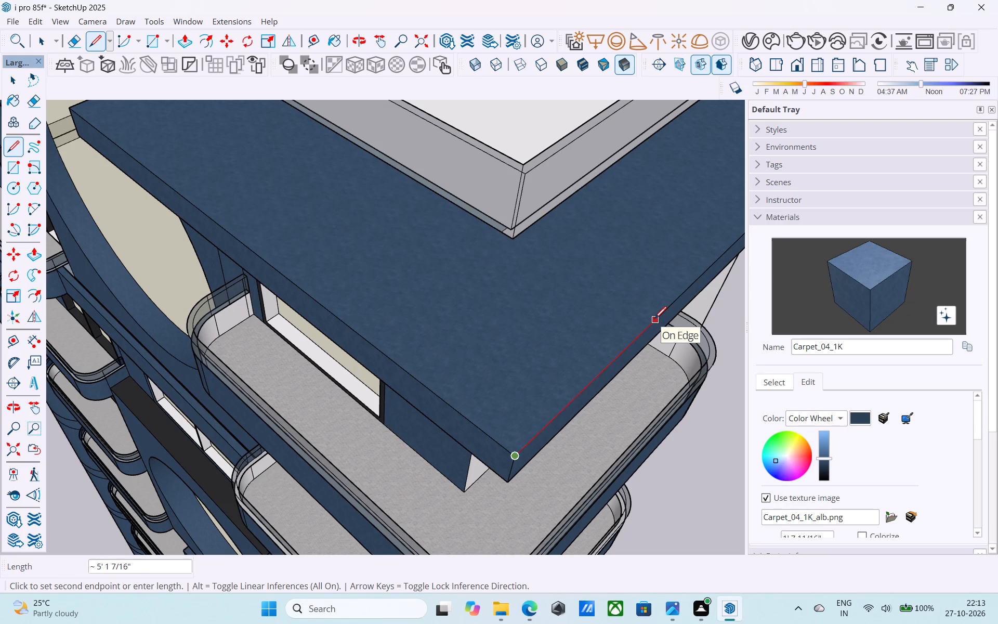
key(2)
key(apostrophe)
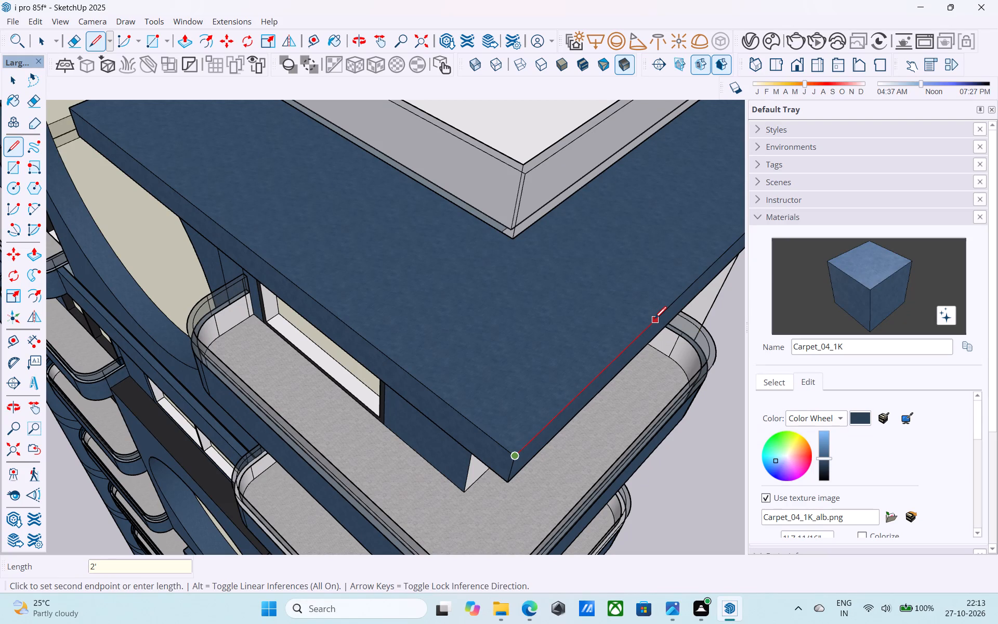
key(Return)
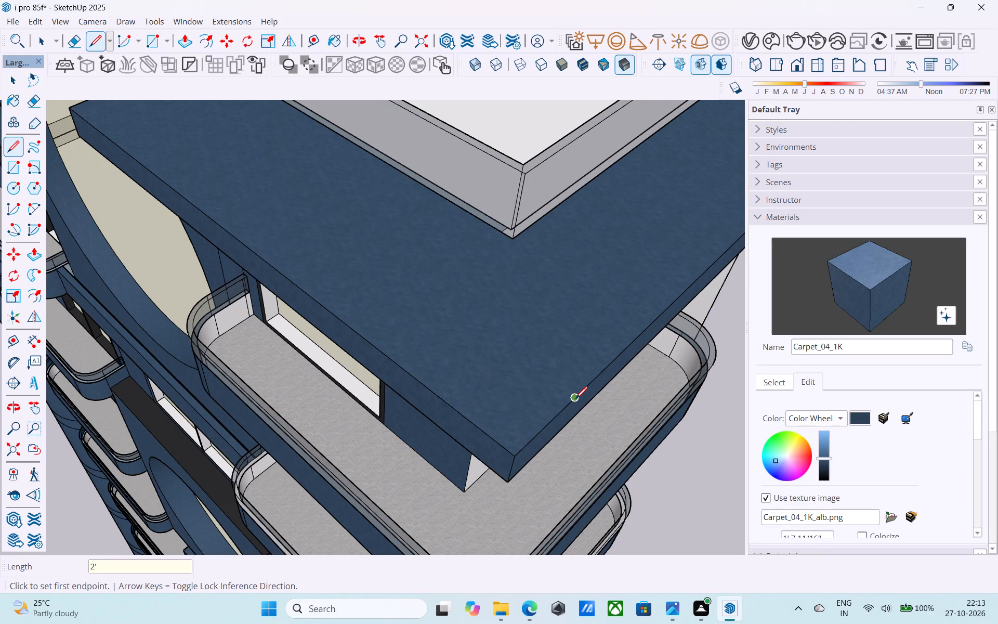
click(513, 457)
click(438, 398)
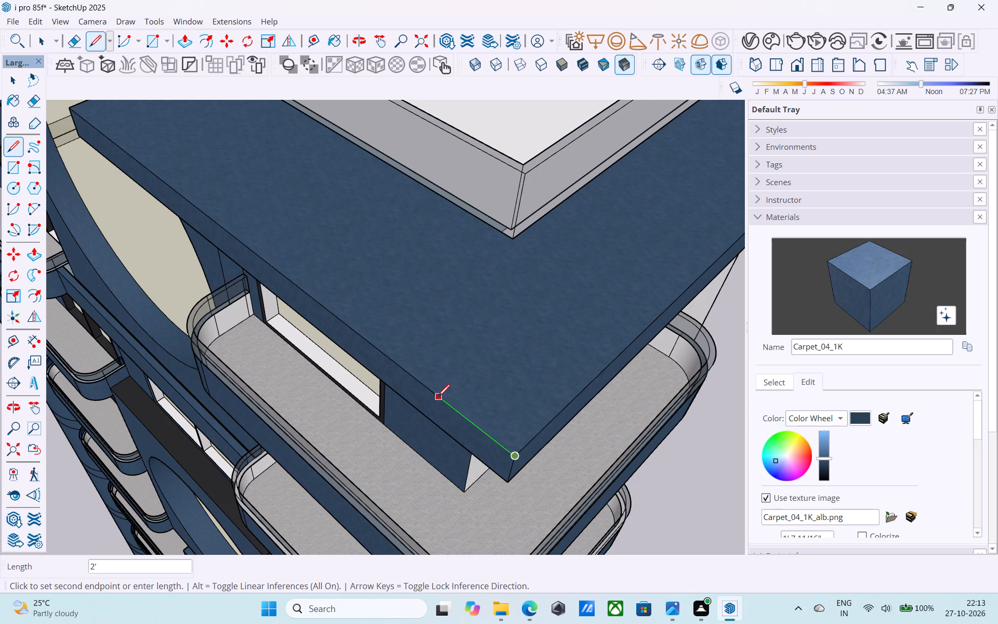
Round the roof overhang's outer corner with a 2' radius arc and push the cut-off corner piece down through the slab.
key(a)
click(438, 398)
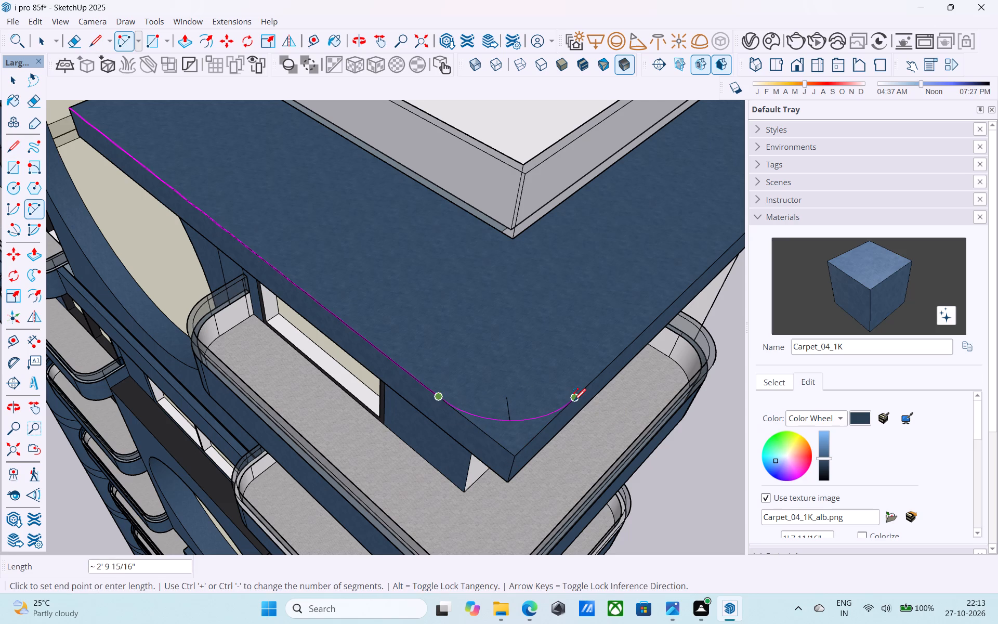
click(575, 404)
click(575, 404)
key(space)
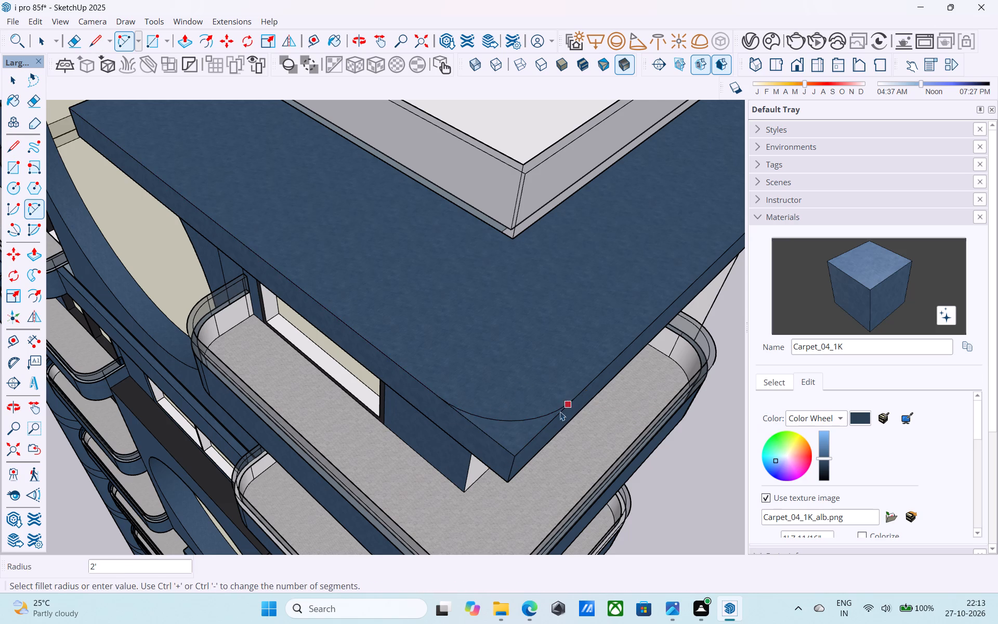
click(520, 436)
key(p)
click(520, 436)
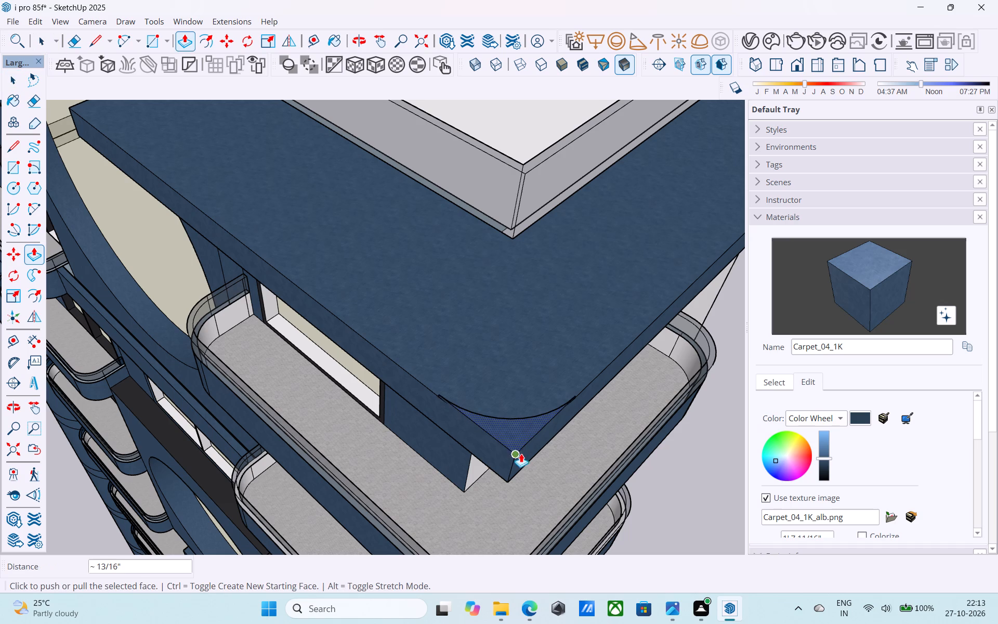
click(516, 444)
click(504, 484)
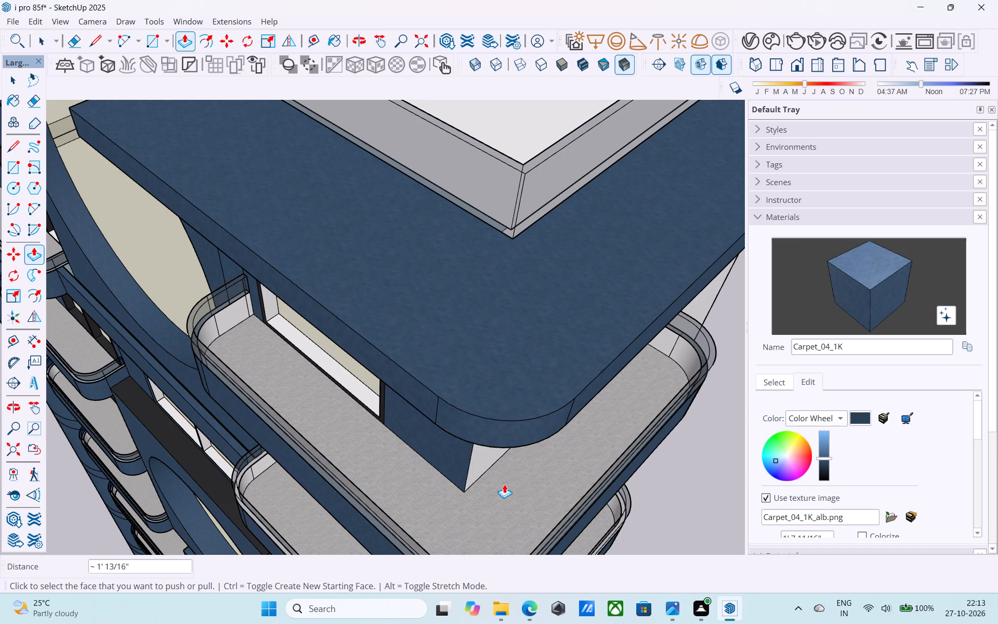
Hide the two vertical seam edges where the rounded roof corner meets the overhang's straight front and side faces.
key(space)
middle_drag(457, 476, 472, 427)
scroll(501, 273, down, 3)
middle_drag(499, 275, 449, 455)
scroll(449, 455, up, 3)
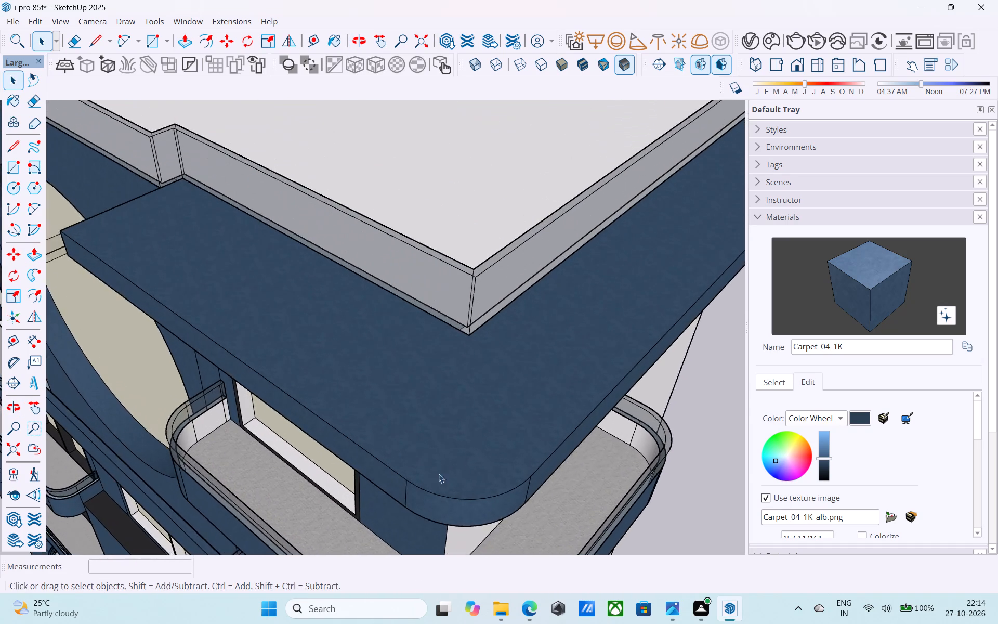
scroll(439, 474, up, 3)
click(399, 491)
right_click(399, 491)
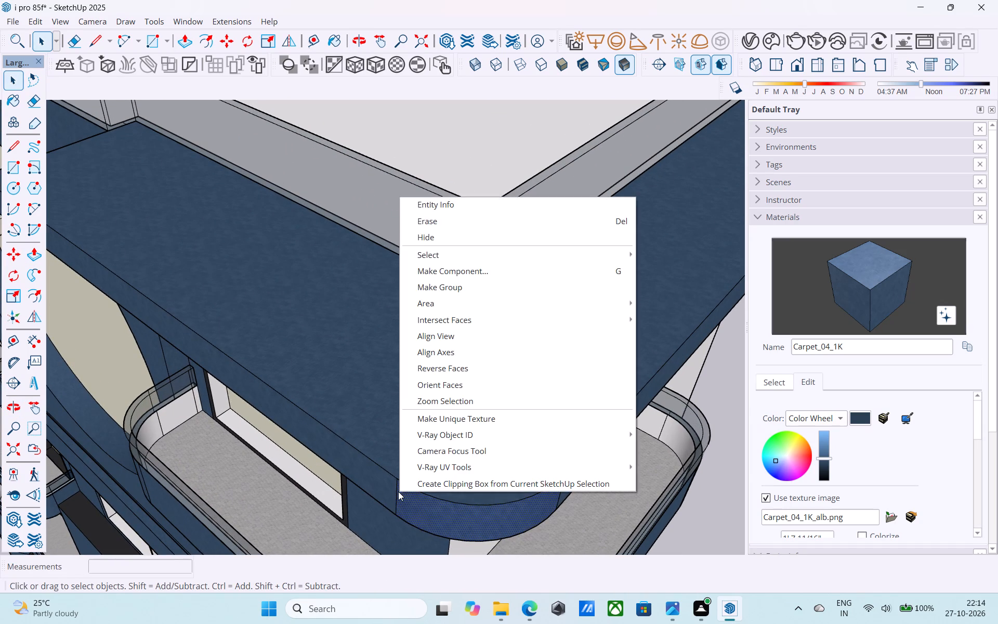
click(398, 493)
right_click(397, 494)
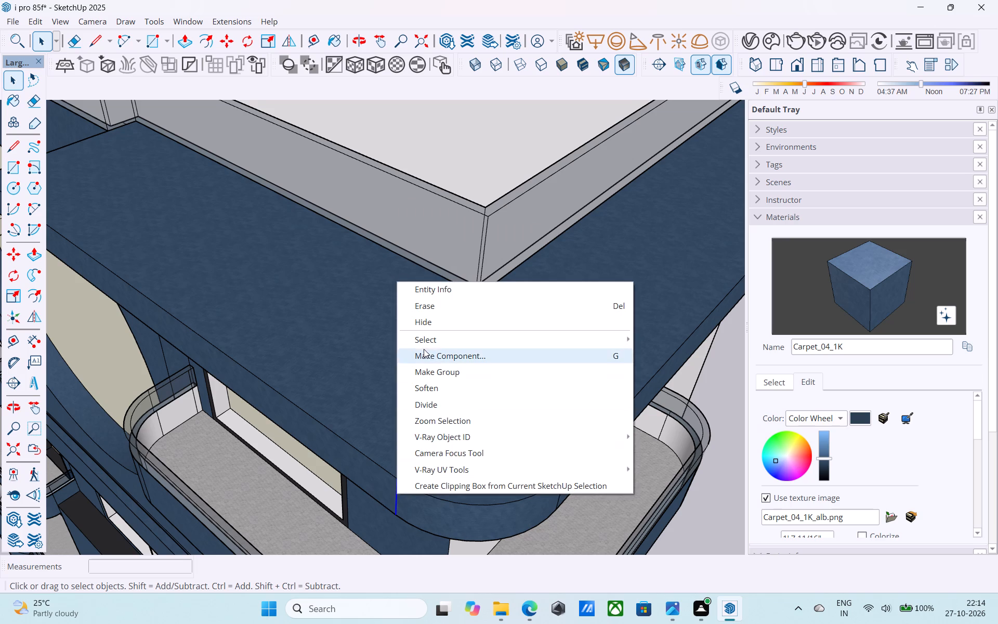
click(427, 320)
middle_drag(481, 431, 284, 342)
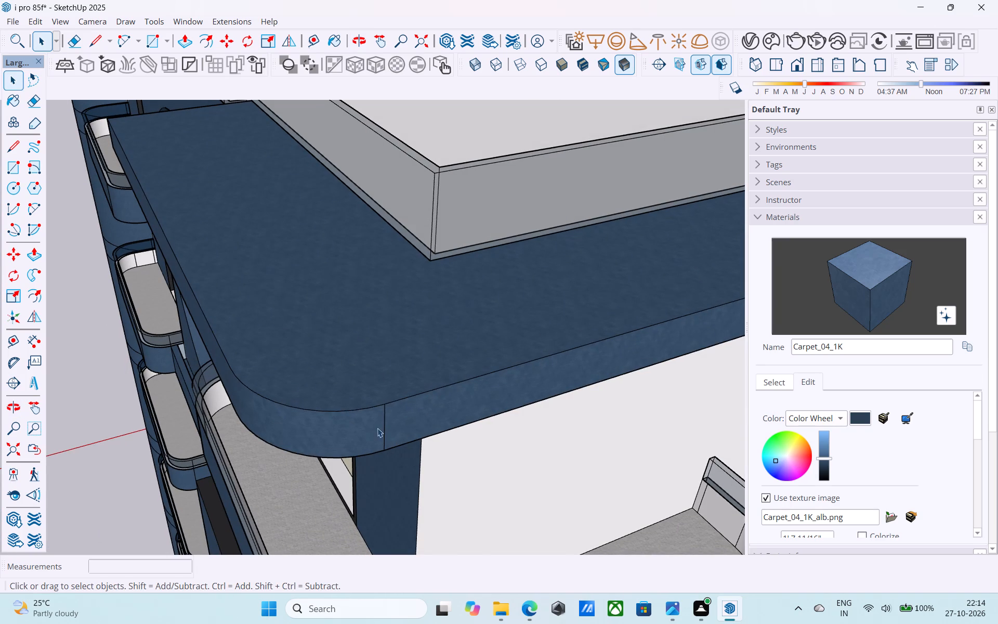
click(385, 430)
right_click(385, 430)
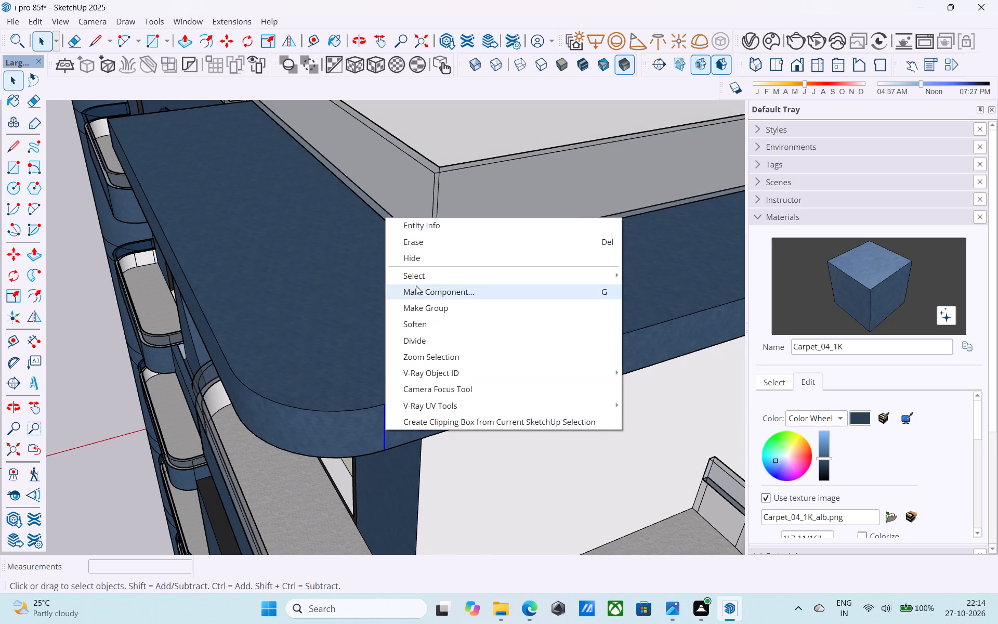
click(414, 262)
Erase the leftover seam lines on the underside of the roof overhang at its rounded corner, and save the model.
scroll(415, 257, down, 4)
middle_drag(325, 407, 537, 241)
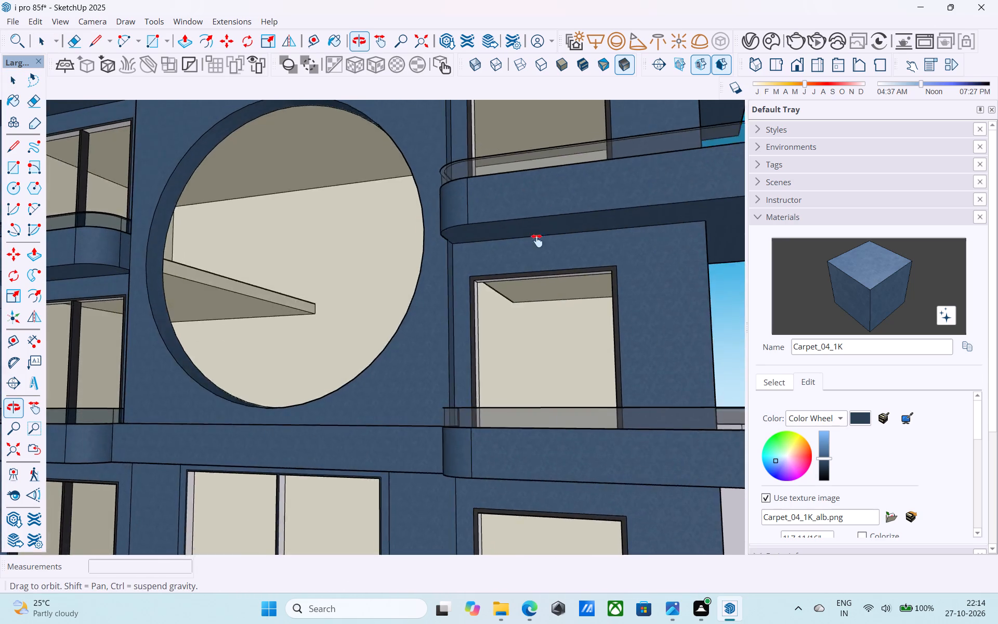
middle_drag(537, 241, 442, 505)
middle_drag(474, 386, 459, 388)
scroll(459, 388, down, 4)
middle_drag(459, 388, 514, 328)
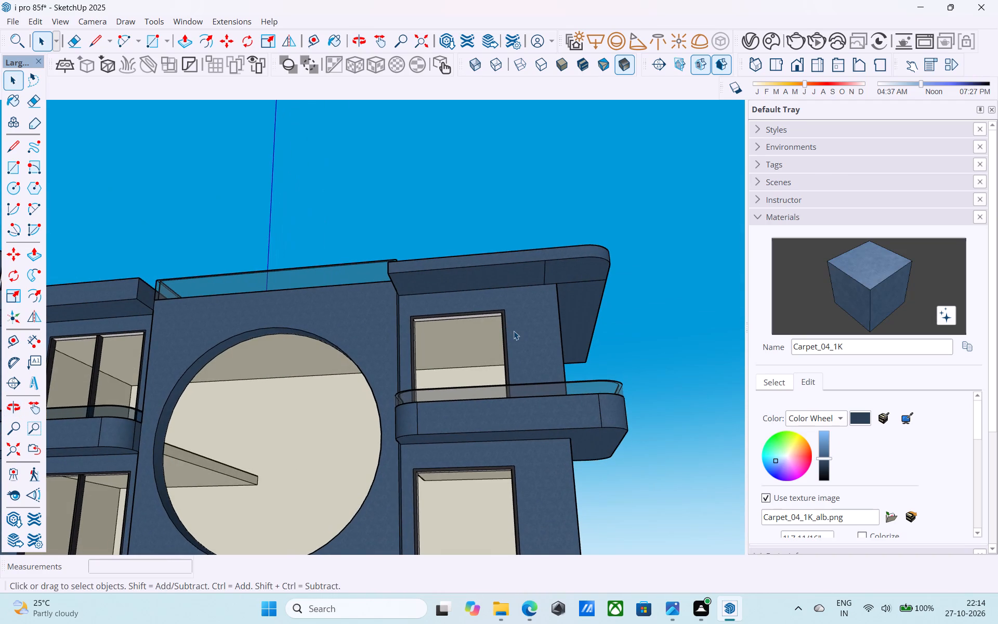
scroll(513, 333, down, 1)
middle_drag(526, 392, 545, 342)
scroll(554, 275, up, 2)
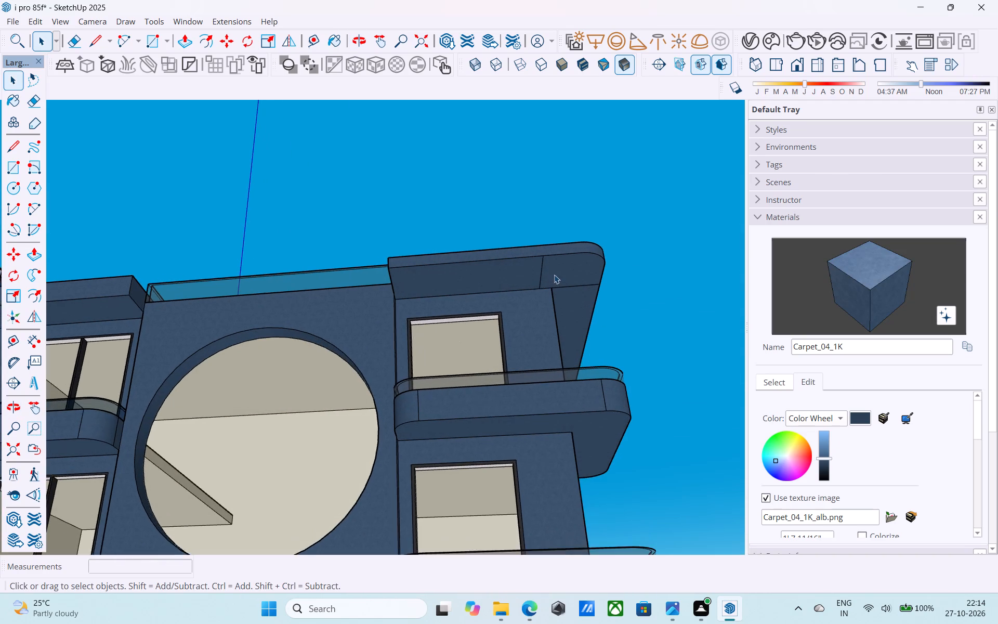
scroll(554, 275, up, 3)
key(e)
drag(543, 280, 527, 284)
drag(548, 285, 559, 295)
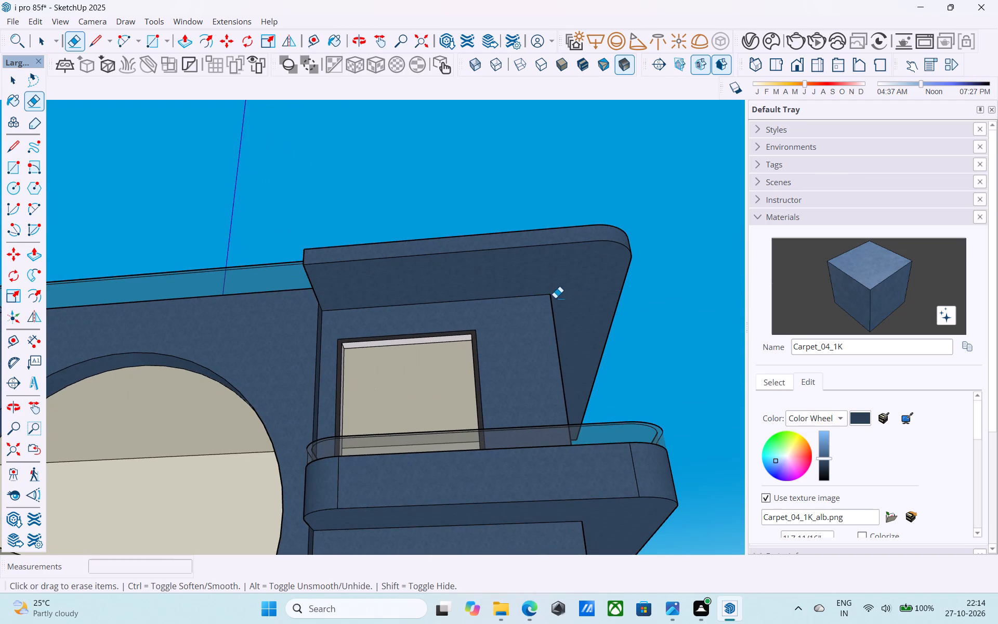
middle_drag(555, 298, 464, 320)
scroll(444, 320, down, 13)
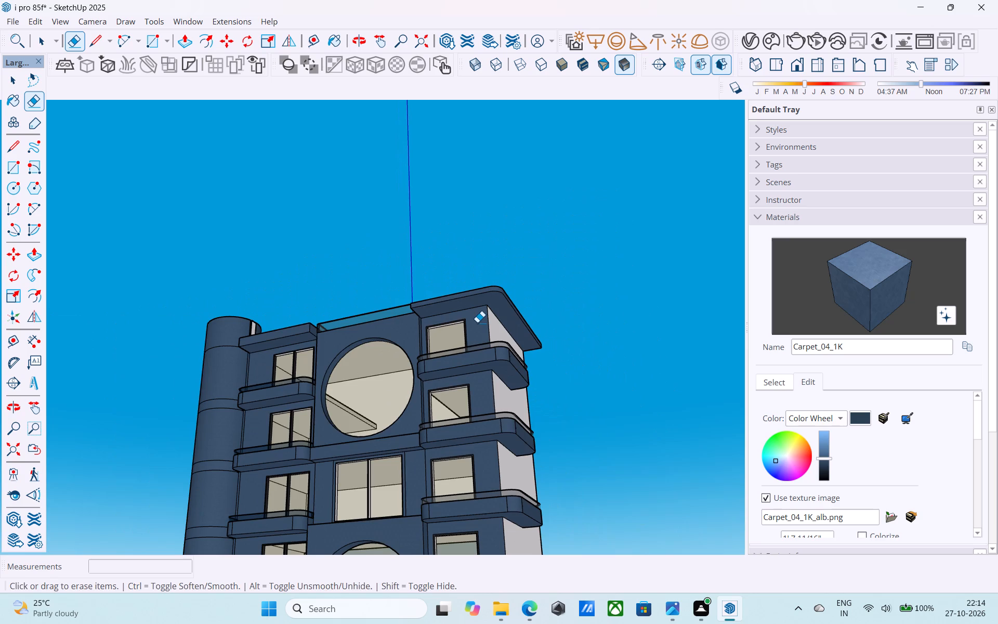
middle_drag(477, 322, 606, 469)
scroll(458, 338, up, 2)
key(space)
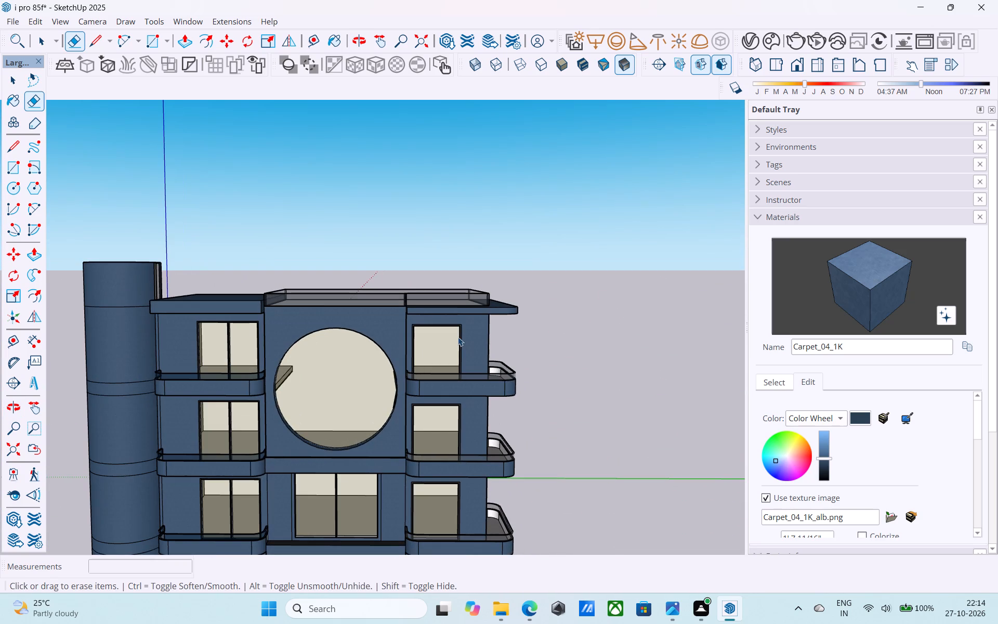
key(ctrl+s)
Examine the roof overhang, stacked balconies and circular openings of the front facade from below.
middle_drag(444, 339, 443, 282)
middle_drag(470, 294, 469, 333)
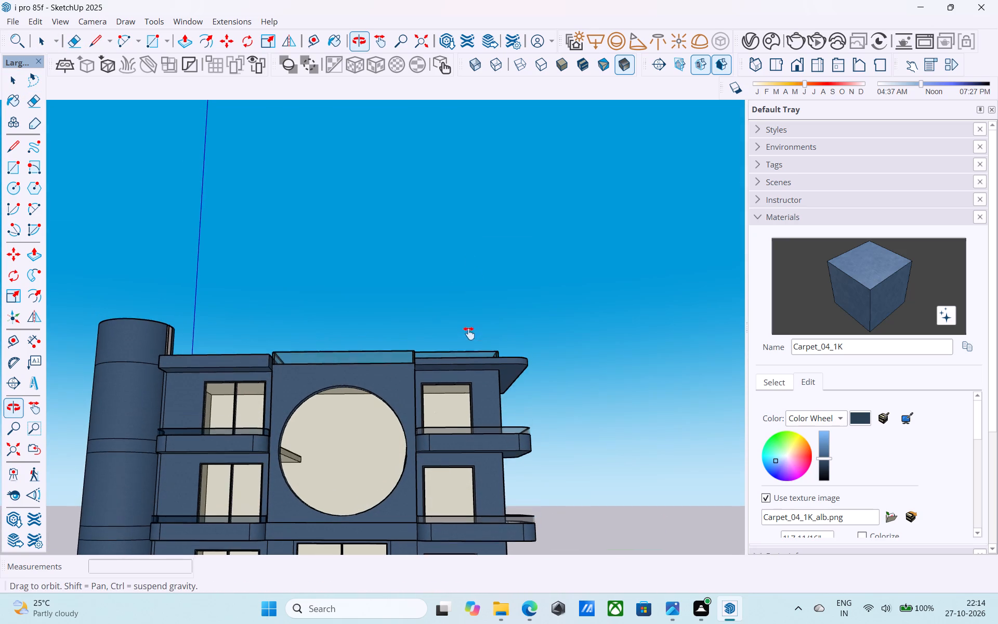
middle_drag(469, 333, 491, 349)
scroll(469, 333, up, 3)
scroll(491, 349, down, 3)
shift+middle_drag(491, 349, 483, 185)
middle_drag(472, 381, 485, 265)
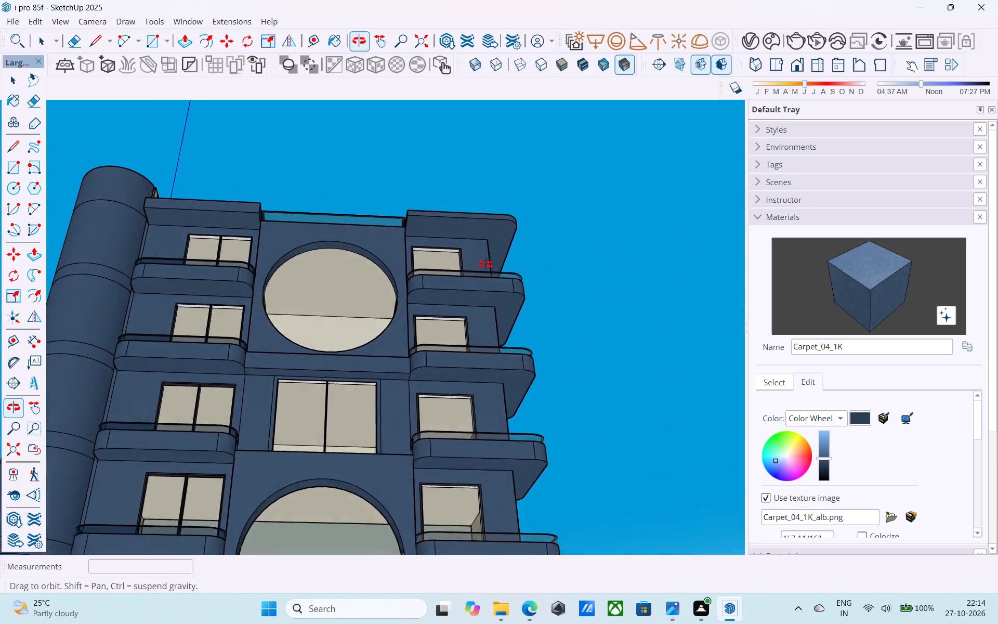
middle_drag(485, 265, 248, 225)
middle_drag(489, 244, 478, 155)
shift+middle_drag(455, 343, 487, 210)
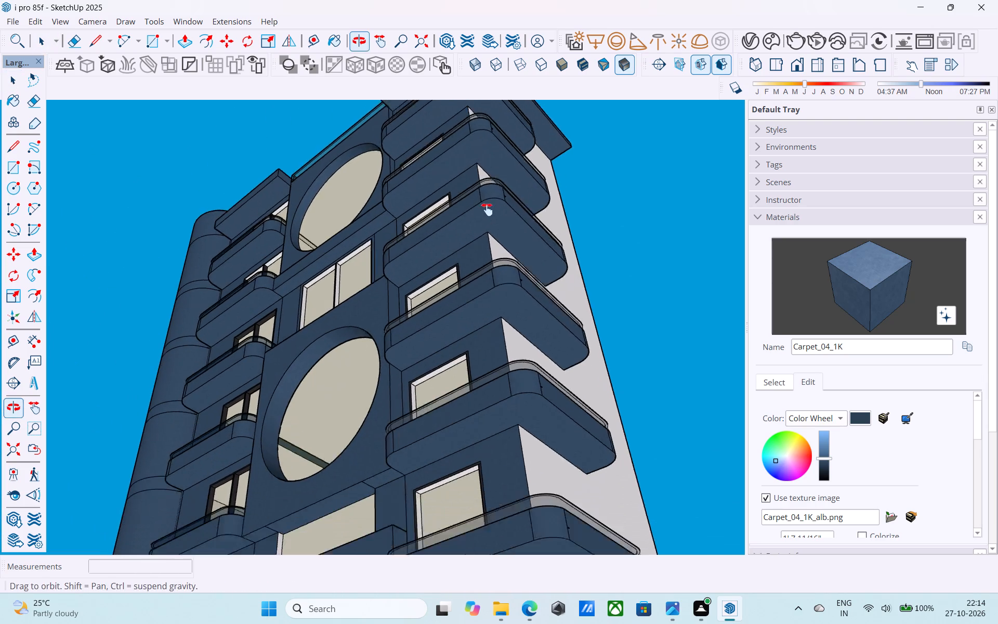
shift+middle_drag(487, 210, 499, 162)
Paint the blank side wall beside the wraparound balconies with the white Carpet_01_1K fabric material.
middle_drag(499, 169, 450, 491)
shift+middle_drag(566, 405, 544, 430)
click(783, 382)
click(786, 424)
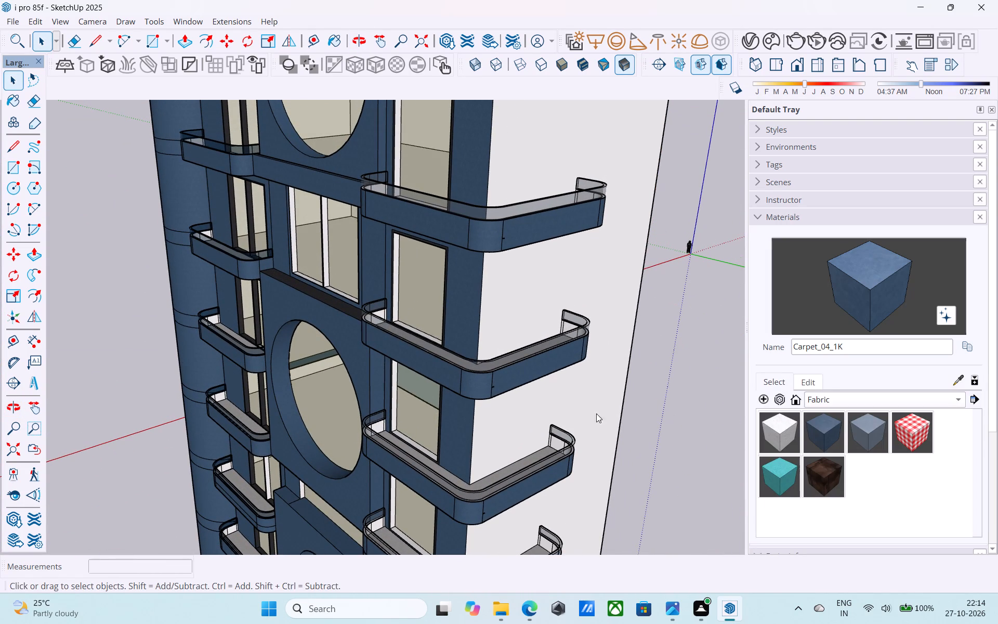
click(536, 417)
click(506, 324)
scroll(503, 319, down, 2)
scroll(503, 319, up, 1)
scroll(503, 319, down, 12)
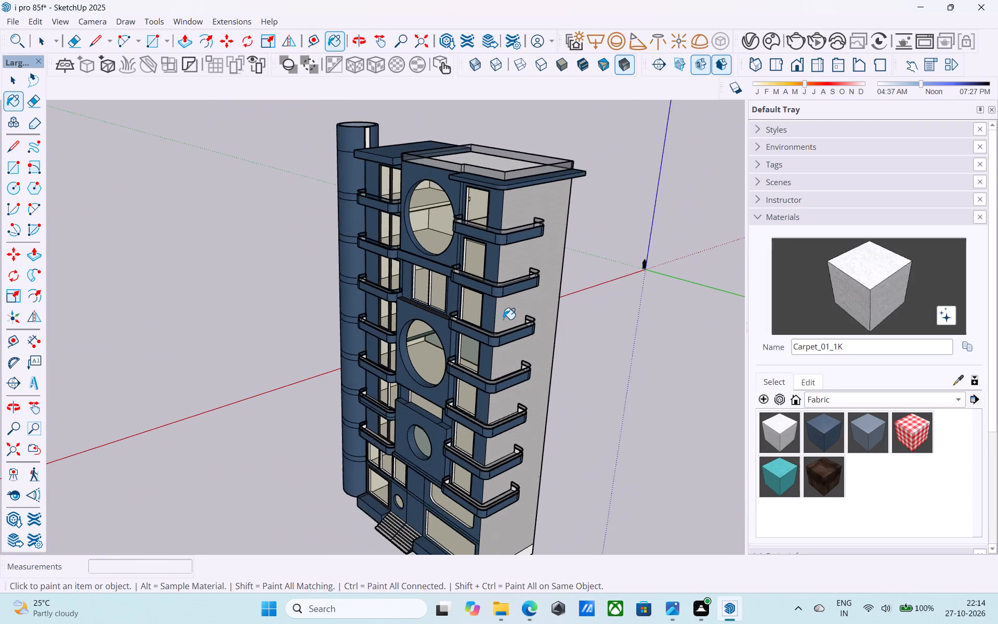
scroll(503, 319, down, 3)
Paint the white base band under that side wall with the blue Carpet_04_1K material and save the model.
middle_drag(505, 332, 428, 229)
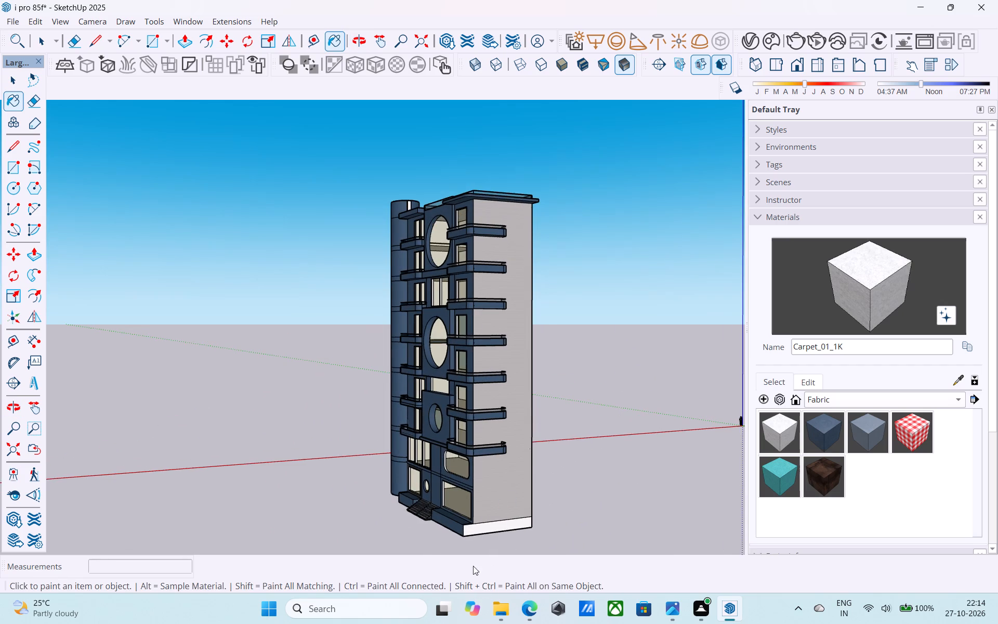
scroll(468, 550, up, 5)
click(833, 423)
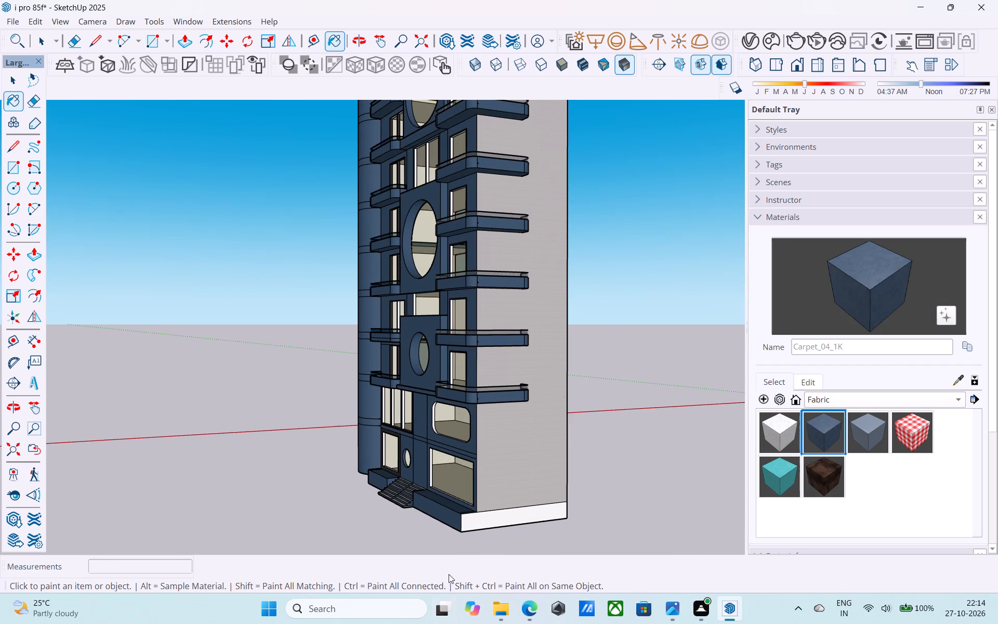
click(497, 522)
key(ctrl+s)
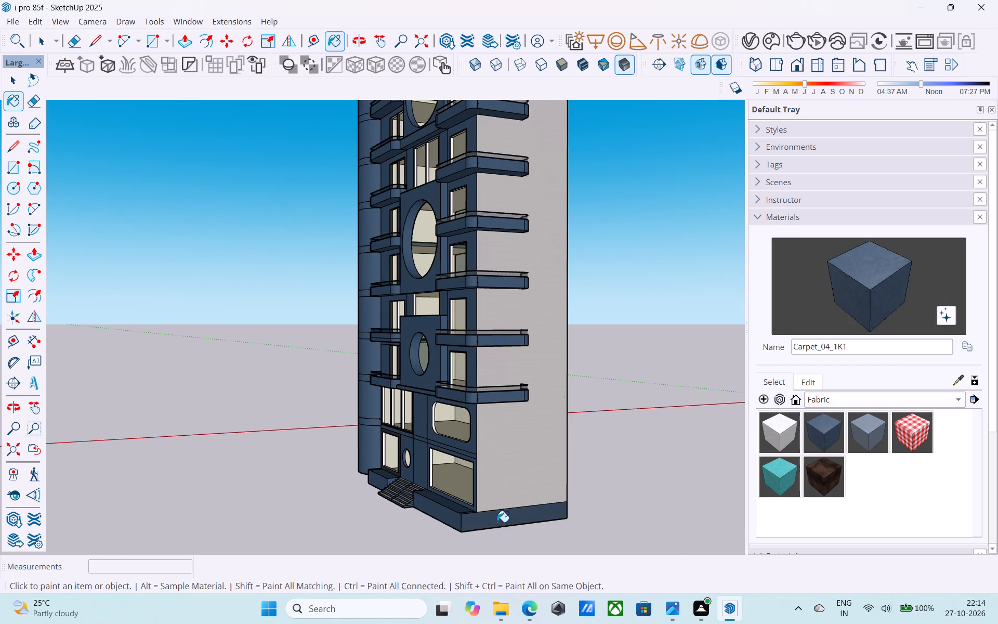
key(space)
Paint the tower's rear wall, the side wall beside the cylinder and their base bands with the white Carpet_01_1K material.
scroll(464, 401, down, 3)
middle_drag(464, 401, 915, 383)
middle_drag(354, 424, 617, 419)
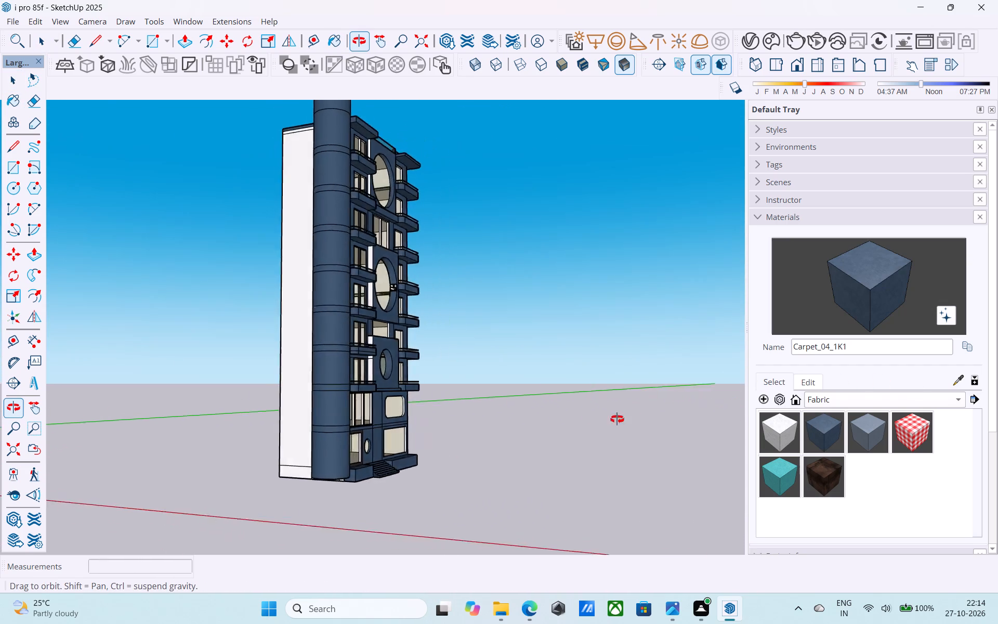
middle_drag(617, 419, 799, 417)
click(790, 434)
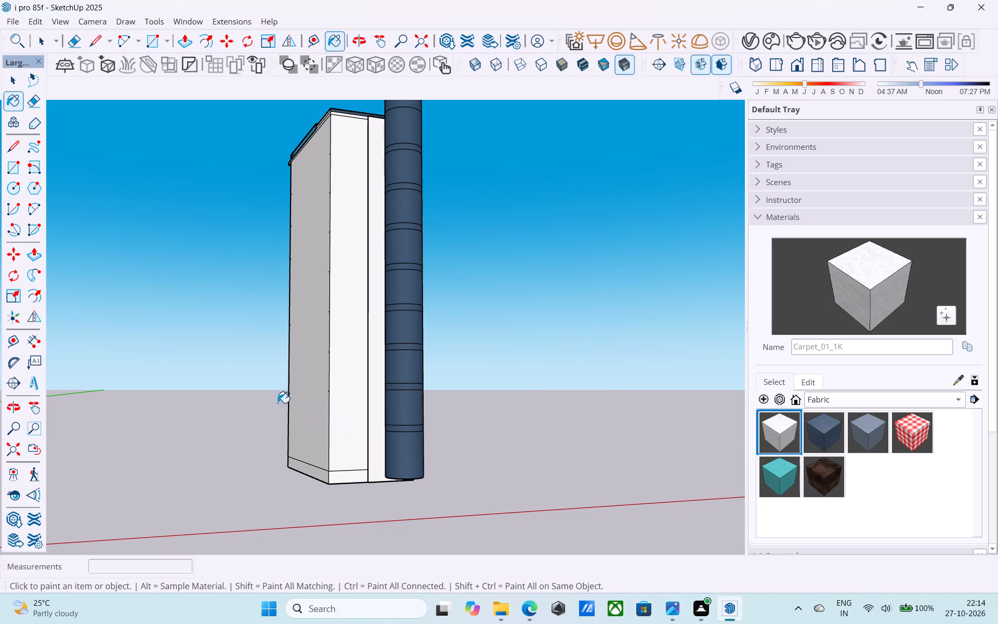
click(346, 368)
click(371, 363)
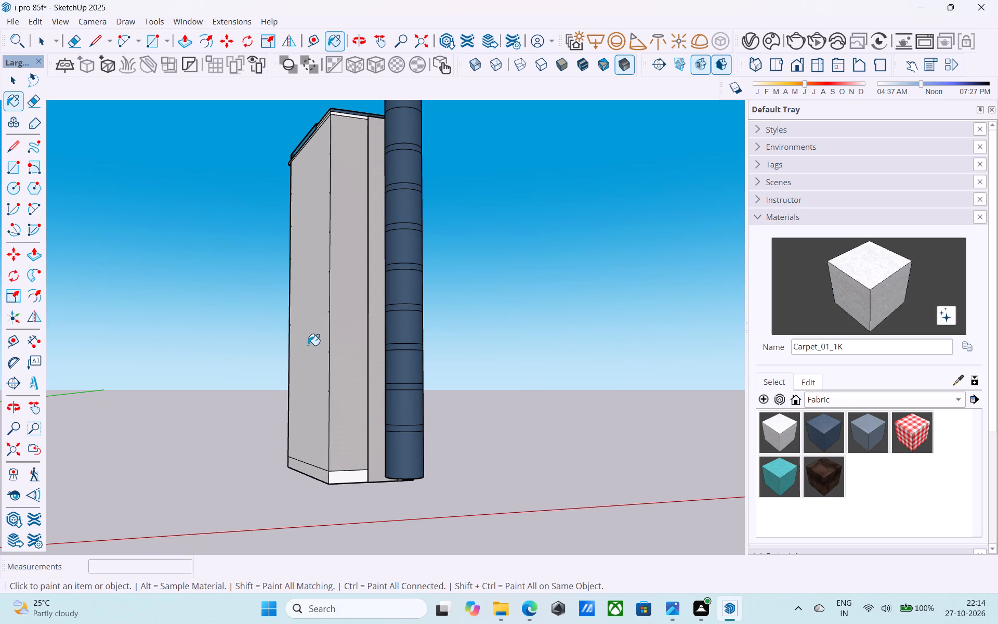
click(308, 345)
click(353, 473)
click(304, 474)
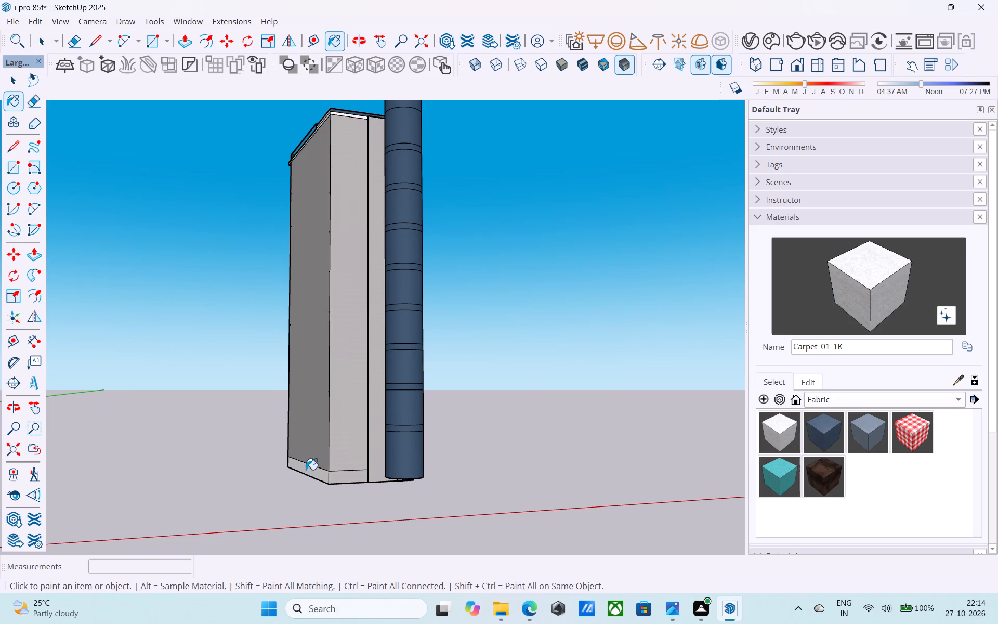
click(306, 470)
Paint the narrow bands at the top of the rear and side walls, below the roof, with the white Carpet_01_1K material.
scroll(295, 362, down, 3)
middle_drag(295, 356, 334, 546)
scroll(353, 426, up, 9)
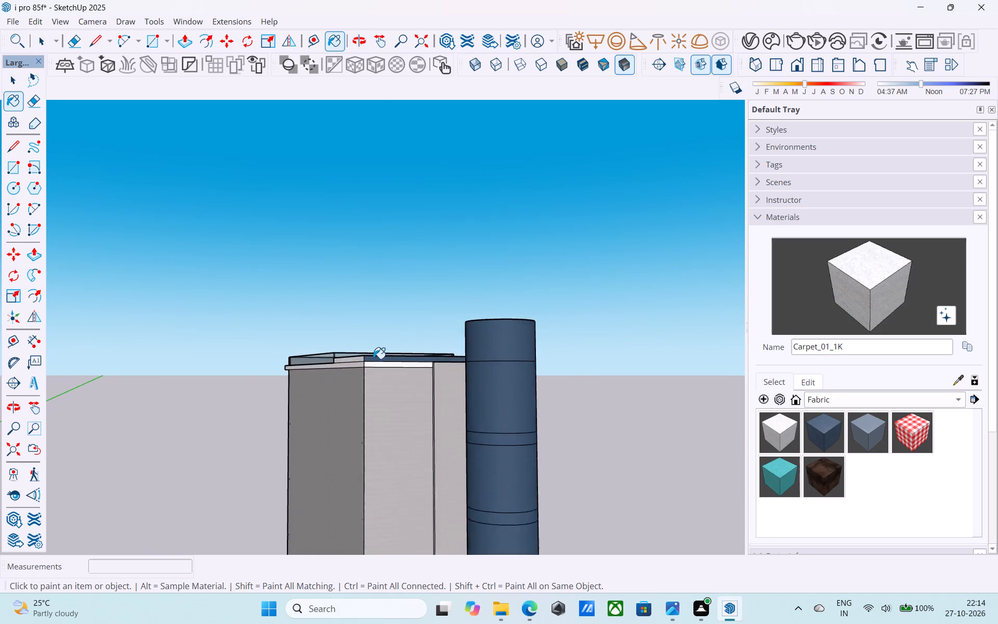
scroll(373, 359, up, 9)
click(365, 372)
scroll(355, 377, up, 5)
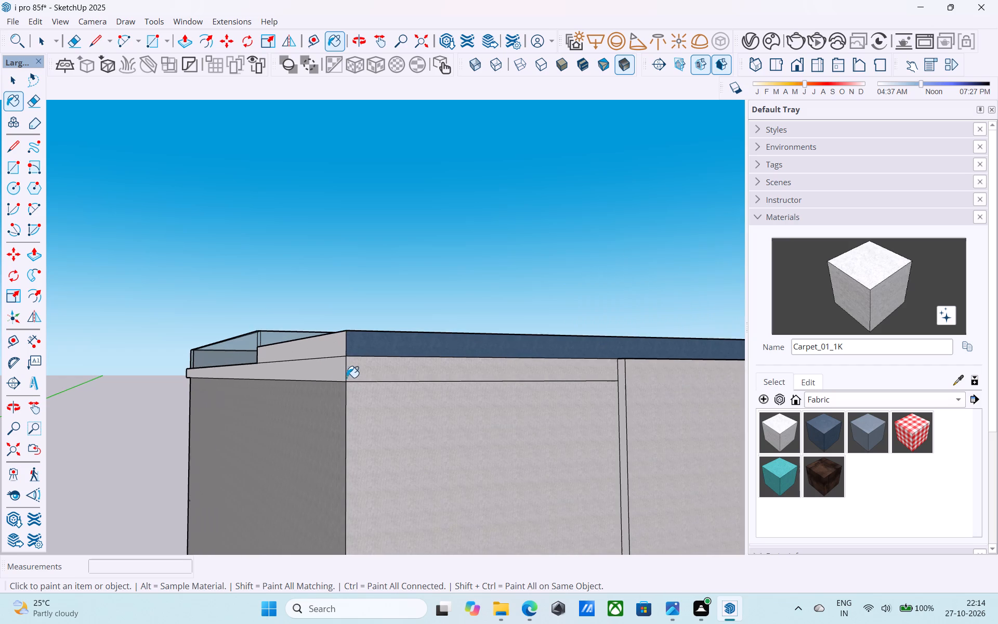
click(333, 378)
middle_drag(332, 379, 543, 434)
click(448, 387)
Paint the tall recessed panel and its surrounding frame faces at the top of the cylindrical shaft with the blue Carpet_04_1K material.
middle_drag(526, 397, 179, 401)
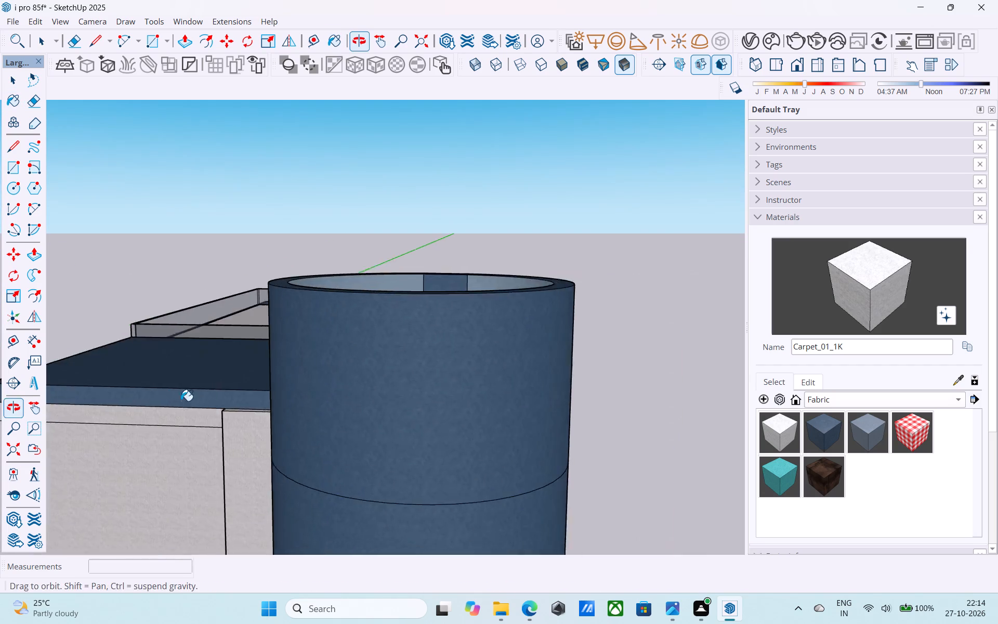
scroll(370, 402, up, 1)
middle_drag(384, 401, 158, 406)
middle_drag(539, 402, 290, 402)
scroll(247, 377, down, 13)
middle_drag(245, 372, 69, 406)
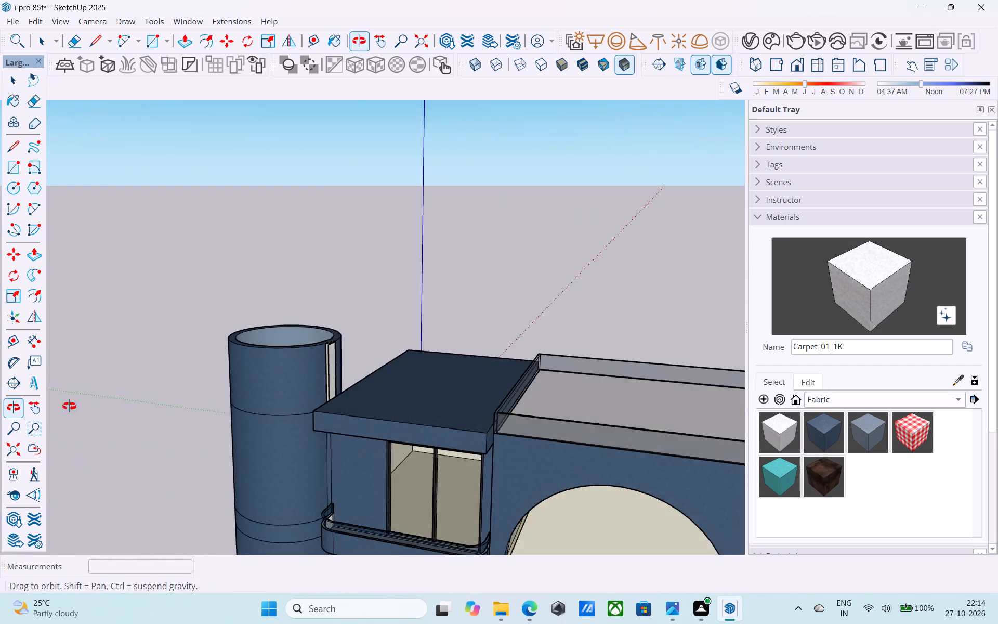
middle_drag(69, 406, 46, 412)
scroll(227, 378, up, 3)
scroll(321, 361, down, 3)
shift+middle_drag(320, 361, 161, 389)
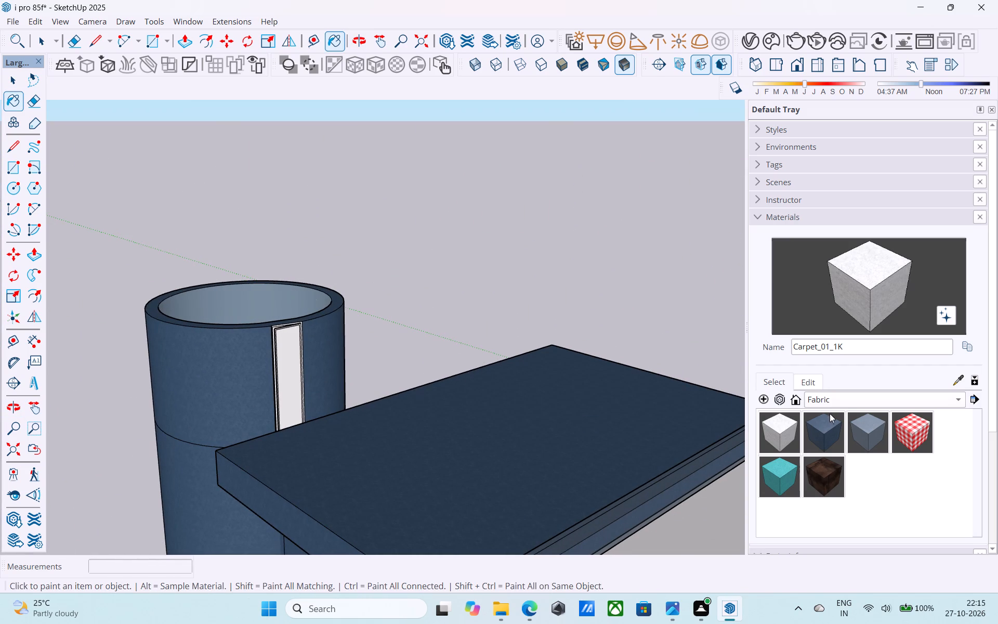
click(826, 421)
scroll(268, 360, up, 3)
click(293, 352)
scroll(288, 346, up, 11)
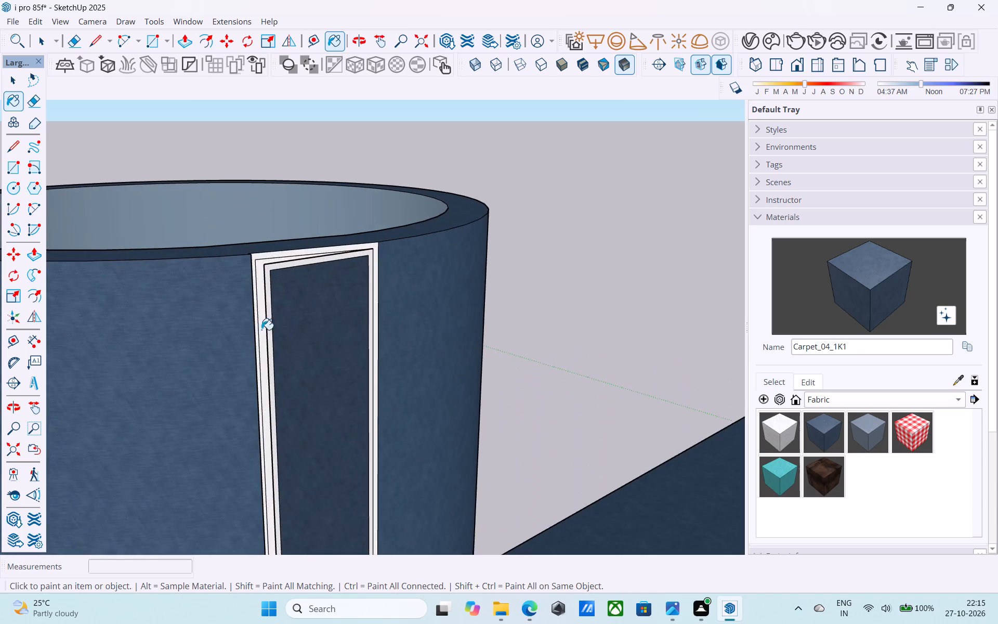
middle_drag(257, 329, 309, 356)
scroll(311, 352, up, 4)
click(322, 308)
click(339, 263)
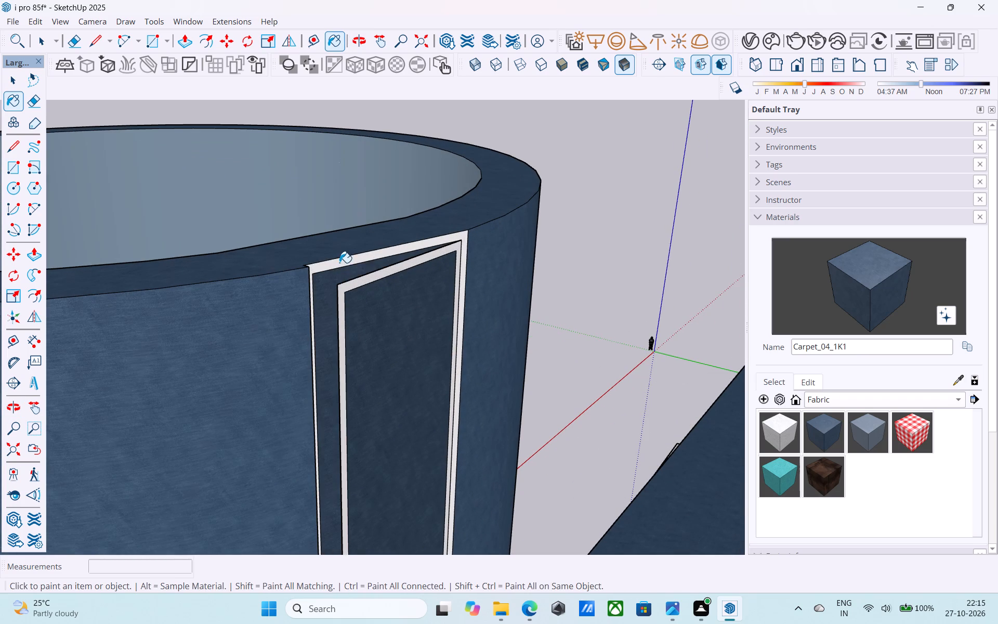
scroll(335, 277, down, 7)
scroll(336, 284, up, 2)
click(337, 284)
click(341, 281)
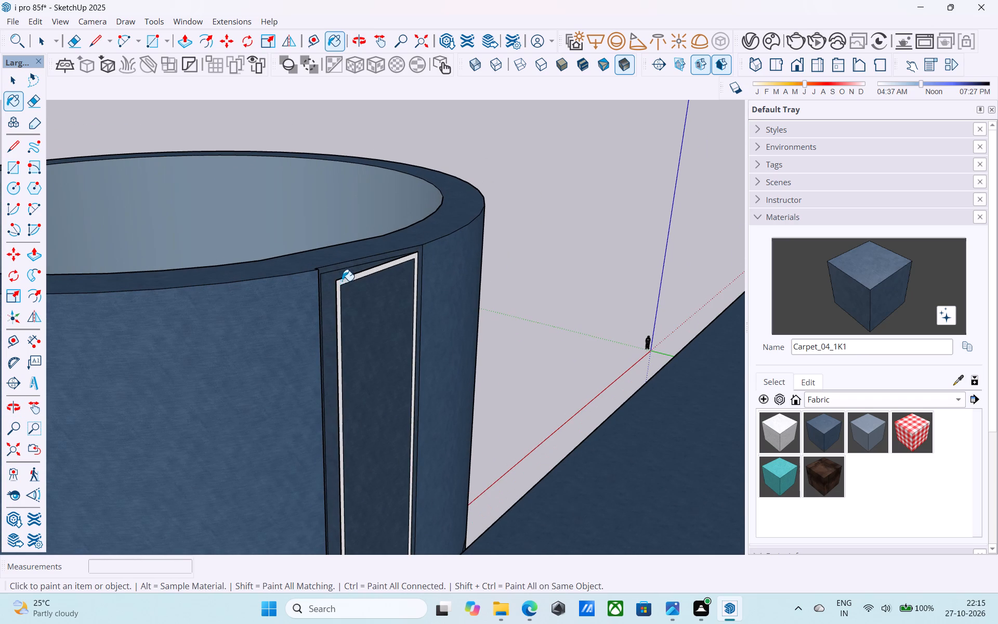
Save the model after reviewing the painted cylinder and front facade.
scroll(342, 281, down, 7)
scroll(270, 374, down, 9)
middle_drag(277, 365, 392, 309)
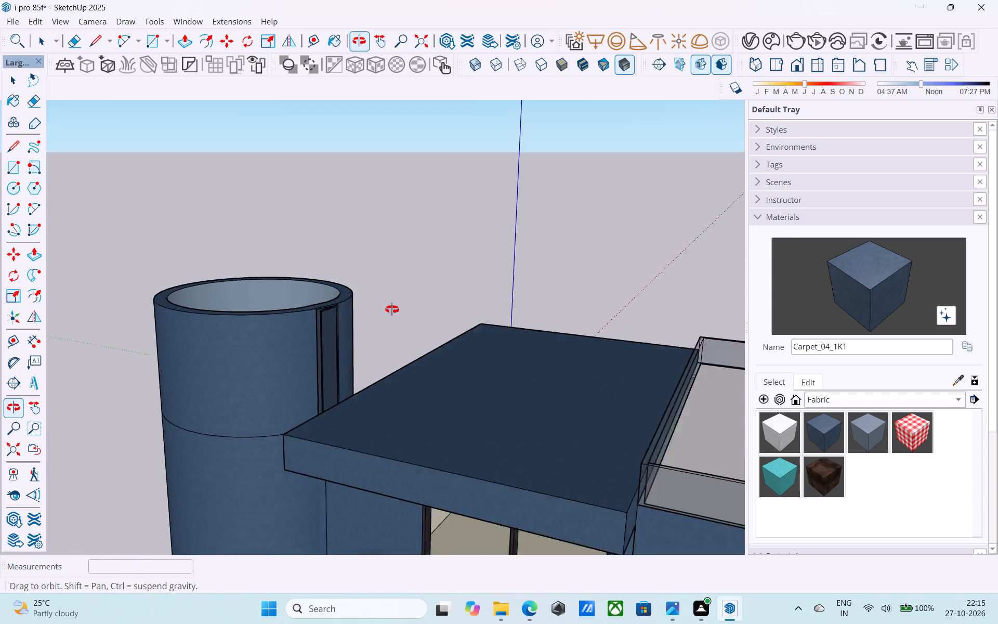
middle_drag(392, 309, 567, 254)
scroll(542, 261, down, 4)
middle_drag(537, 269, 507, 288)
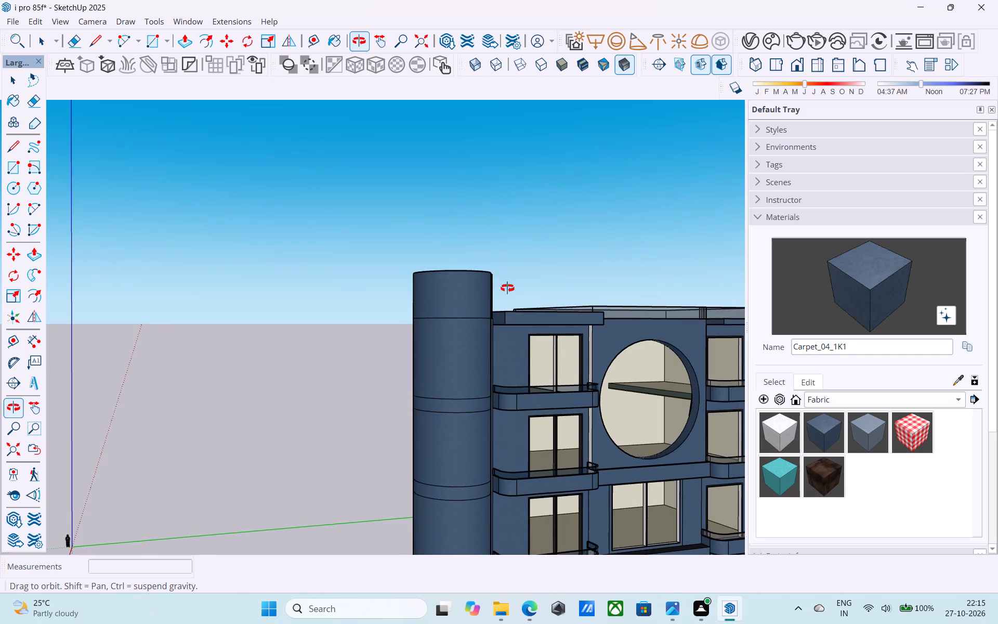
middle_drag(507, 288, 507, 289)
scroll(504, 289, up, 1)
scroll(365, 259, down, 8)
middle_drag(370, 269, 351, 294)
key(ctrl+s)
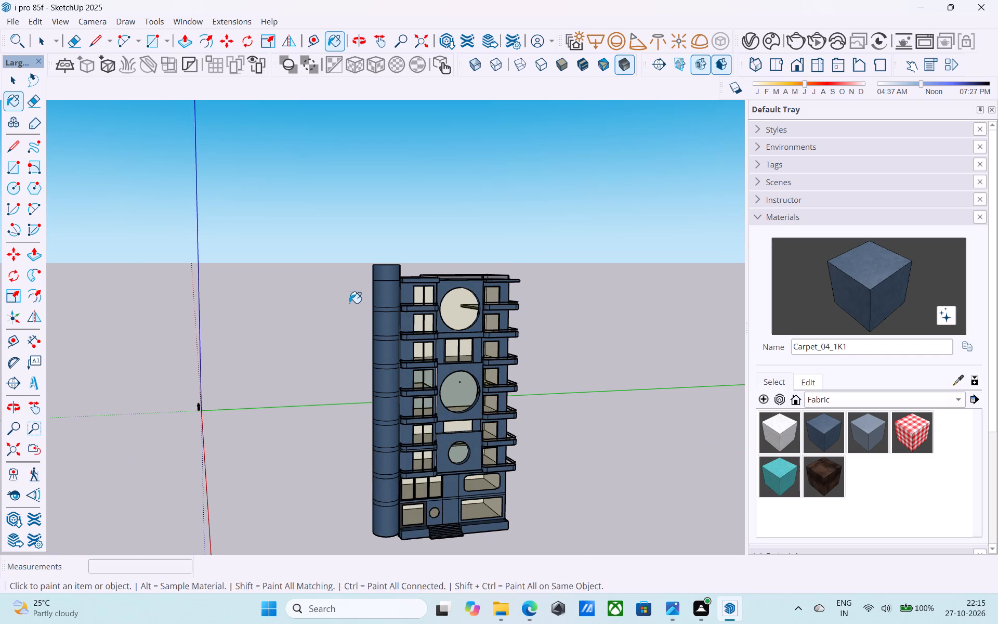
Close the open wall strip inside the room behind the middle round opening with a 1' vertical line at its near edge.
key(space)
shift+middle_drag(375, 353, 361, 298)
scroll(455, 345, up, 6)
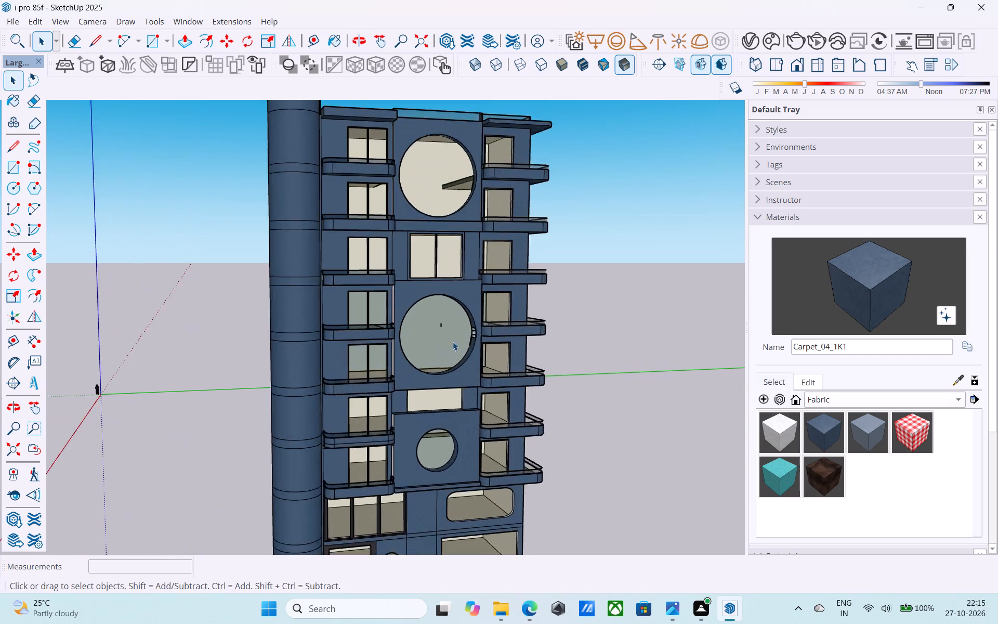
scroll(453, 342, up, 11)
middle_drag(470, 319, 405, 334)
scroll(540, 318, up, 2)
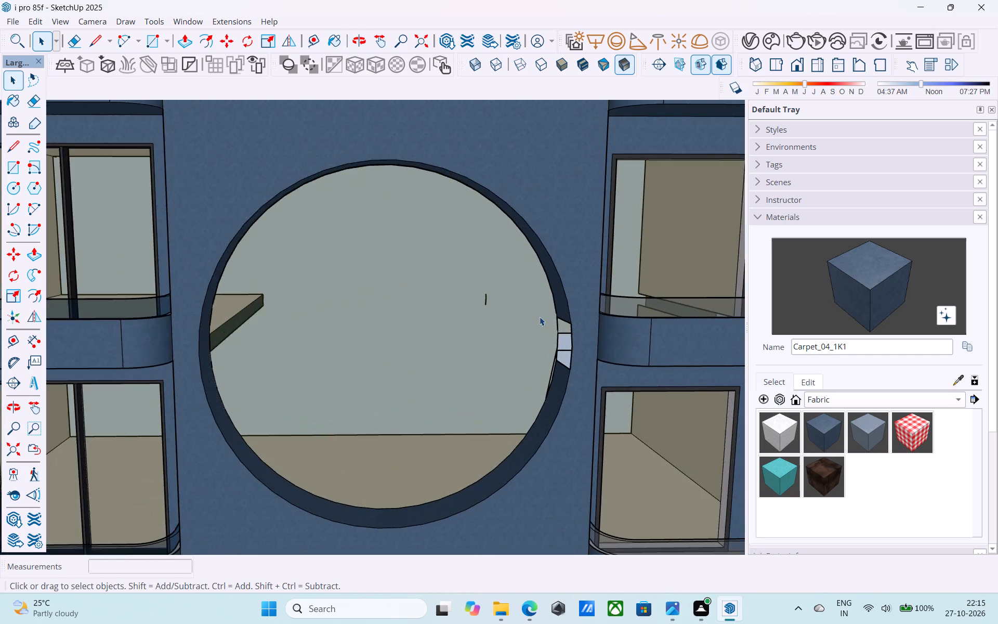
scroll(540, 317, up, 20)
middle_drag(388, 348, 596, 365)
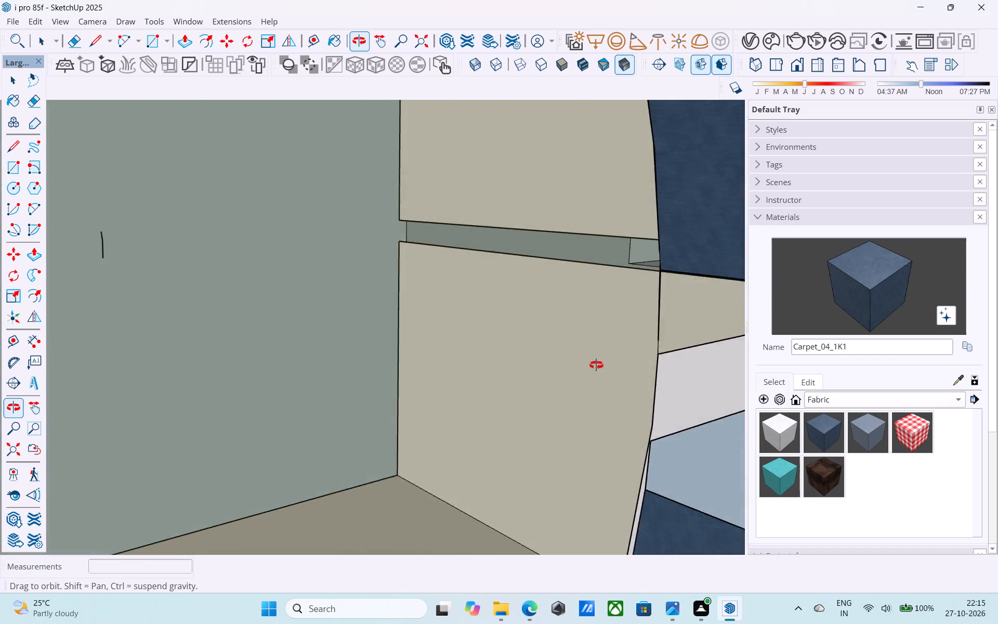
middle_drag(596, 365, 871, 346)
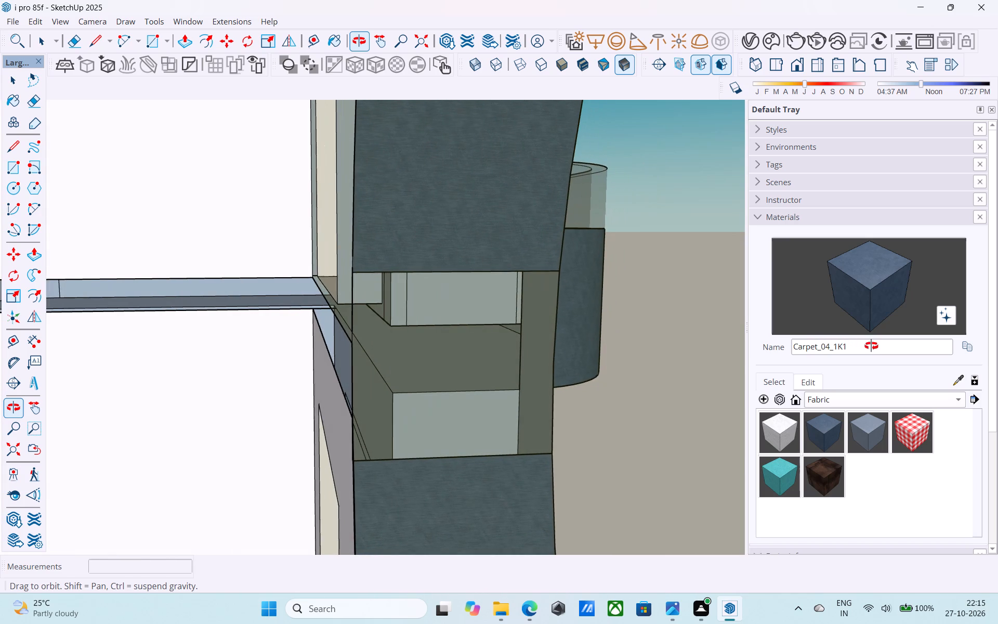
middle_drag(871, 346, 875, 345)
middle_drag(389, 371, 748, 339)
middle_drag(557, 336, 575, 334)
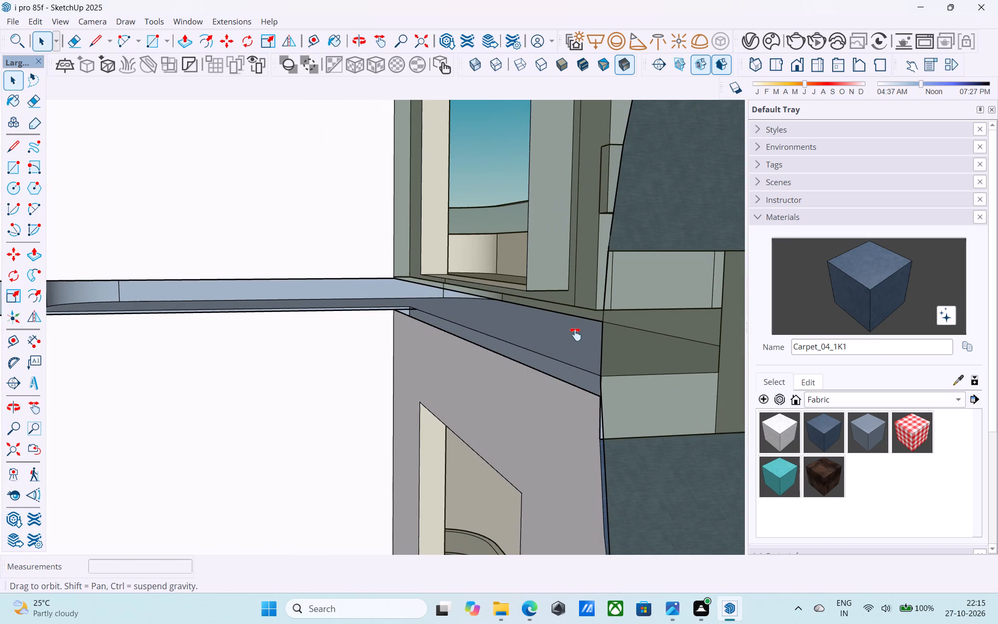
middle_drag(575, 334, 576, 334)
scroll(396, 322, up, 1)
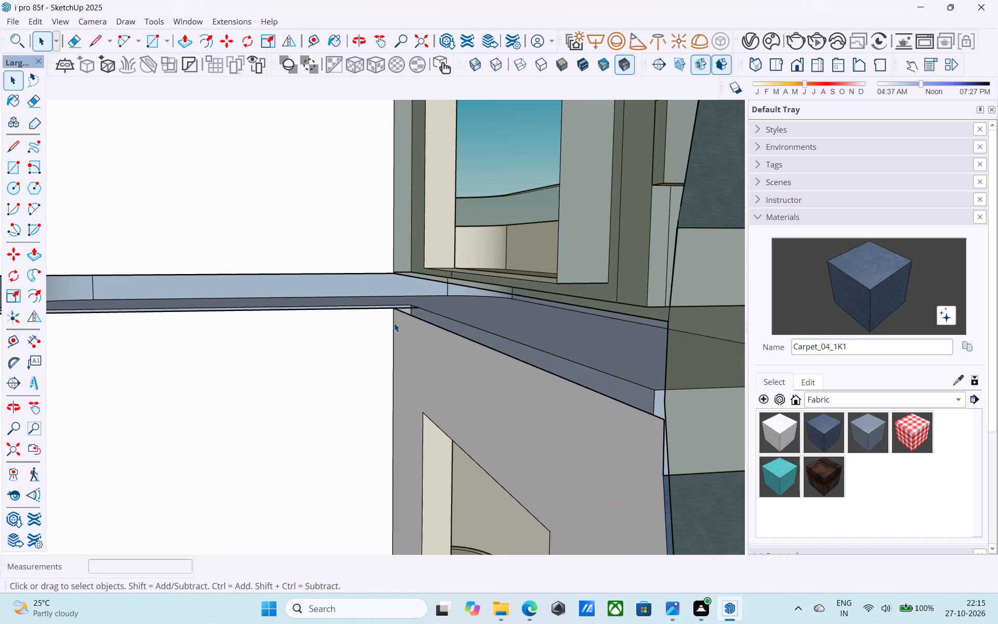
key(l)
click(393, 310)
click(393, 272)
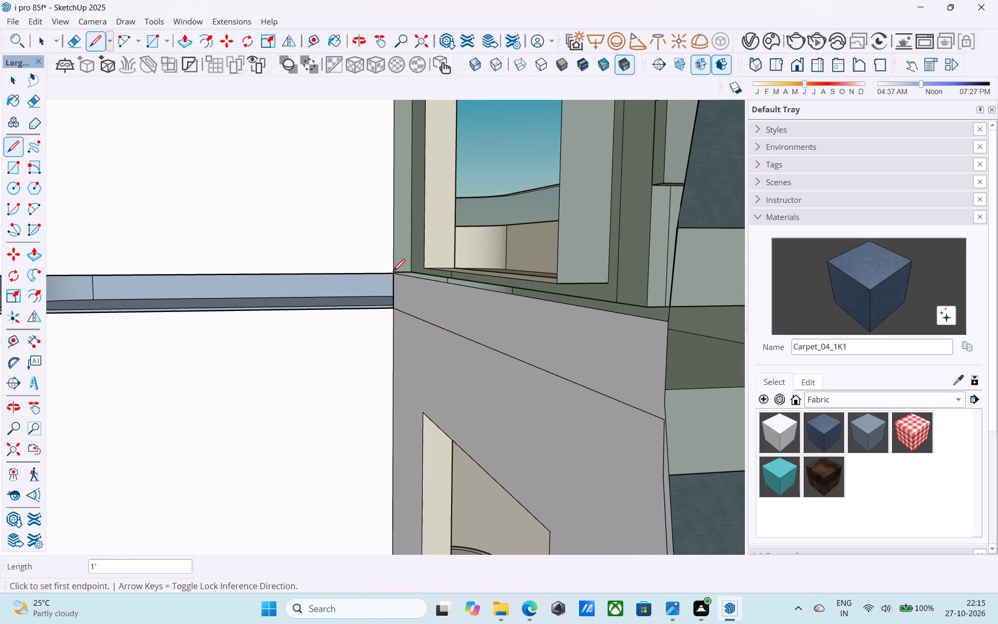
Draw a short vertical line across the far end of the same strip, where it meets the adjoining wall.
scroll(393, 273, down, 1)
shift+middle_drag(295, 309, 538, 302)
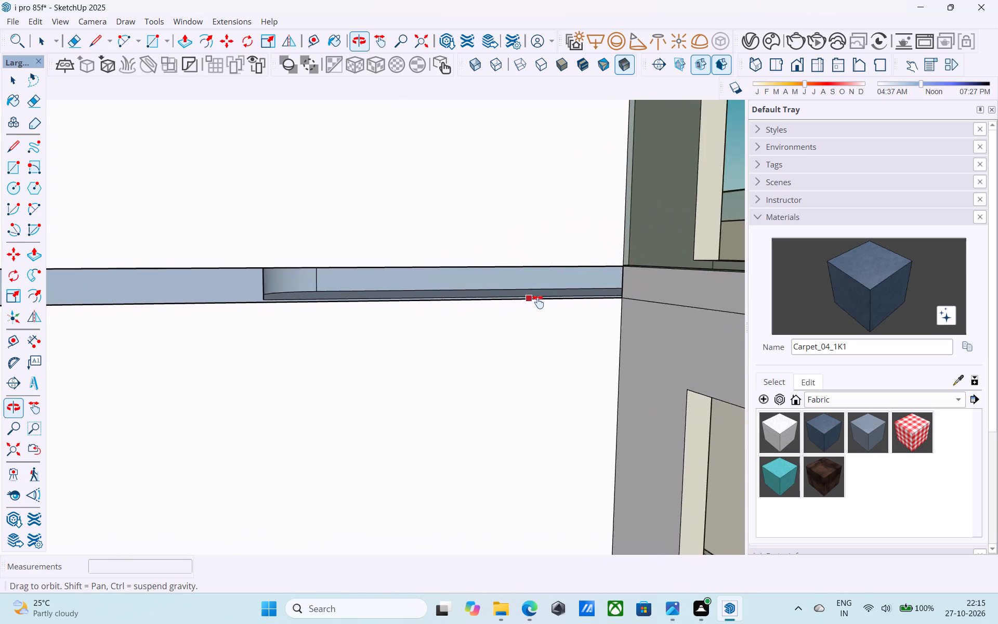
shift+middle_drag(538, 302, 629, 300)
middle_drag(164, 316, 374, 296)
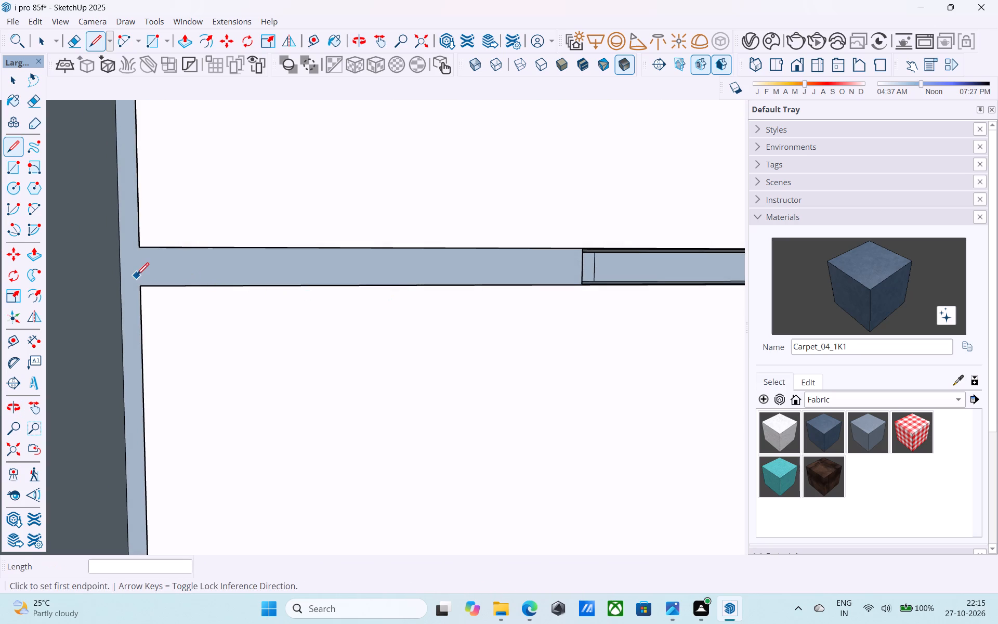
click(138, 285)
click(139, 248)
Draw a rectangle about 51' 7" by 24' 7" over the room's interior wall, from its lower corner to the opposite upper corner.
middle_drag(150, 256, 53, 281)
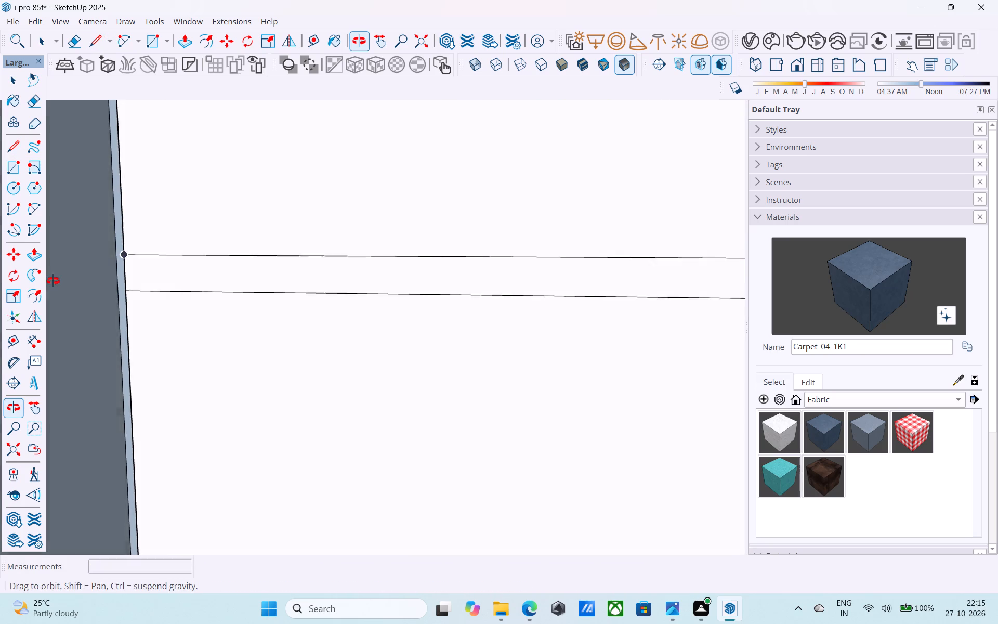
middle_drag(53, 281, 0, 298)
shift+middle_drag(78, 291, 70, 340)
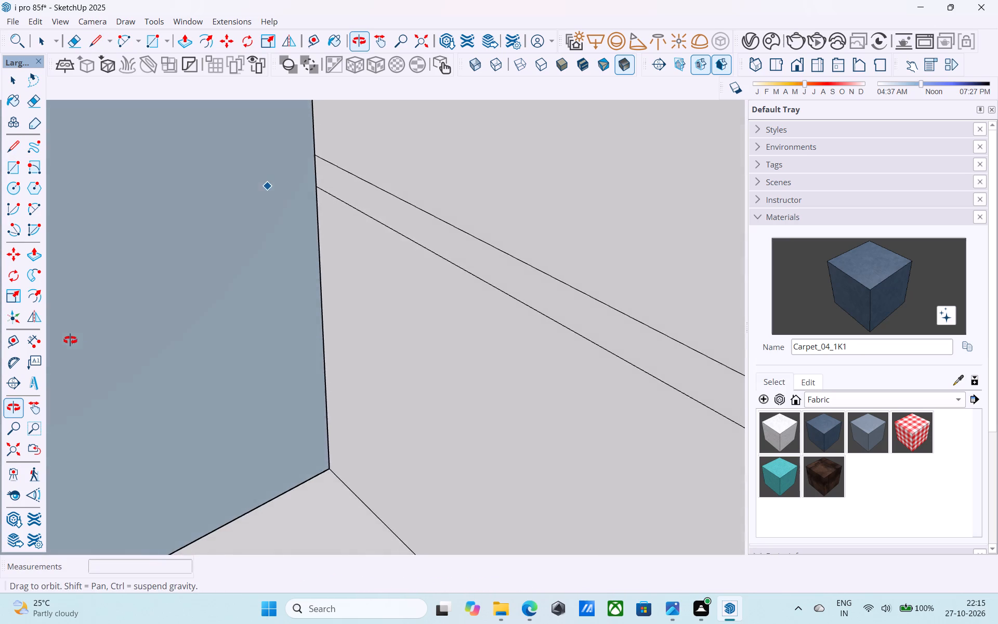
shift+middle_drag(70, 340, 197, 238)
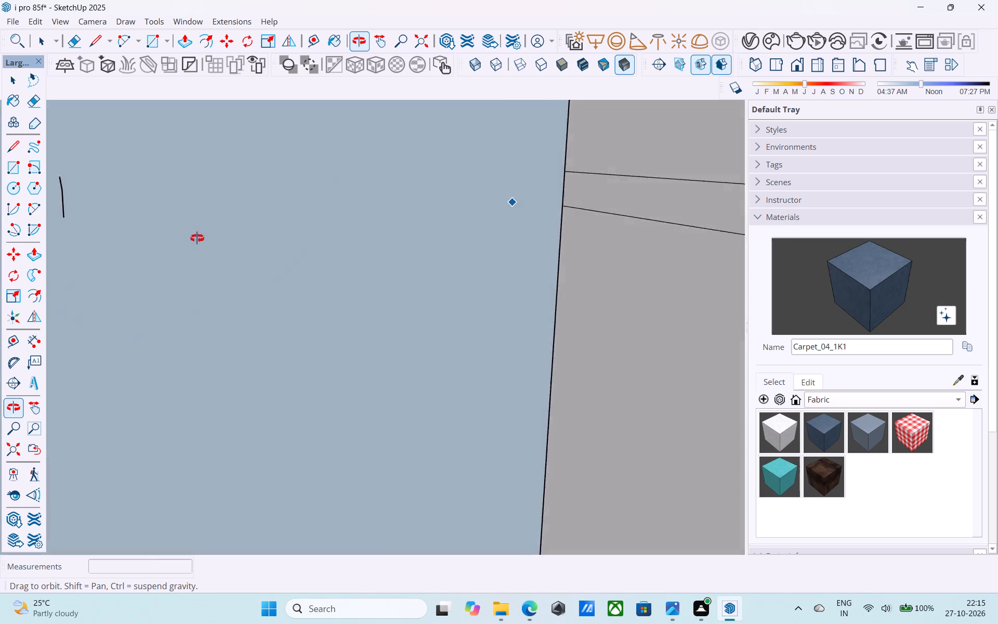
shift+middle_drag(197, 238, 232, 169)
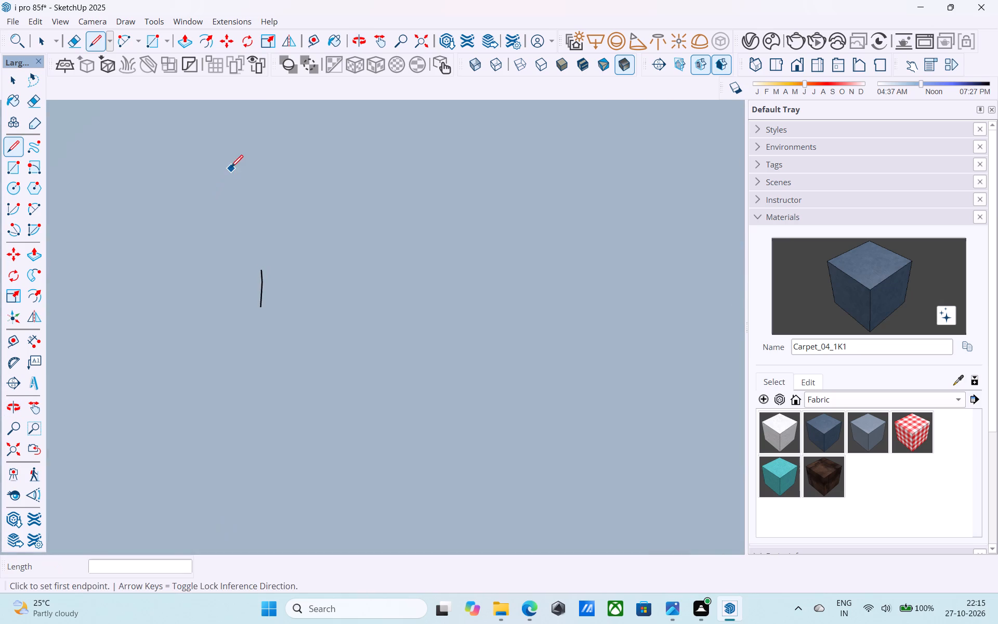
scroll(231, 168, down, 3)
shift+middle_drag(268, 248, 536, 284)
shift+middle_drag(307, 293, 892, 406)
shift+middle_drag(313, 340, 559, 346)
shift+middle_drag(348, 341, 479, 328)
shift+middle_drag(115, 340, 490, 329)
shift+middle_drag(194, 370, 554, 308)
shift+middle_drag(312, 321, 583, 292)
shift+middle_drag(336, 302, 539, 296)
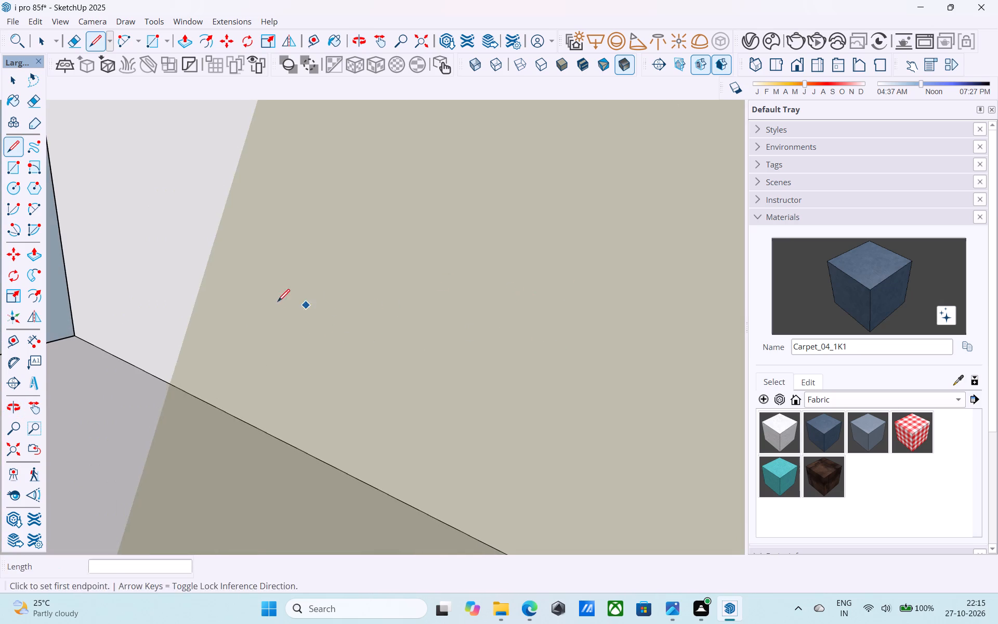
shift+middle_drag(291, 304, 591, 301)
shift+middle_drag(262, 311, 658, 300)
shift+middle_drag(400, 337, 429, 360)
key(r)
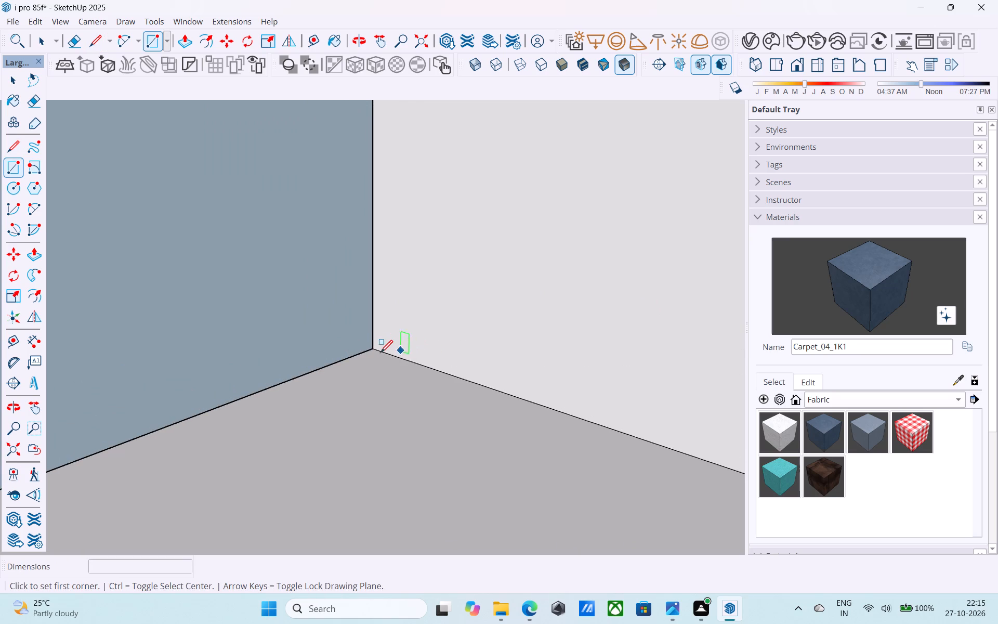
click(375, 354)
scroll(325, 275, down, 4)
middle_drag(325, 275, 143, 178)
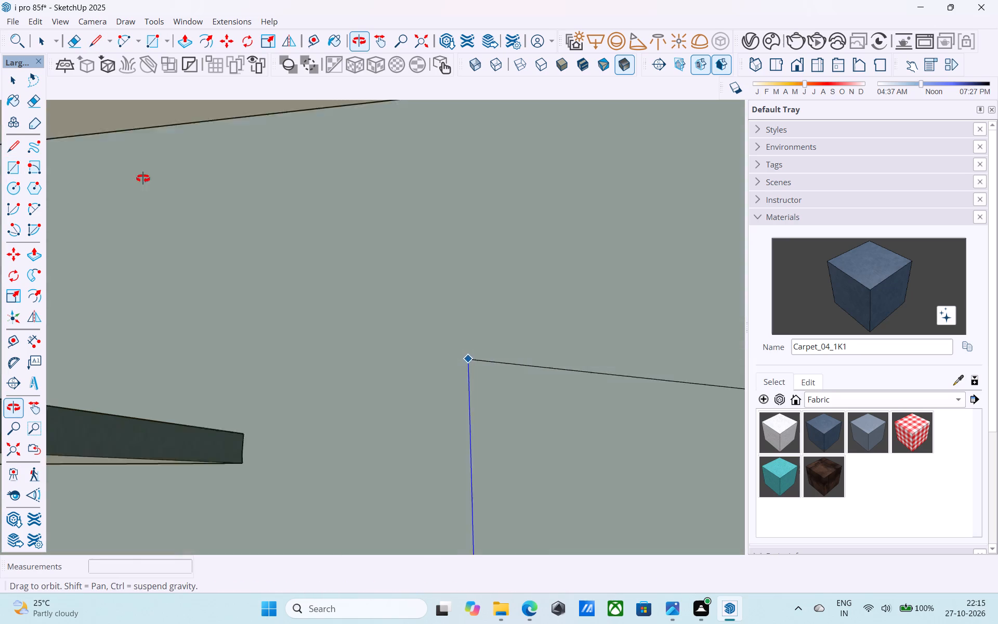
middle_drag(143, 178, 121, 168)
scroll(220, 262, up, 4)
middle_drag(207, 262, 91, 353)
shift+middle_drag(319, 284, 110, 366)
scroll(548, 244, up, 2)
middle_drag(601, 174, 527, 245)
scroll(548, 212, up, 3)
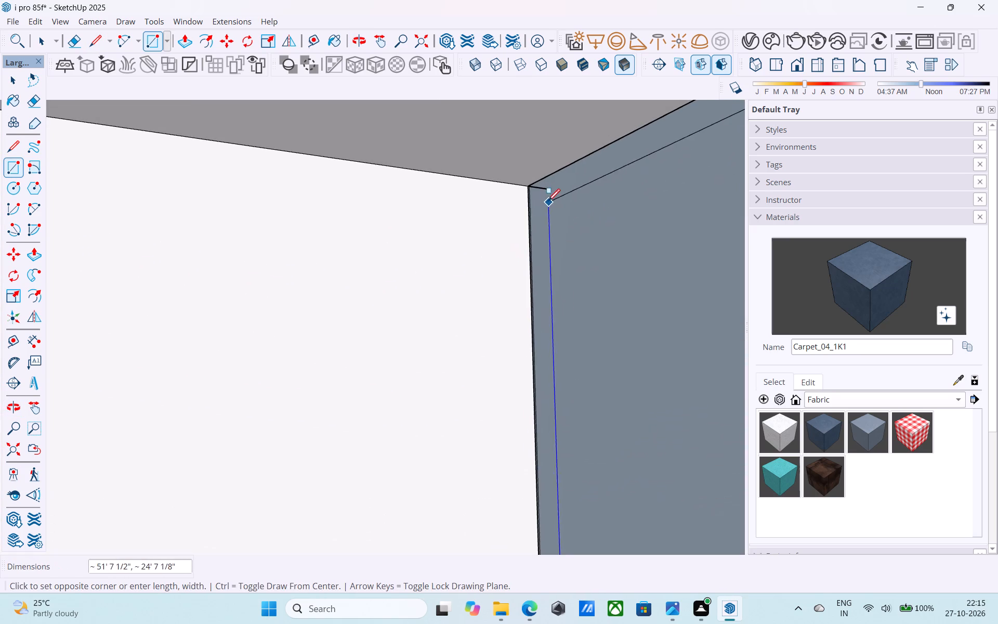
click(532, 189)
Save the model after reviewing the front facade and its round openings.
scroll(530, 189, down, 4)
scroll(511, 223, down, 18)
key(space)
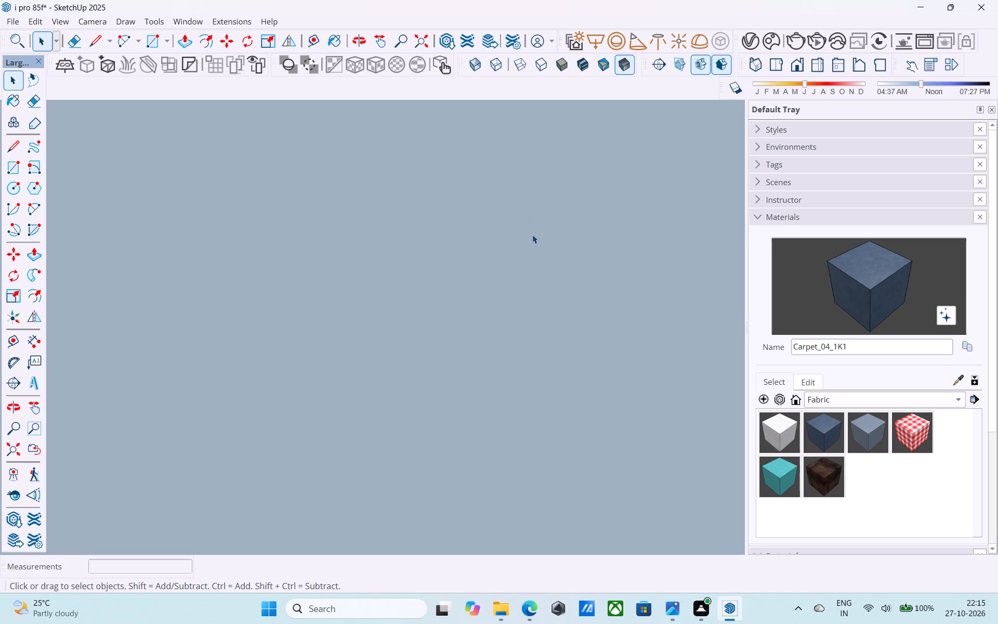
scroll(532, 235, down, 3)
click(807, 64)
scroll(754, 170, down, 2)
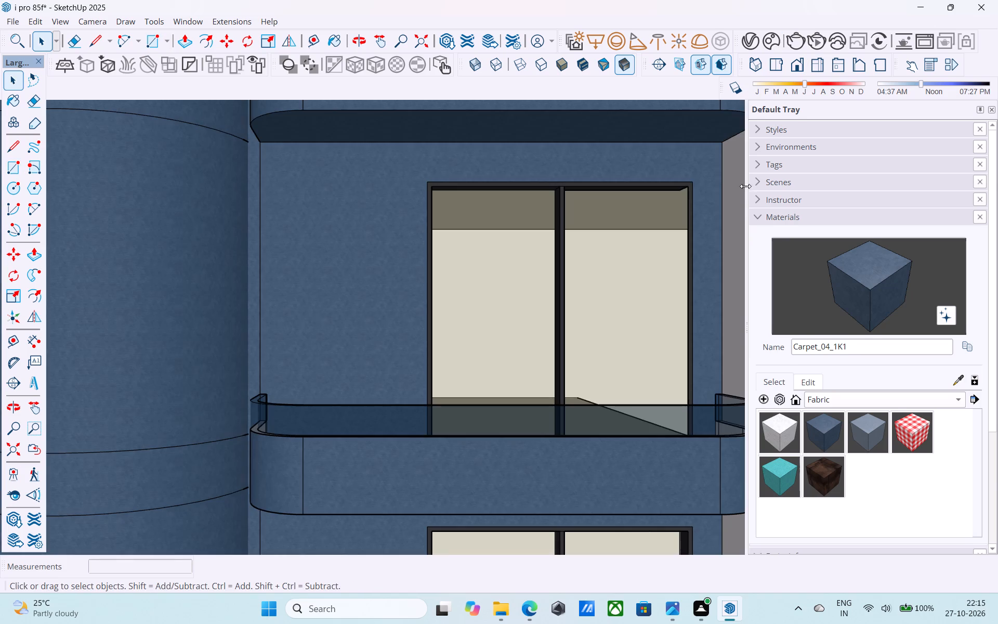
scroll(745, 186, down, 20)
scroll(745, 186, down, 5)
middle_drag(326, 324, 265, 387)
scroll(533, 302, up, 1)
middle_drag(533, 301, 516, 308)
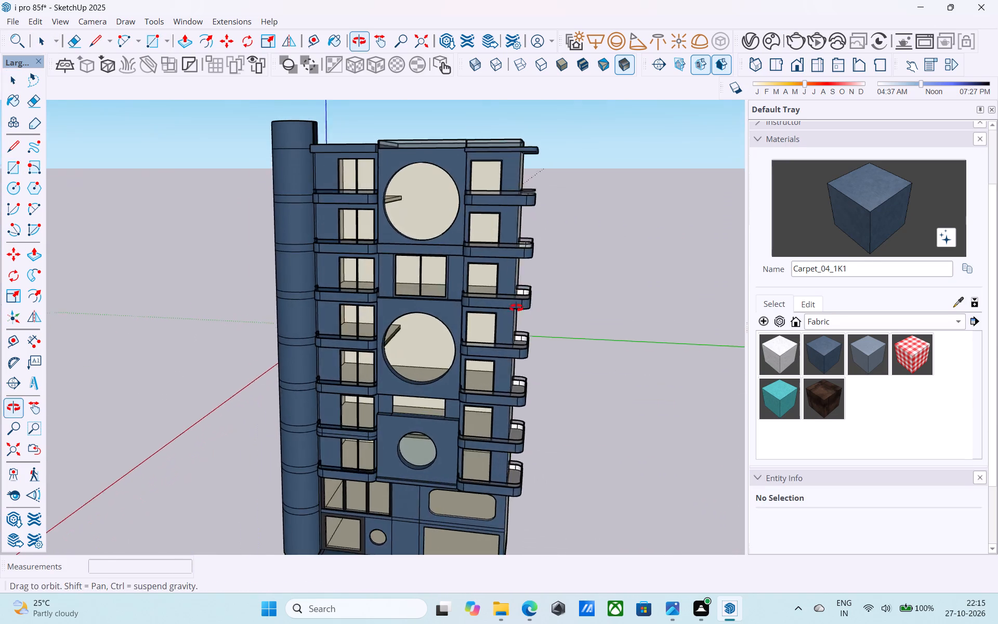
middle_drag(516, 308, 457, 349)
key(ctrl+s)
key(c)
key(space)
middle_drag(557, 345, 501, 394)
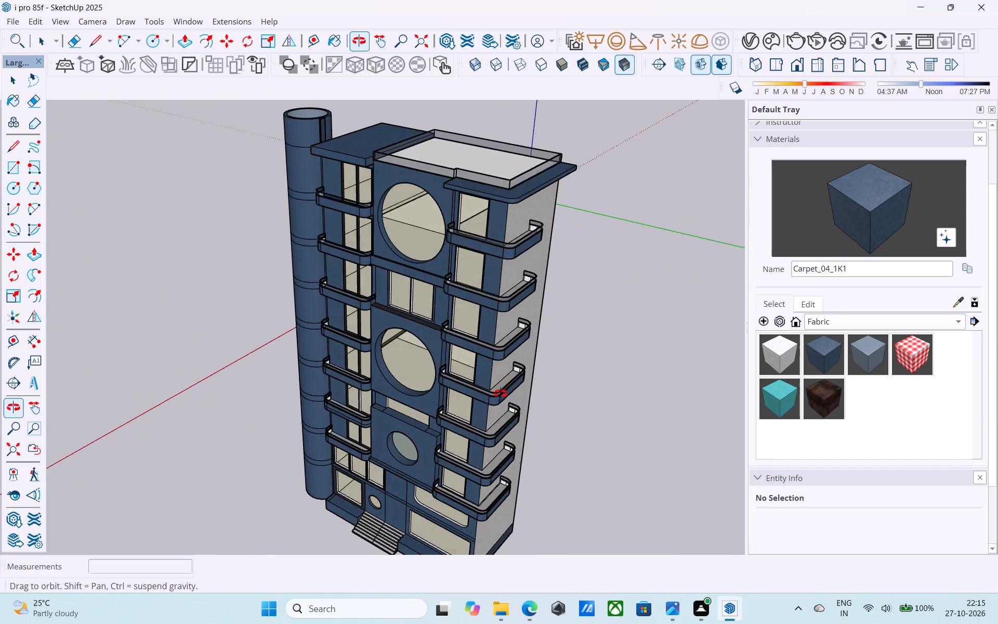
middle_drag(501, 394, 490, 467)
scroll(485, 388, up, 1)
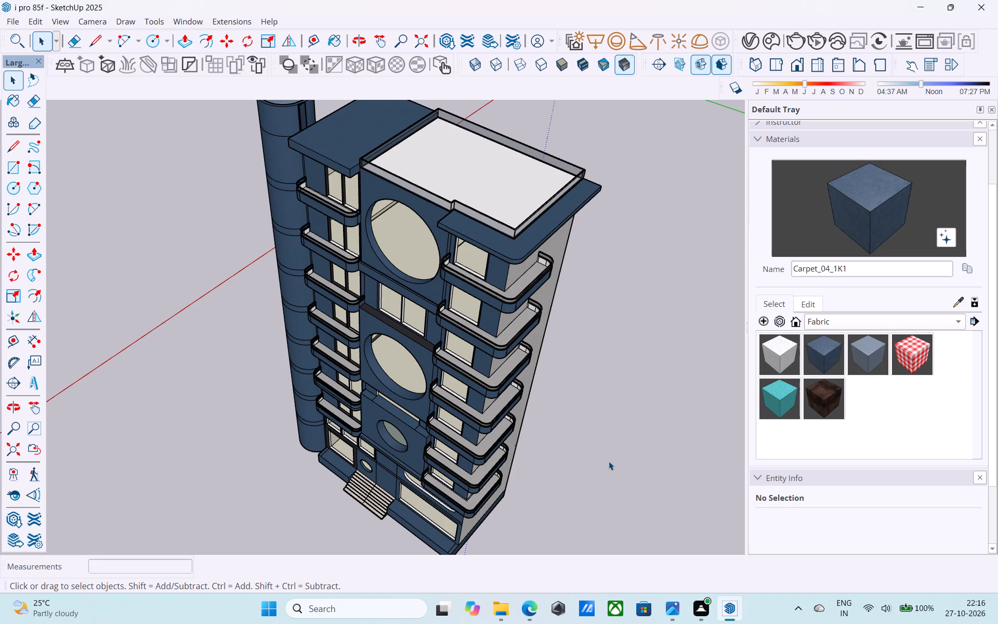
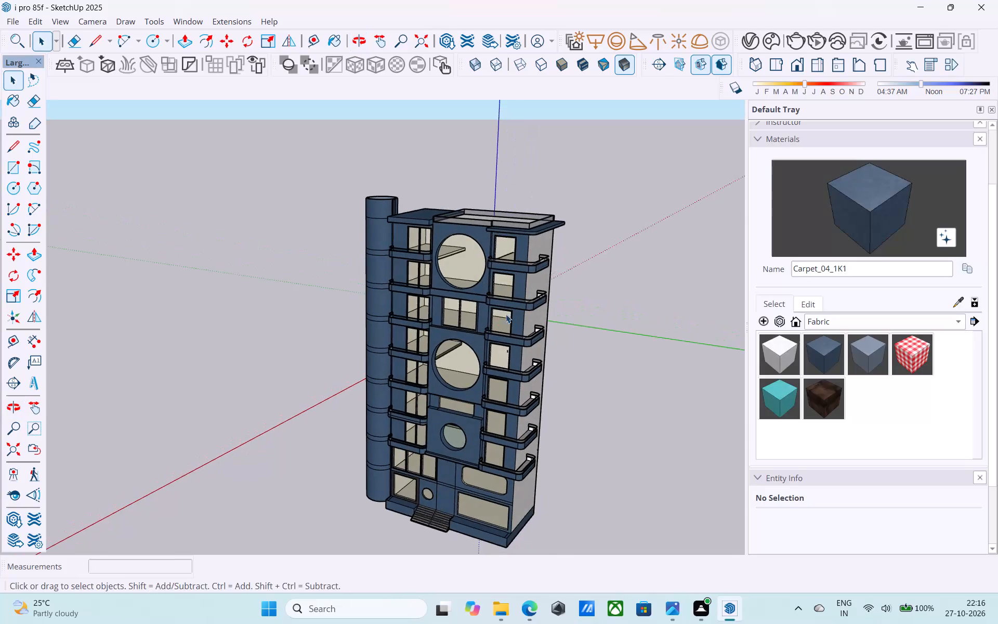
Push/pull the end face of the base block beside the cylindrical tower outward by about 5 5/16", and again by about 11/16".
shift+middle_drag(509, 308, 675, 239)
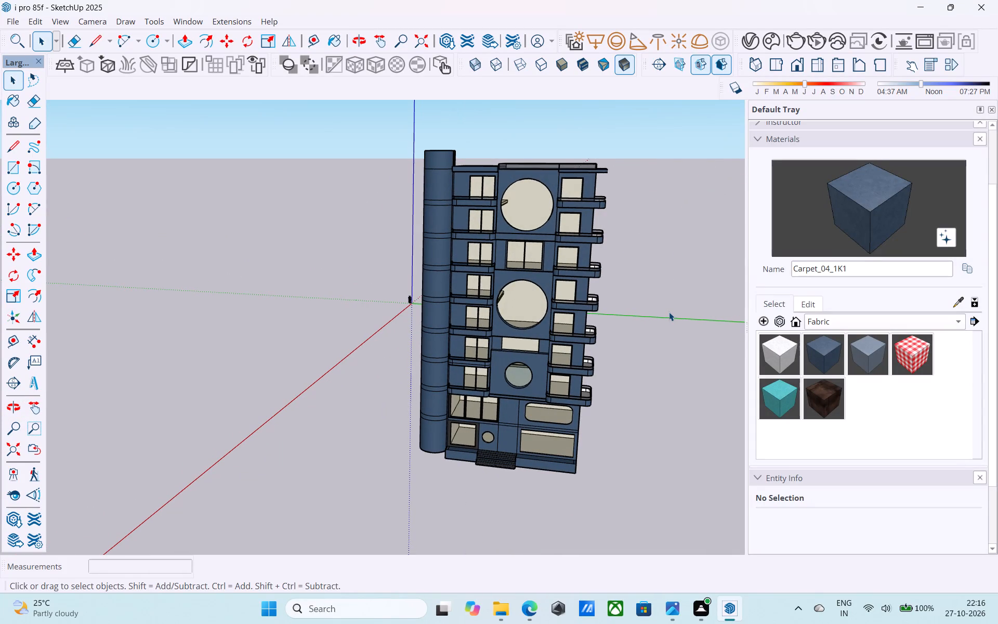
middle_drag(543, 379, 651, 417)
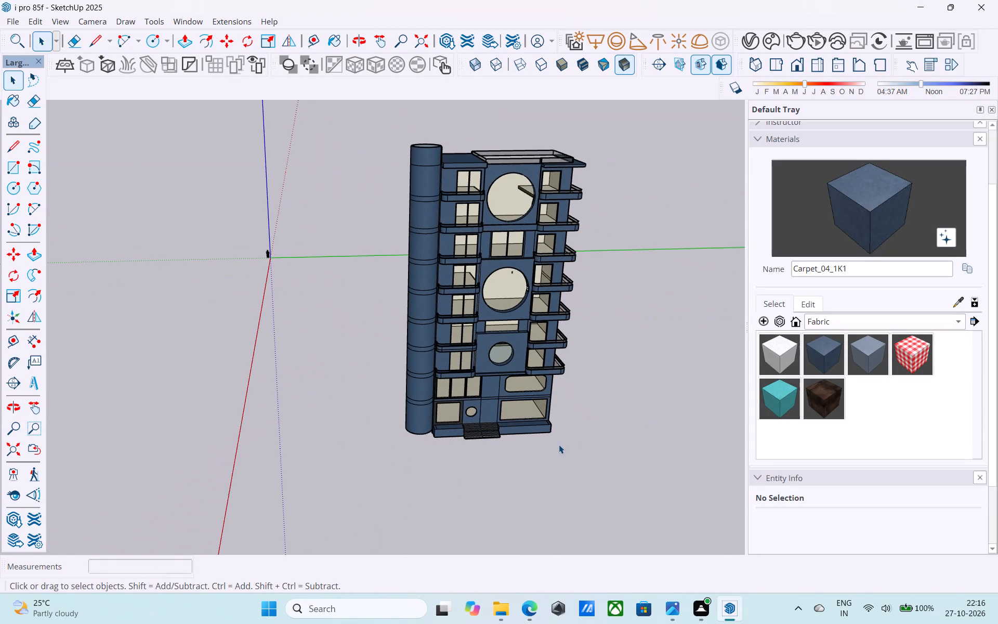
middle_drag(473, 476, 500, 463)
scroll(488, 474, up, 14)
middle_drag(327, 396, 436, 392)
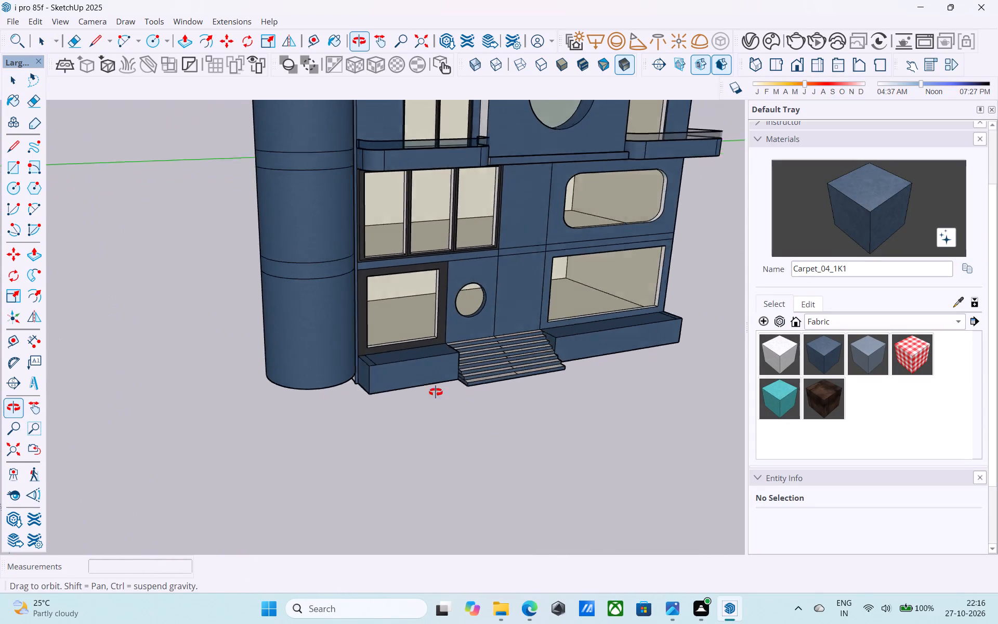
middle_drag(436, 392, 598, 414)
scroll(403, 385, up, 8)
click(377, 373)
scroll(385, 365, up, 4)
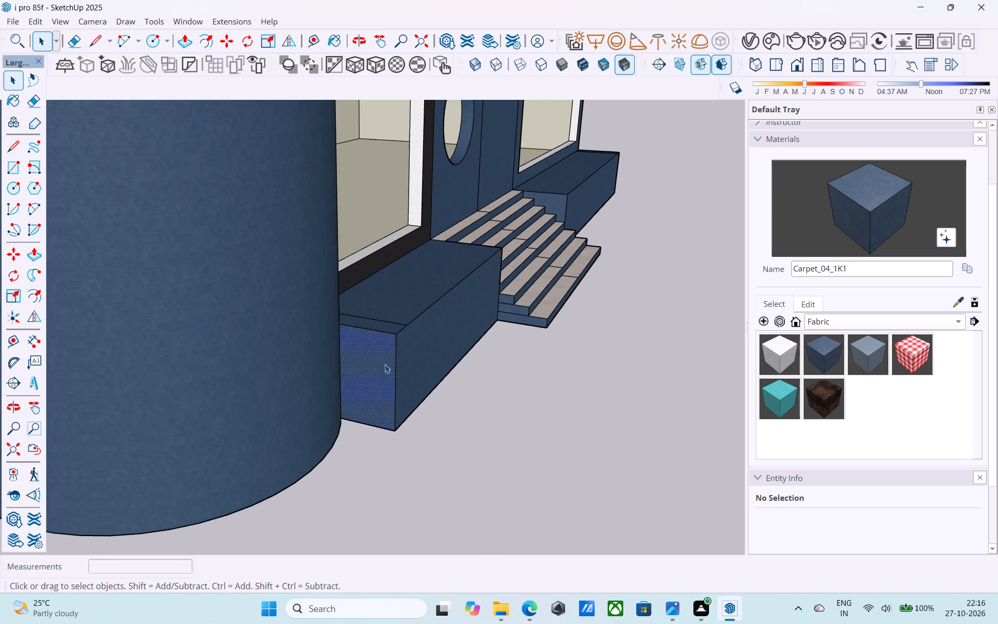
middle_drag(349, 376, 240, 408)
middle_drag(265, 401, 272, 400)
key(p)
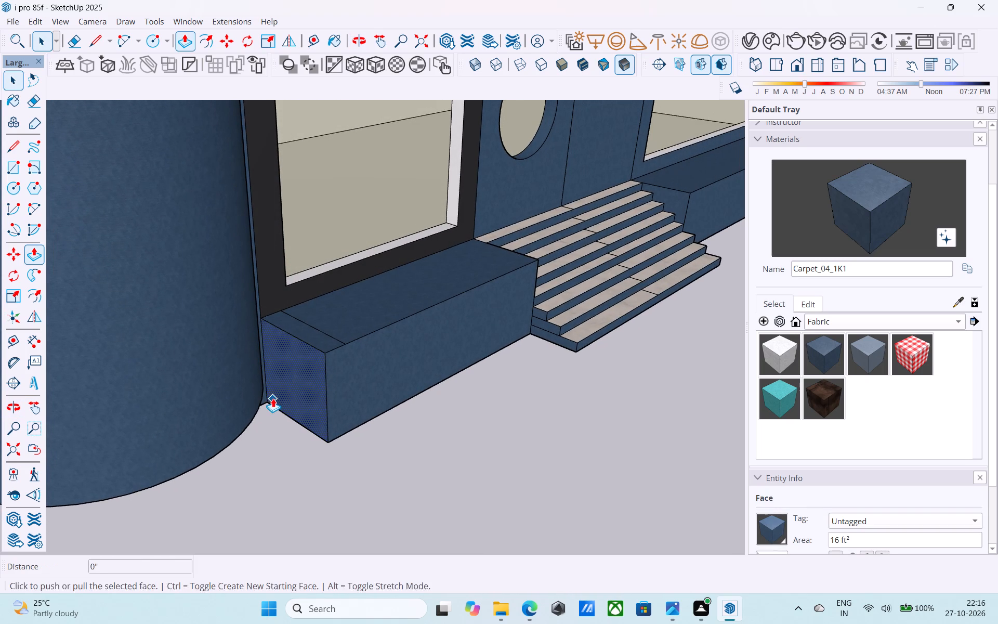
click(273, 398)
click(176, 449)
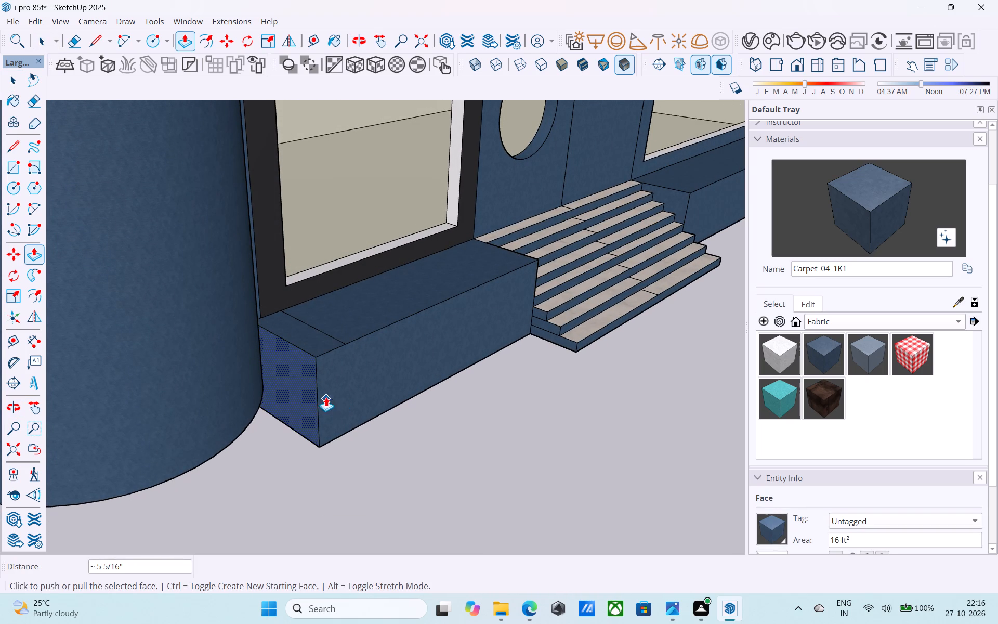
key(space)
click(309, 395)
key(p)
click(309, 395)
click(223, 440)
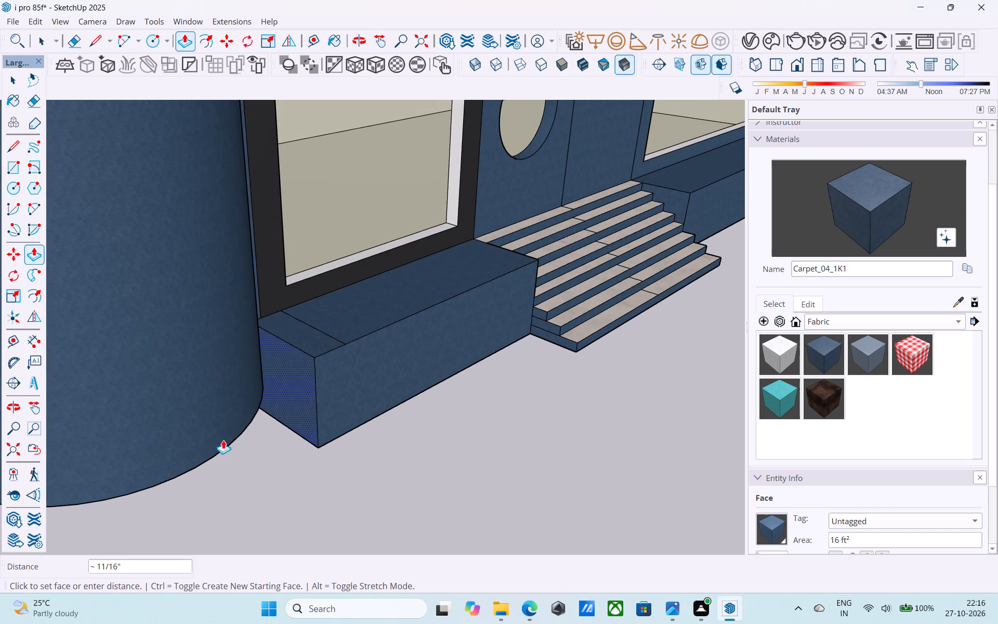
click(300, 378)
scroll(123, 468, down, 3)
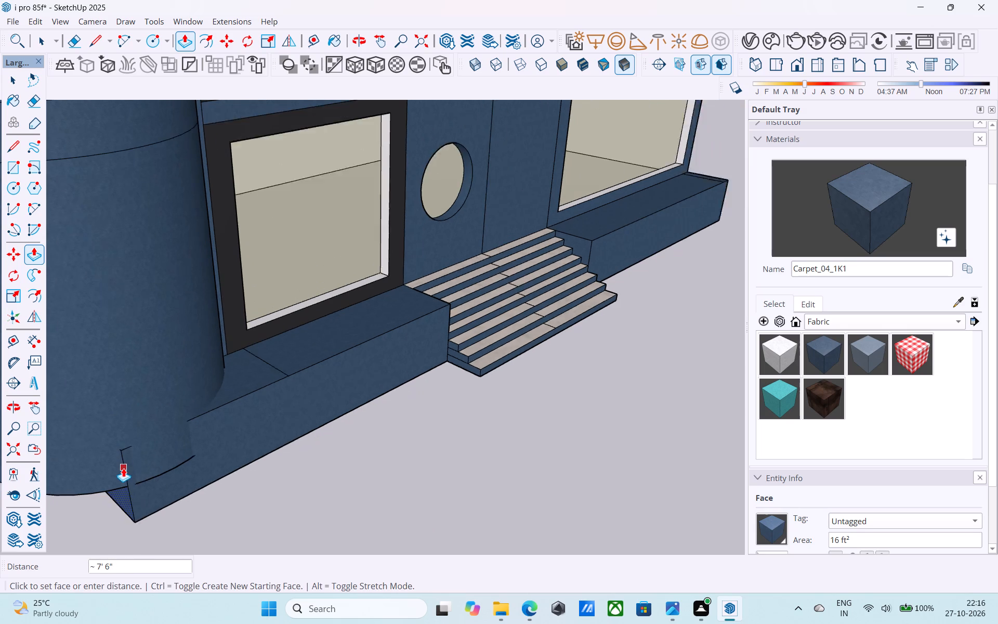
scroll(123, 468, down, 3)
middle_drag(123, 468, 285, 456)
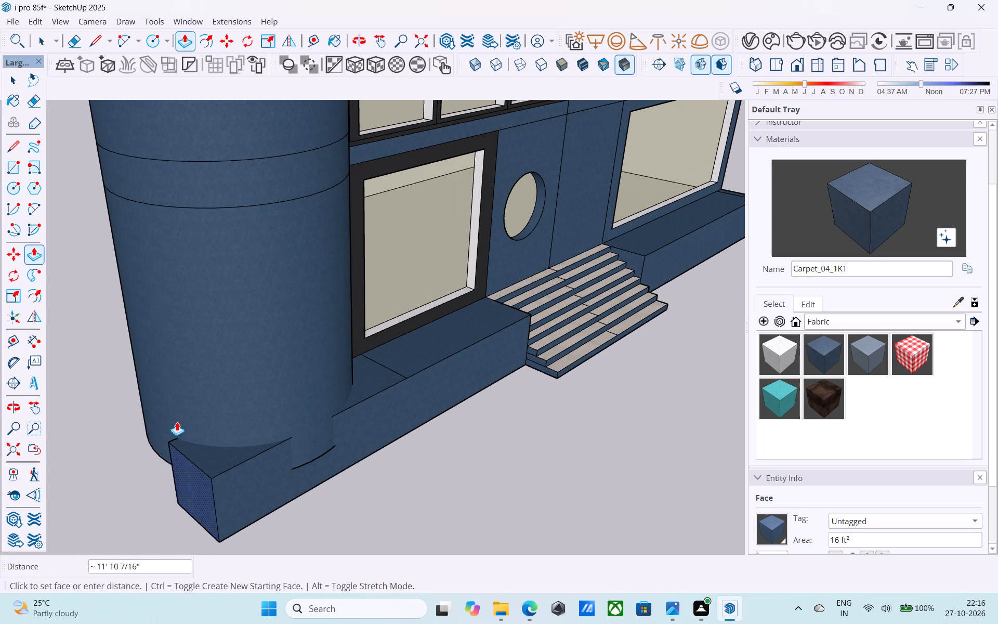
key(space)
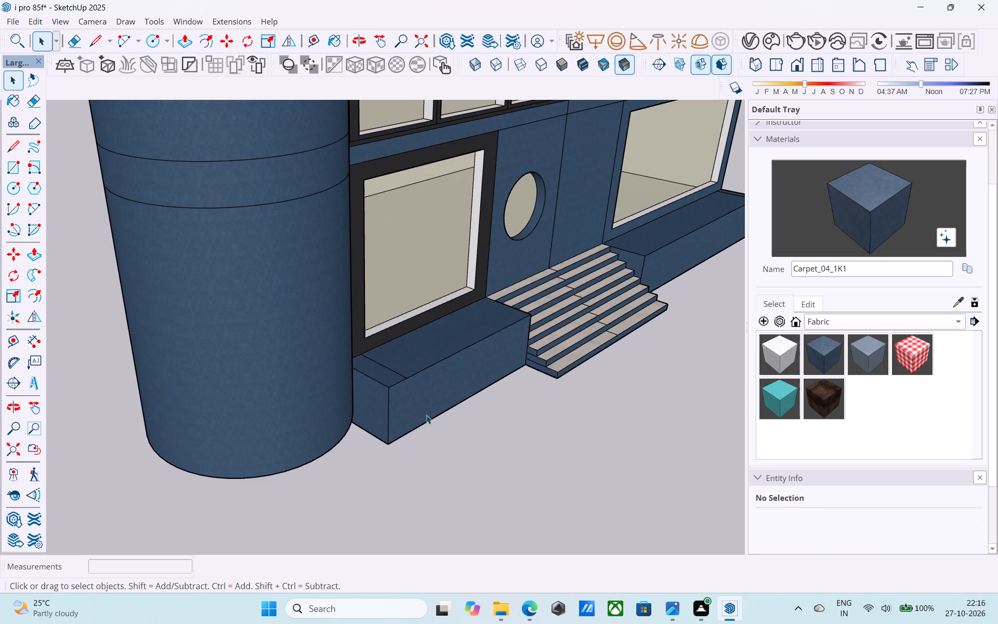
Pull the front face of the tower-side base block outward, entering a distance of 4'.
click(432, 408)
key(p)
click(434, 405)
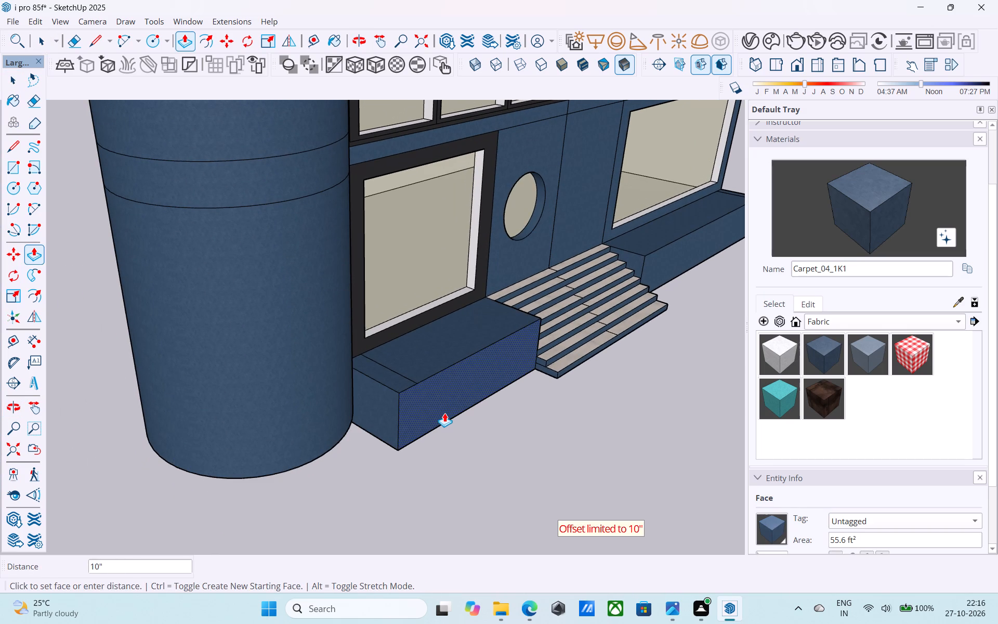
key(4)
key(apostrophe)
key(Return)
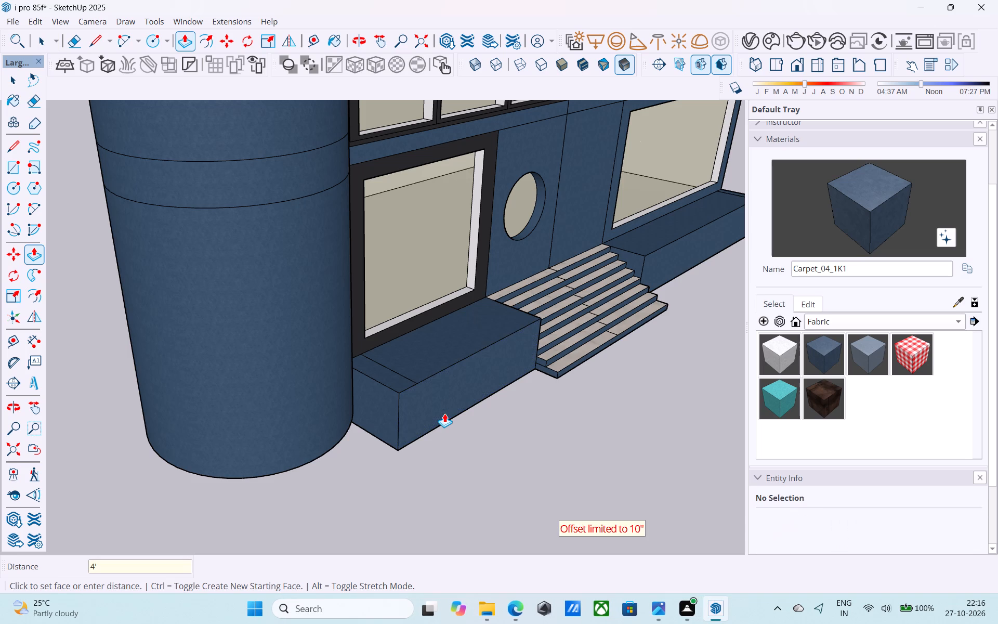
key(space)
Pull the same front face out in two more extrusions, the first 10", until it is flush with the lowest stair step.
click(444, 394)
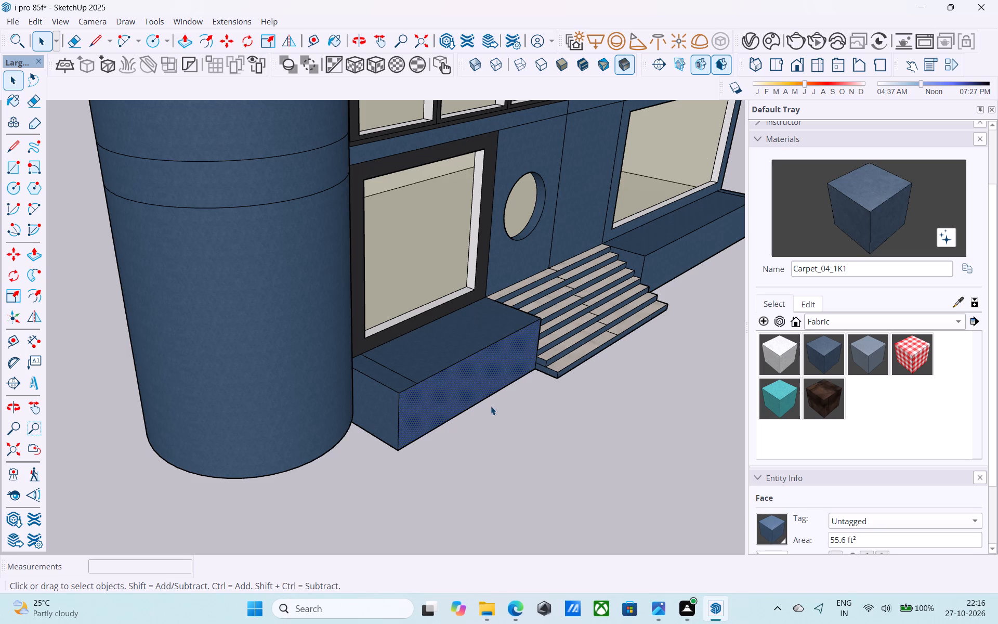
key(p)
click(487, 403)
click(561, 423)
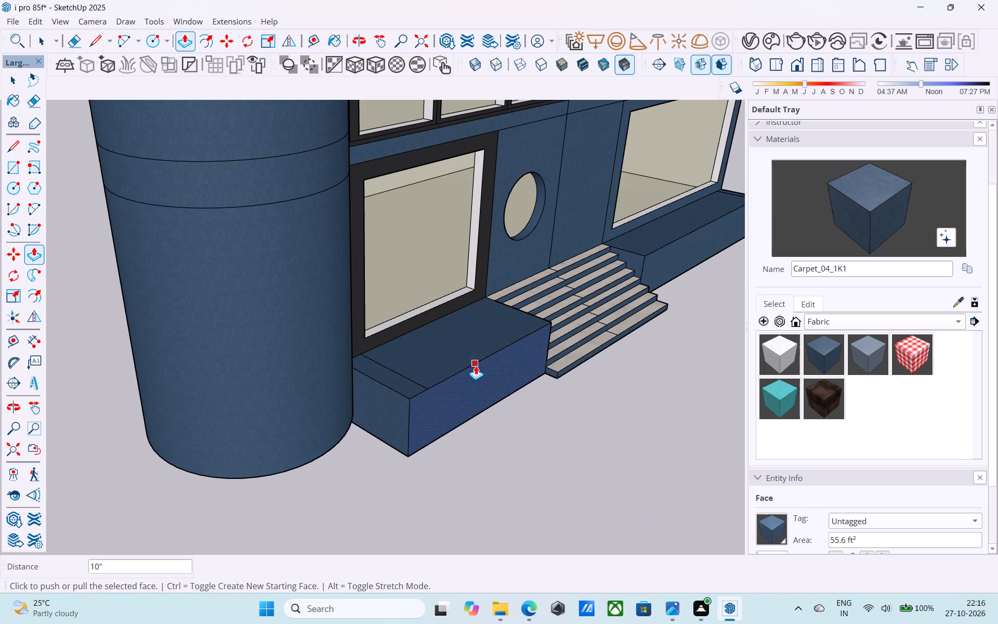
click(490, 385)
click(530, 410)
key(space)
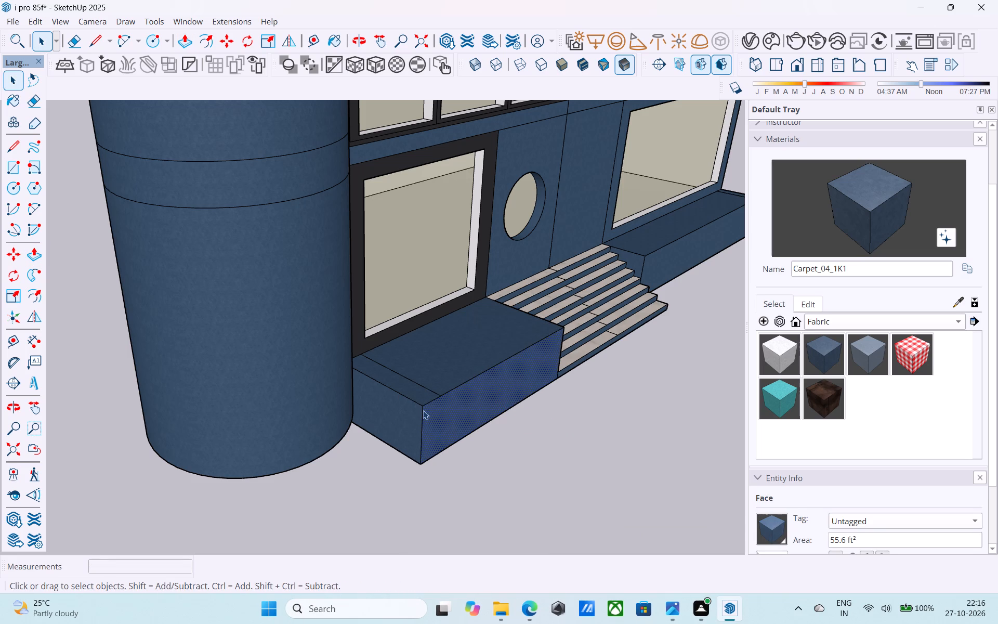
Erase the leftover seam edge across the top of the tower-side base block.
key(e)
drag(424, 386, 432, 380)
key(space)
Extend the end face of the tower-side base block 11' 5 1/2" so it runs past the cylindrical tower's front.
click(414, 415)
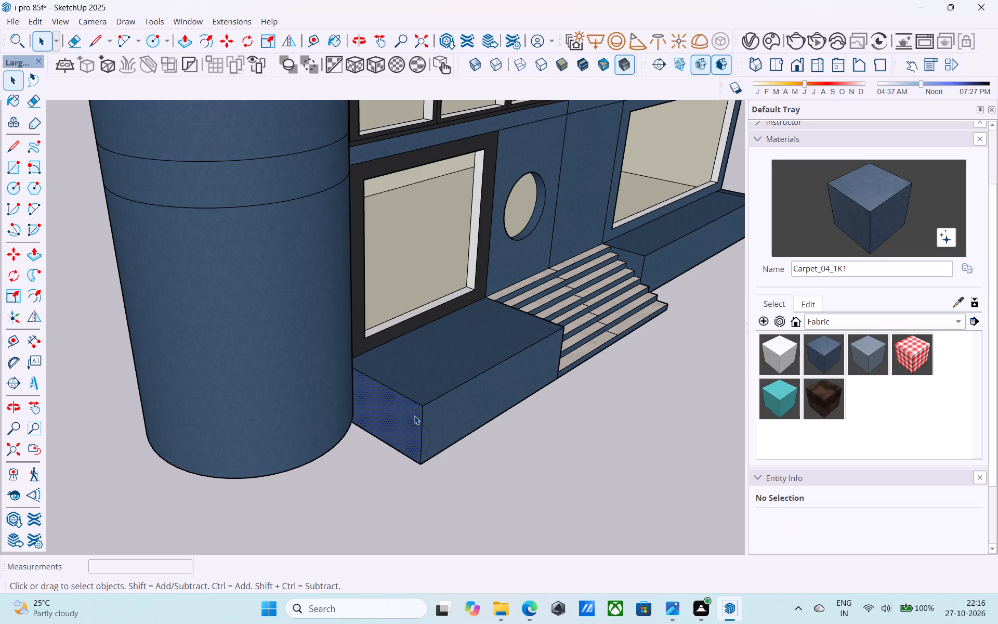
key(p)
click(414, 415)
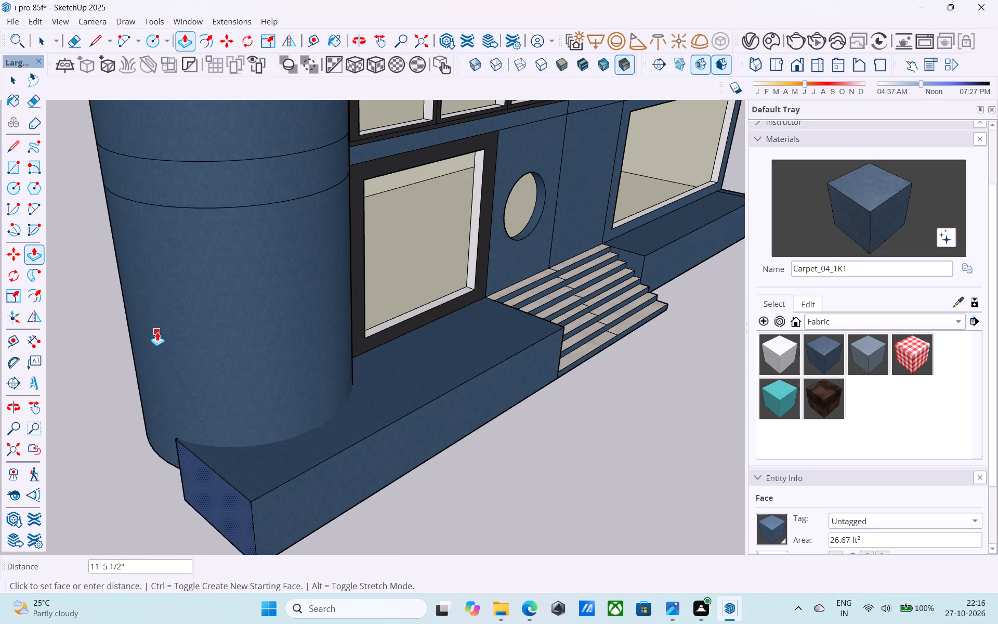
click(156, 330)
Pull out the front face of the base block under the large ground-floor window in successive extrusions, first 10" and last 1', flush with the stairs.
scroll(248, 352, down, 4)
shift+middle_drag(380, 390, 104, 414)
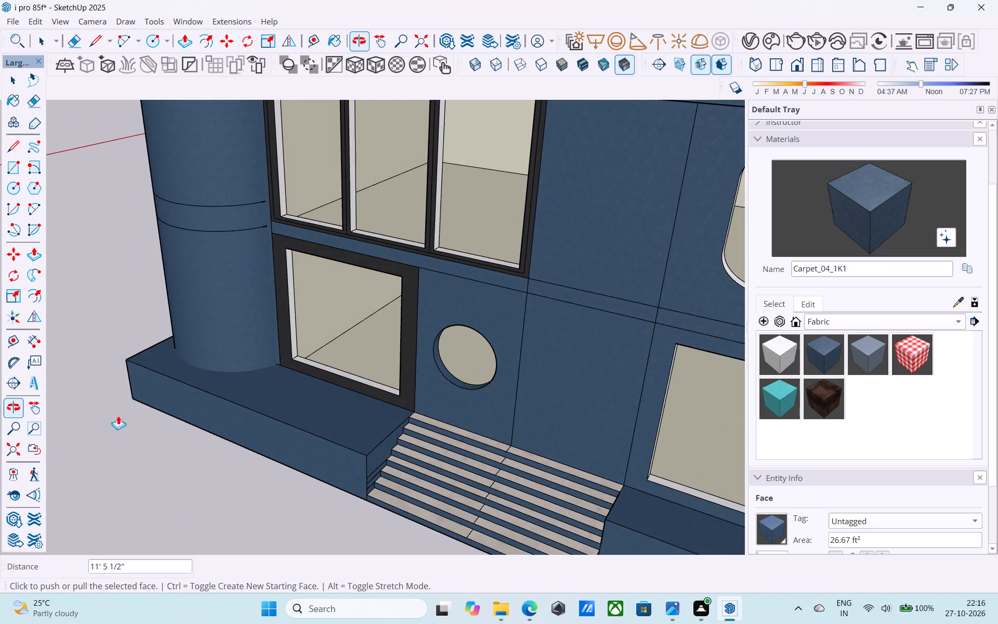
shift+middle_drag(325, 463, 56, 306)
middle_drag(380, 451, 334, 331)
scroll(397, 358, down, 4)
key(space)
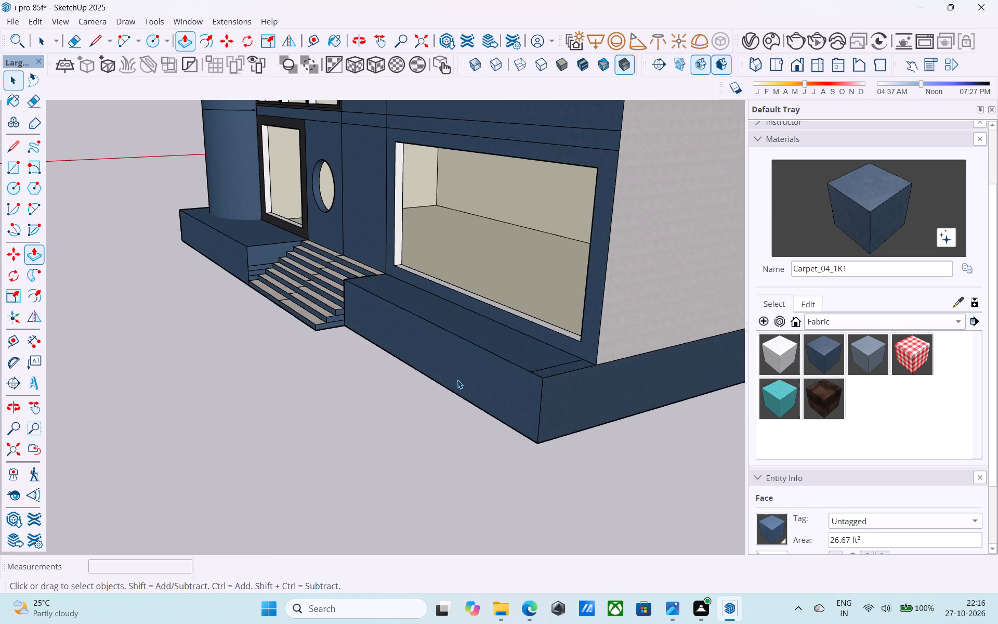
click(457, 380)
scroll(457, 380, up, 4)
key(p)
click(457, 381)
click(351, 443)
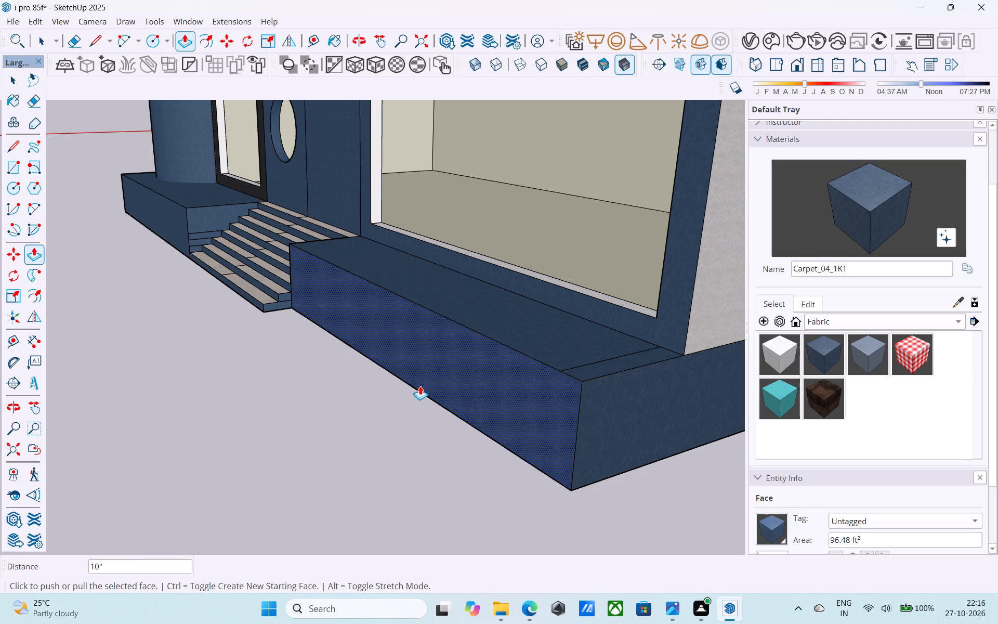
click(421, 385)
click(327, 451)
click(430, 393)
drag(355, 454, 347, 462)
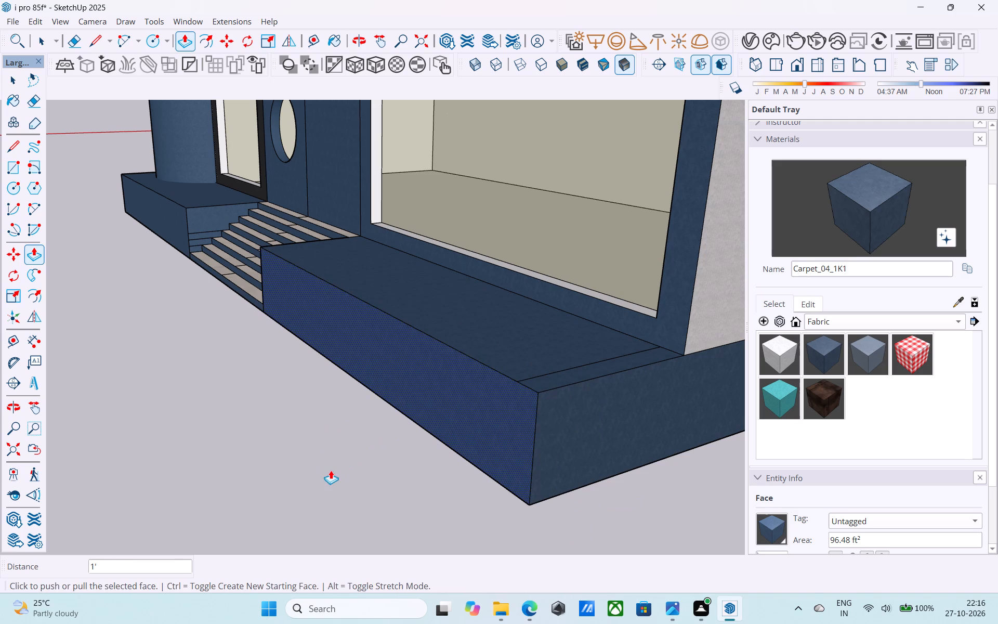
key(space)
Erase the leftover seam edge on top of the window-side base block near the building's outer corner.
scroll(351, 456, down, 6)
middle_drag(352, 456, 353, 503)
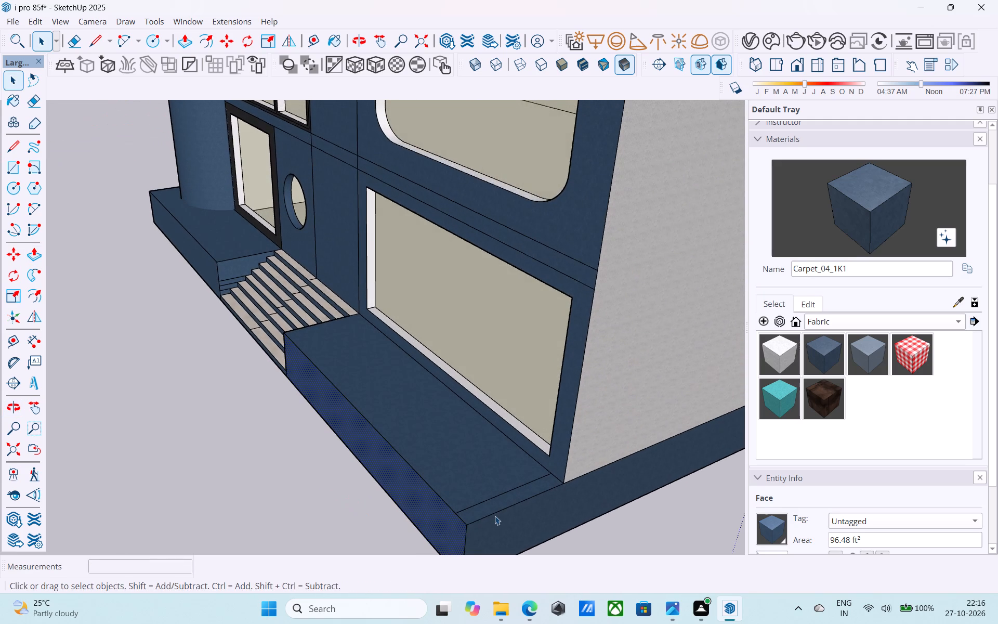
scroll(495, 516, up, 4)
key(e)
drag(490, 493, 484, 485)
Erase the extra horizontal lines on the tower-side base block's side face beside the lowest stair steps.
scroll(481, 478, down, 5)
middle_drag(445, 491, 448, 491)
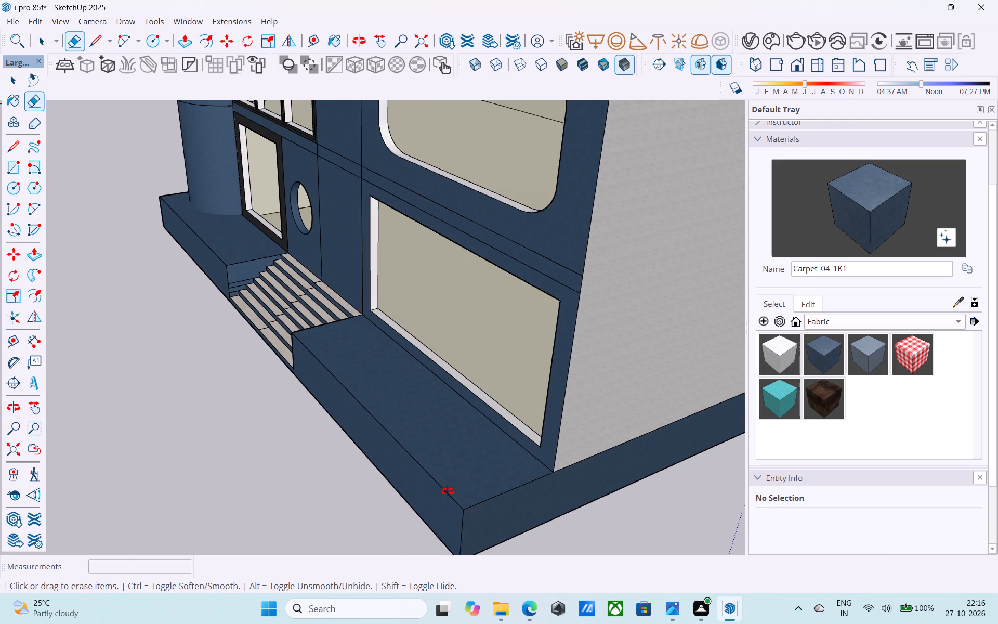
middle_drag(448, 491, 463, 491)
scroll(220, 288, up, 15)
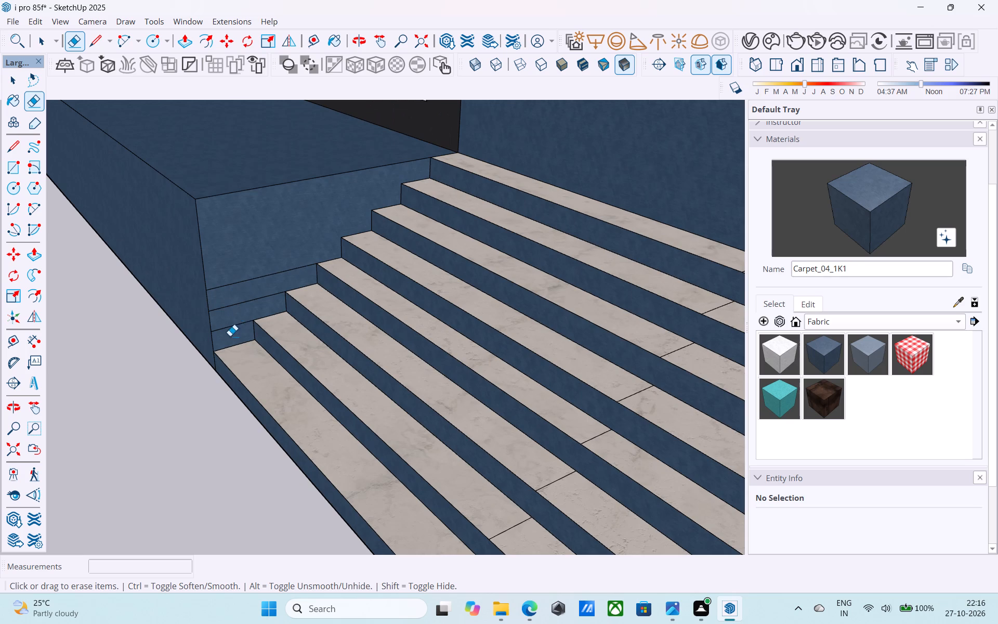
drag(230, 336, 248, 269)
Erase the short seam lines across the middle of the entrance stair treads.
scroll(252, 265, down, 4)
middle_drag(424, 345, 650, 396)
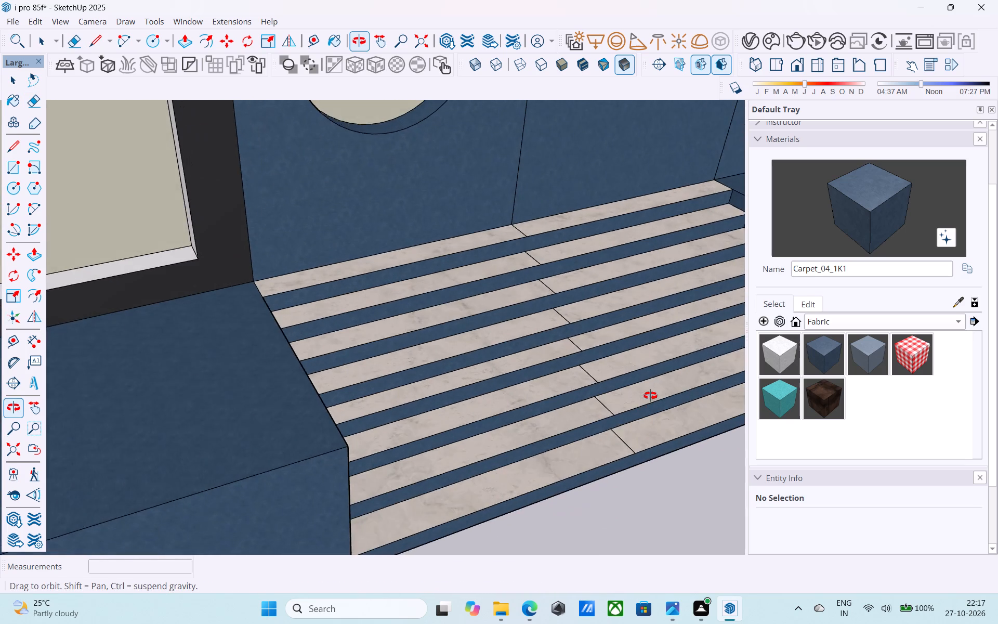
middle_drag(650, 396, 650, 396)
scroll(633, 430, up, 2)
drag(627, 443, 618, 452)
drag(611, 402, 595, 406)
drag(582, 360, 562, 371)
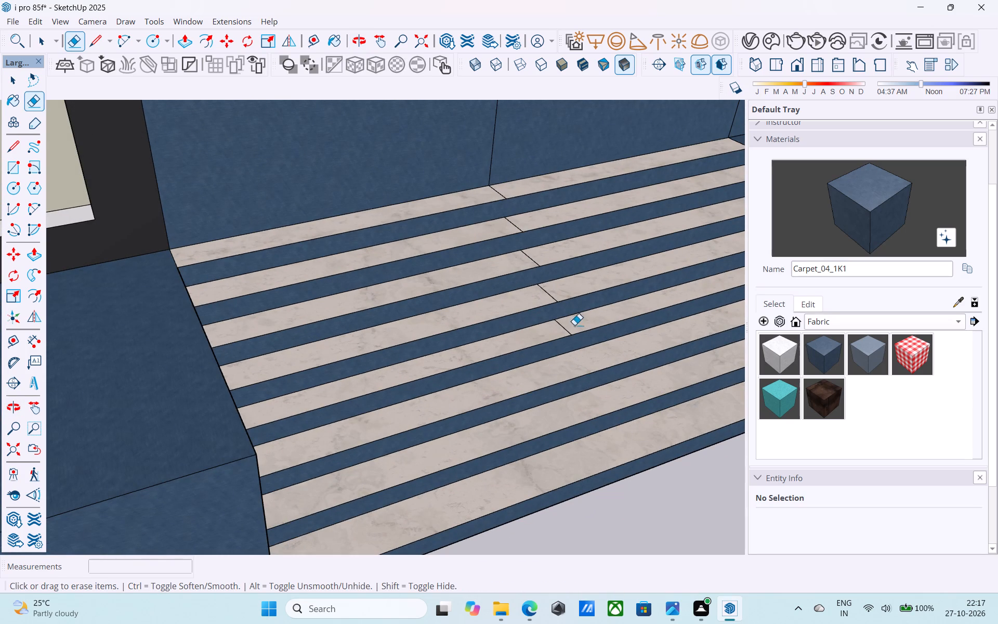
drag(571, 320, 542, 339)
drag(551, 298, 546, 301)
click(537, 263)
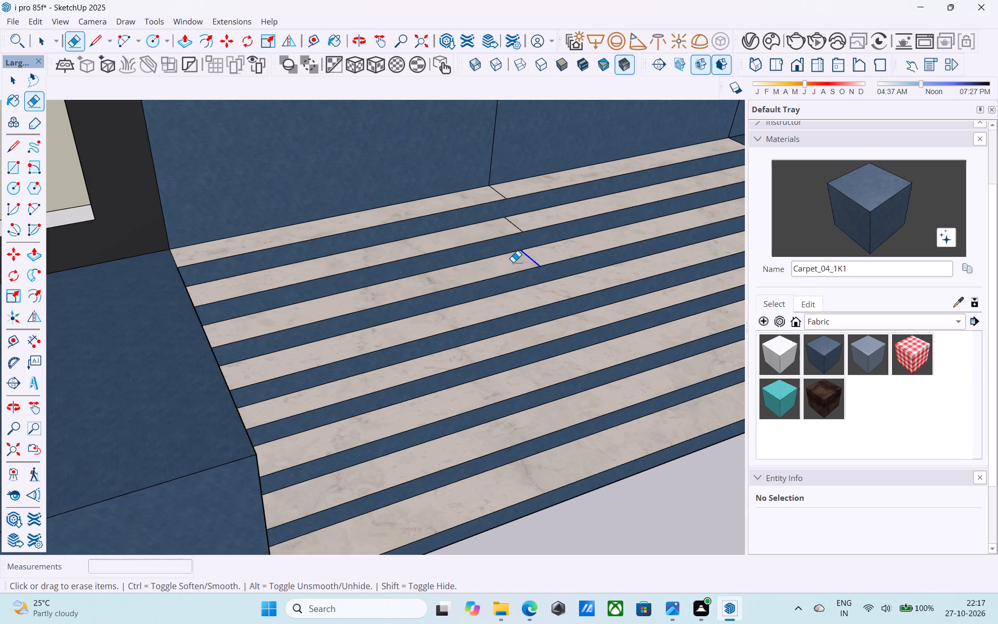
drag(520, 218, 504, 226)
click(499, 193)
Erase the extra lines on the window-side base block's side face beside the lower stair steps.
scroll(494, 193, down, 5)
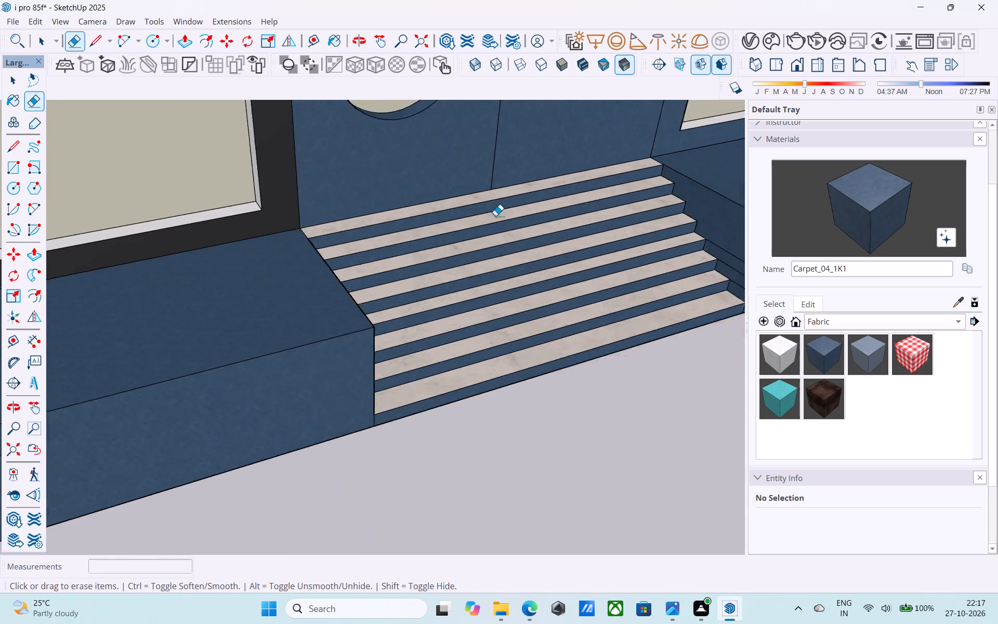
middle_drag(492, 231, 260, 486)
shift+middle_drag(470, 498, 506, 387)
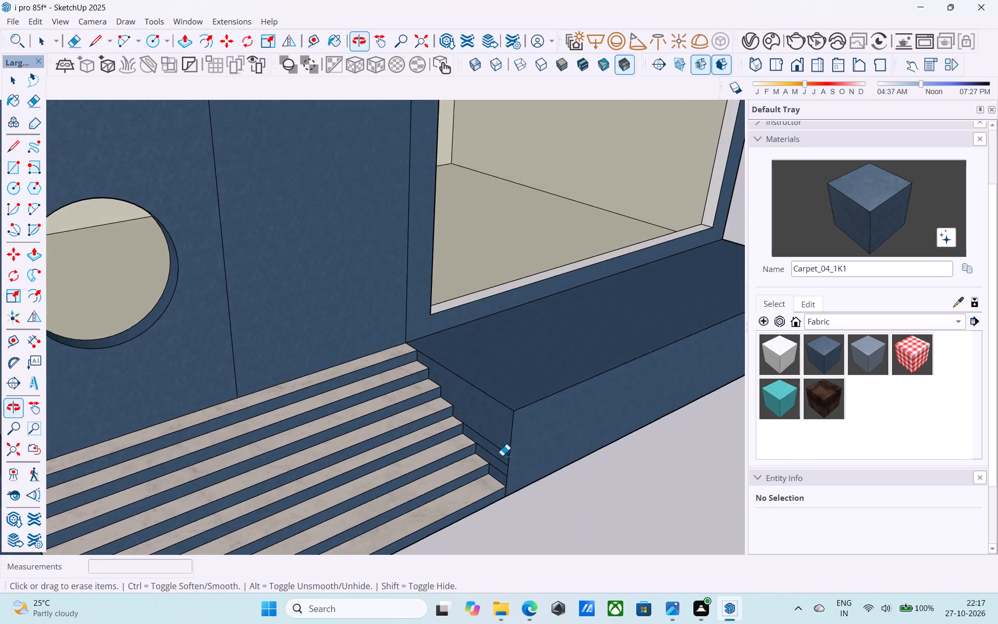
scroll(502, 456, up, 7)
drag(488, 484, 492, 426)
Paint the window-side base block's front and stair-side faces and the tower-side block's front face with Forest_Floor_01_1K from the Ground materials.
scroll(512, 431, down, 5)
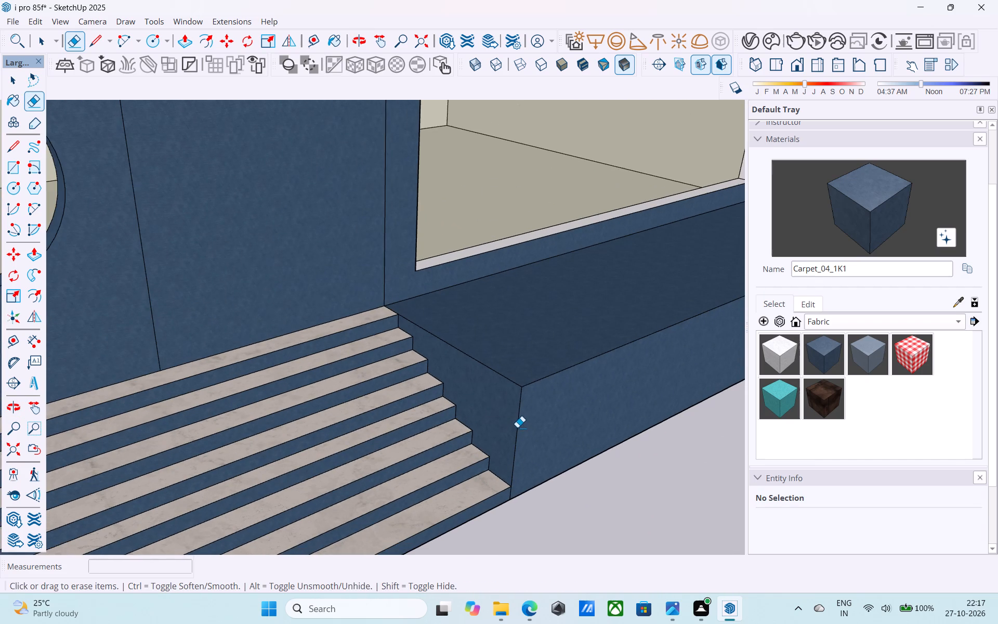
scroll(517, 427, down, 4)
middle_drag(510, 414, 500, 367)
scroll(505, 361, down, 5)
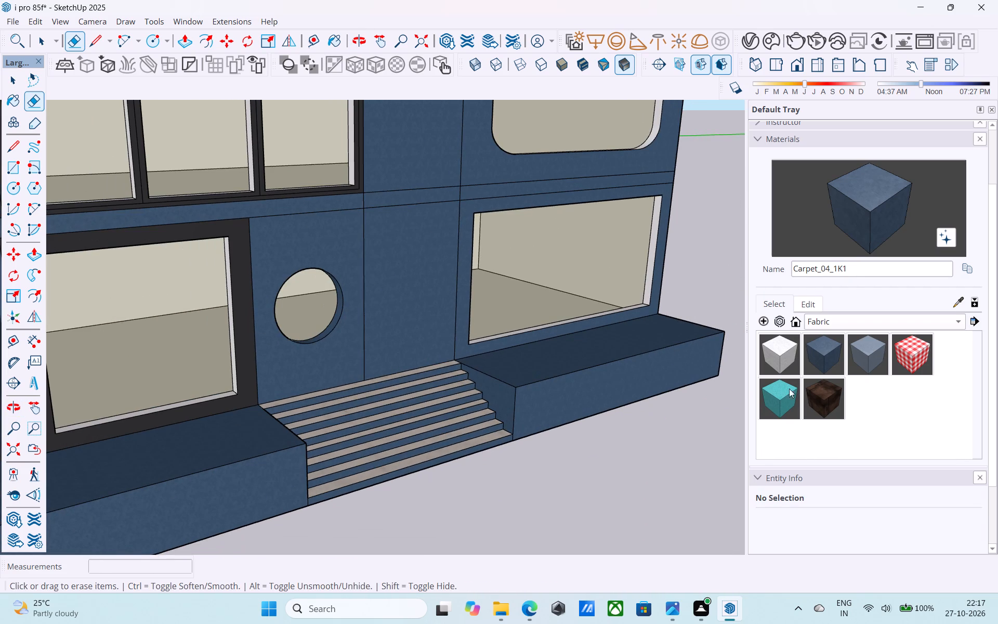
click(818, 325)
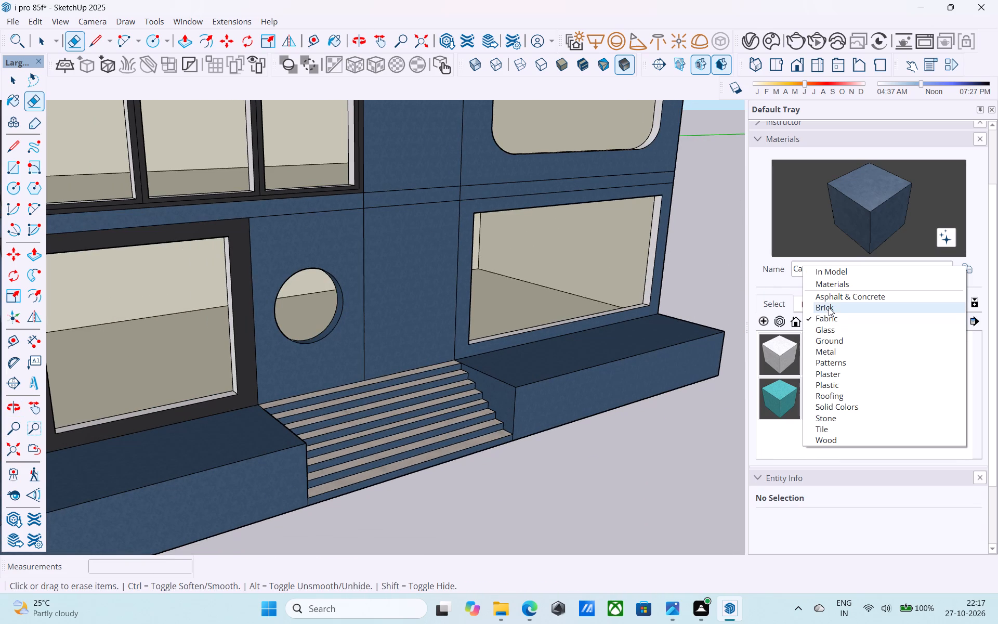
click(840, 338)
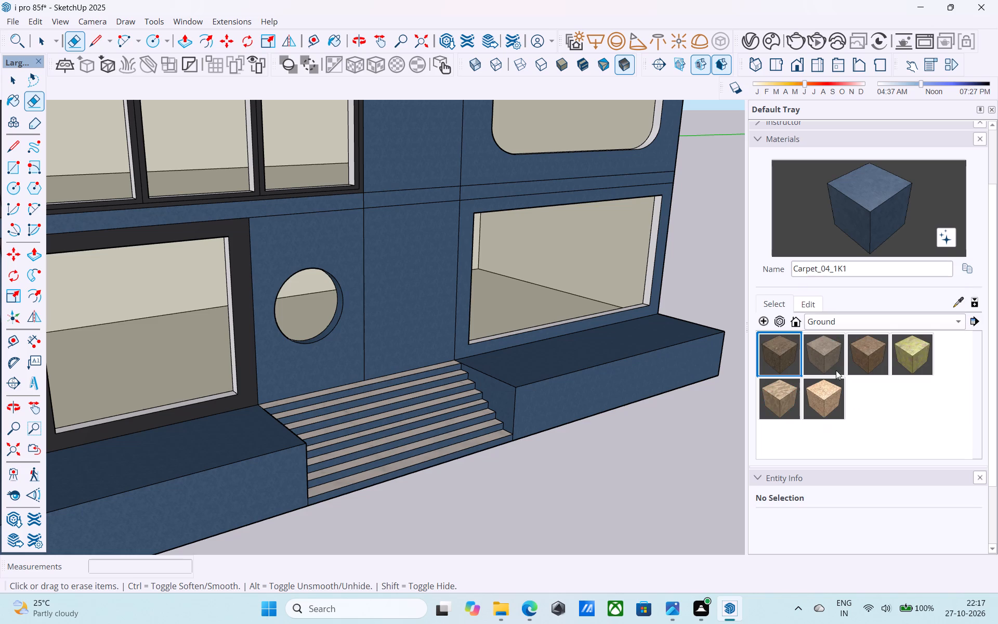
click(791, 352)
click(610, 395)
scroll(481, 423, up, 3)
click(507, 395)
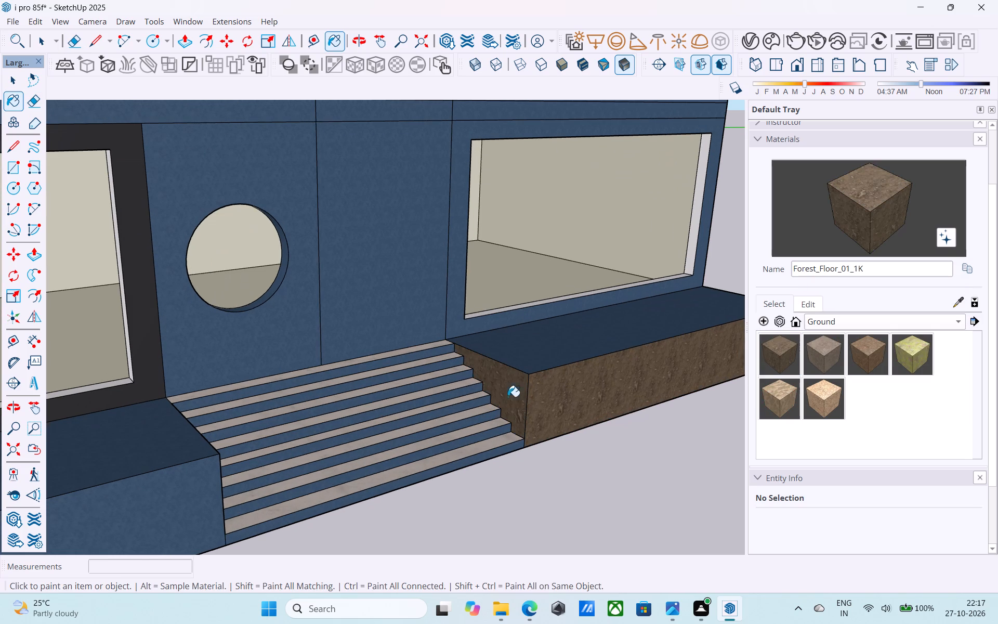
click(179, 498)
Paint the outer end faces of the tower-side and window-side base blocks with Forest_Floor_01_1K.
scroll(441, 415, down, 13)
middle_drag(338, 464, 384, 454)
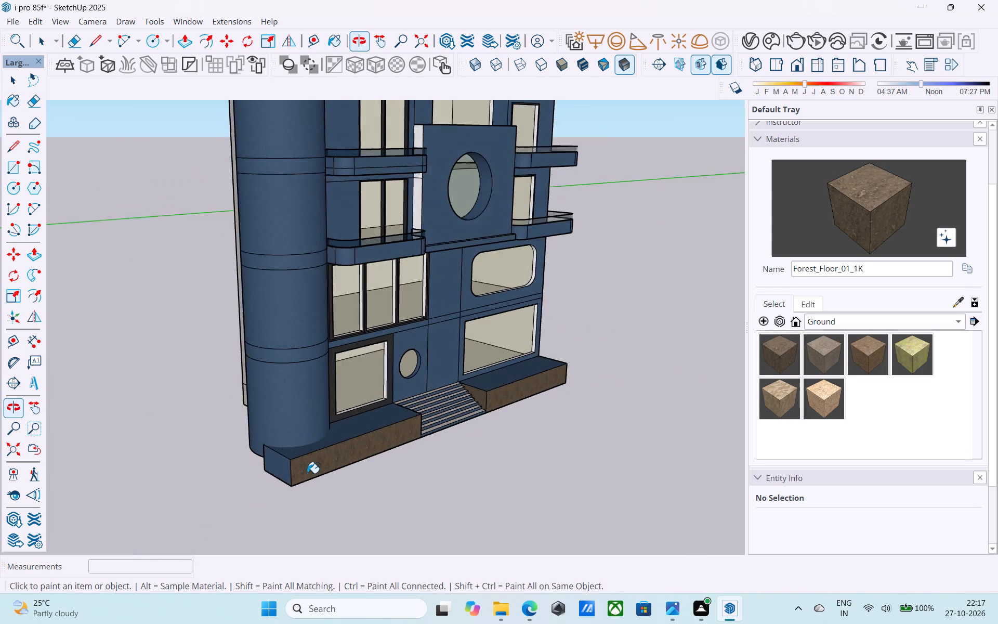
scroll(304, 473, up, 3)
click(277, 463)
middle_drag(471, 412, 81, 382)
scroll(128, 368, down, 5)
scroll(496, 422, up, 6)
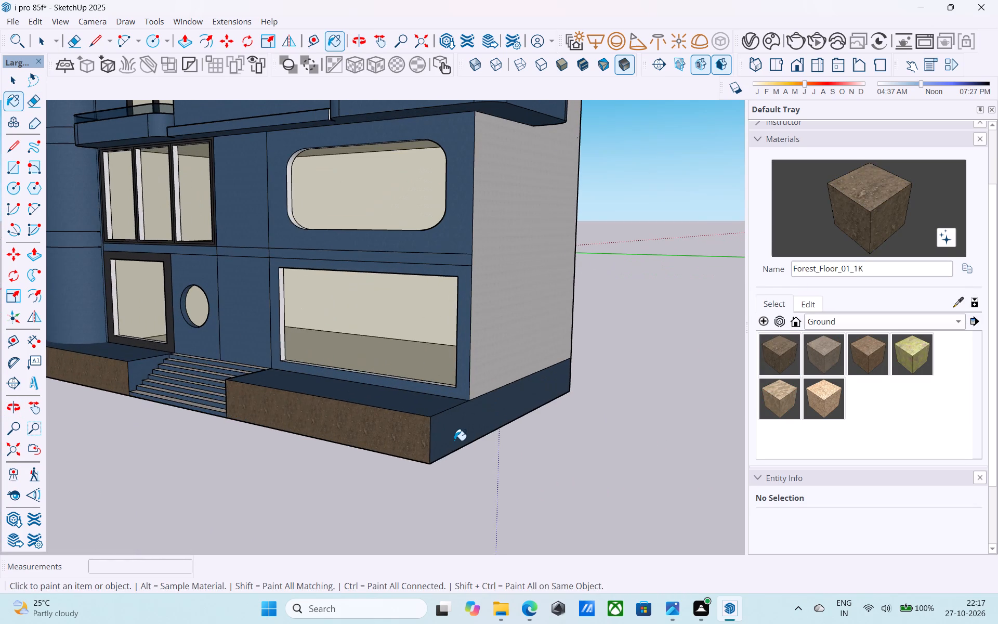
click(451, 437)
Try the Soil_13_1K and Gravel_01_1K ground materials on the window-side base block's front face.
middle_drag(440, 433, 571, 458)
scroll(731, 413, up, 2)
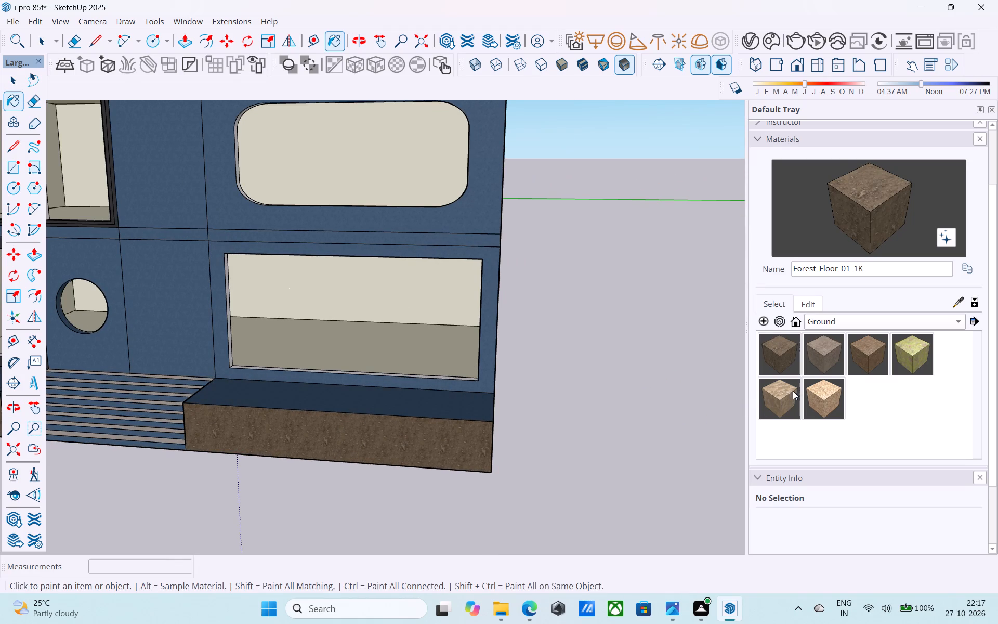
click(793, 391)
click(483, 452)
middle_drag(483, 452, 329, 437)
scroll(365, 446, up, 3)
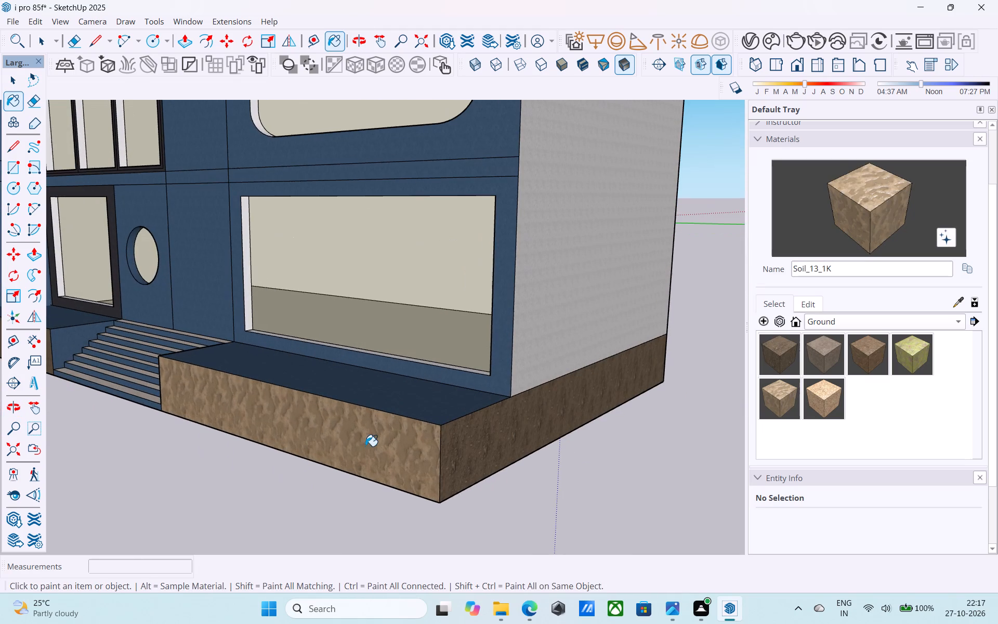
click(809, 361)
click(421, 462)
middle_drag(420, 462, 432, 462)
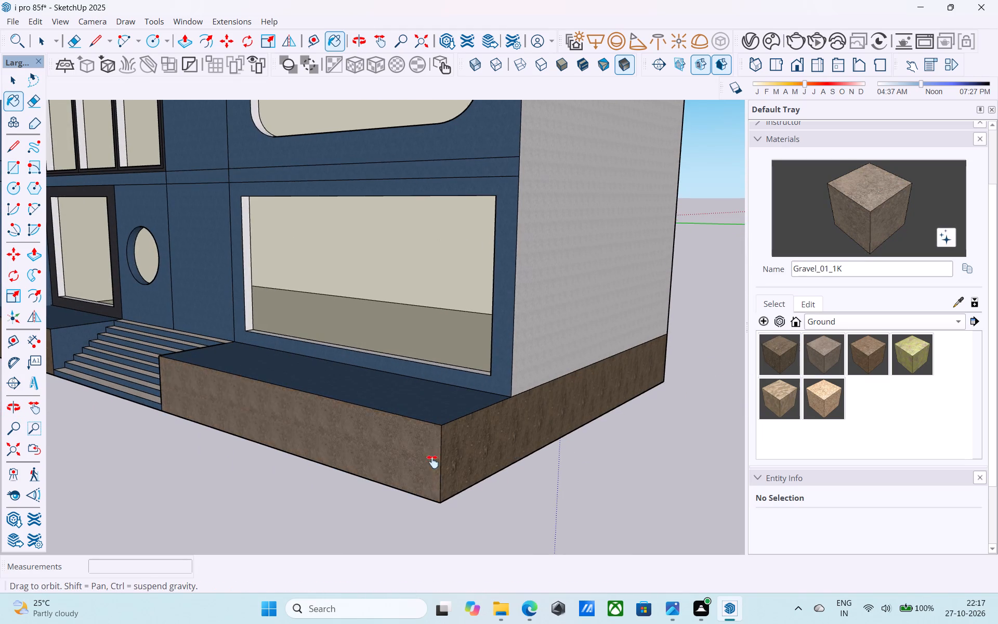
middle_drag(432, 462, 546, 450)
Paint the front and outer end faces of both base blocks with the Soil_03_1K ground material.
click(863, 367)
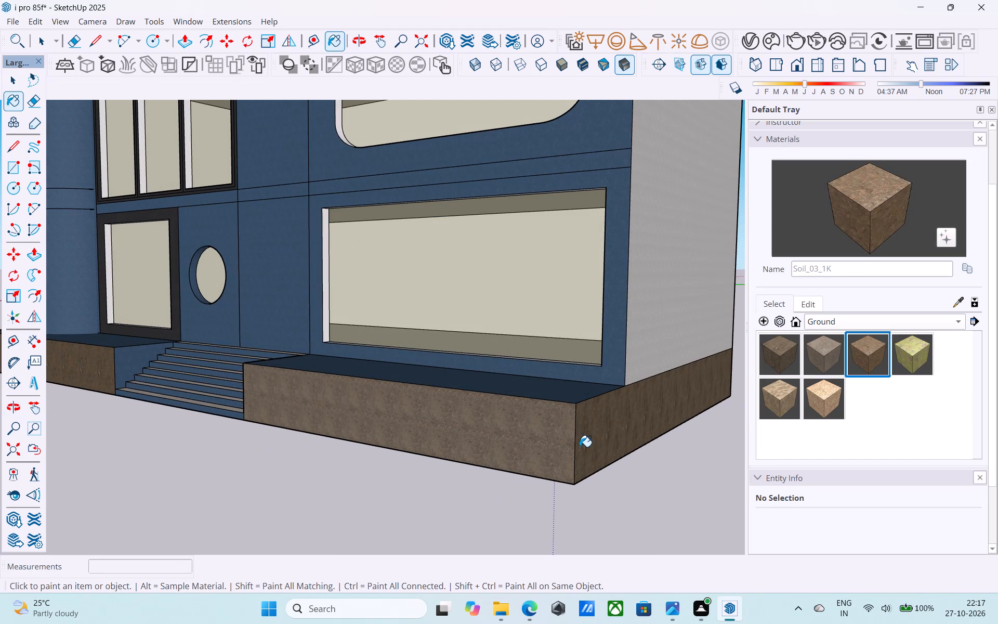
drag(570, 444, 564, 443)
scroll(564, 445, up, 4)
click(606, 438)
shift+middle_drag(373, 474, 798, 499)
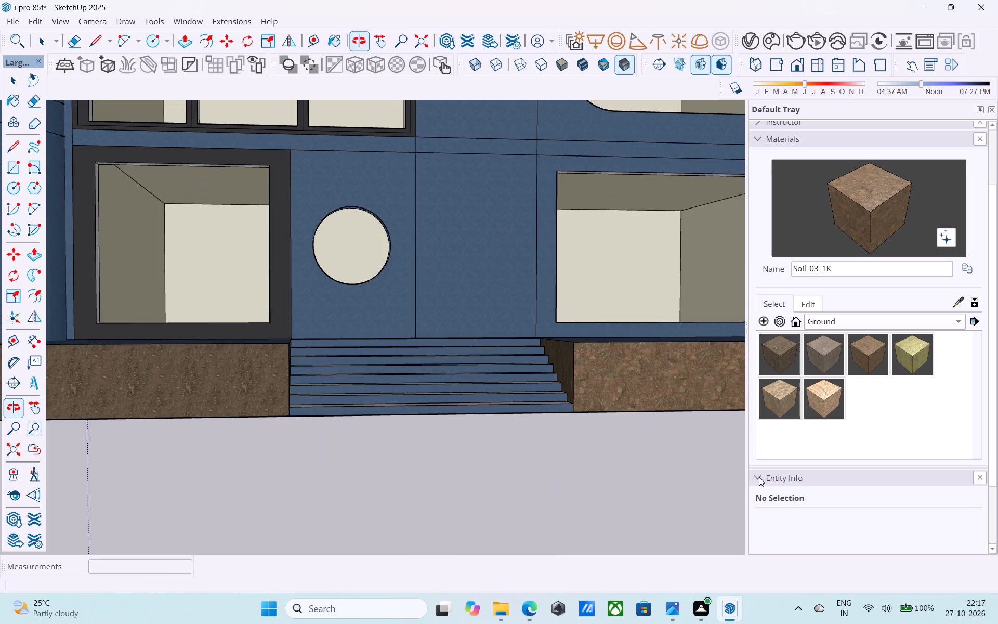
scroll(319, 467, down, 1)
middle_drag(368, 480, 705, 497)
click(275, 510)
click(329, 502)
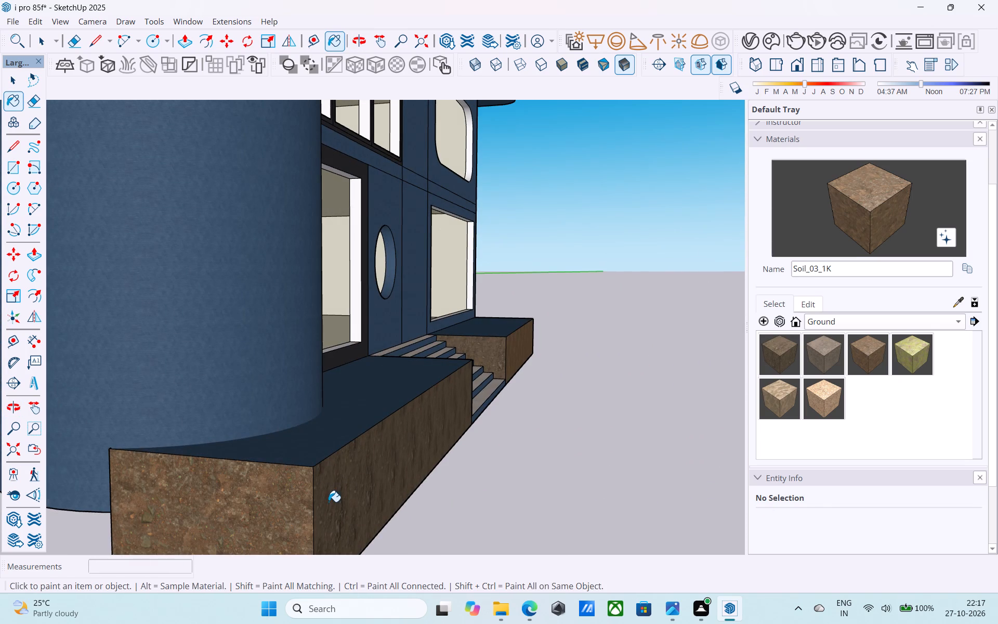
Paint the top faces of both base blocks with Roofing_02_1K from the Roofing materials.
middle_drag(421, 473, 203, 470)
scroll(222, 454, down, 8)
middle_drag(384, 389, 359, 537)
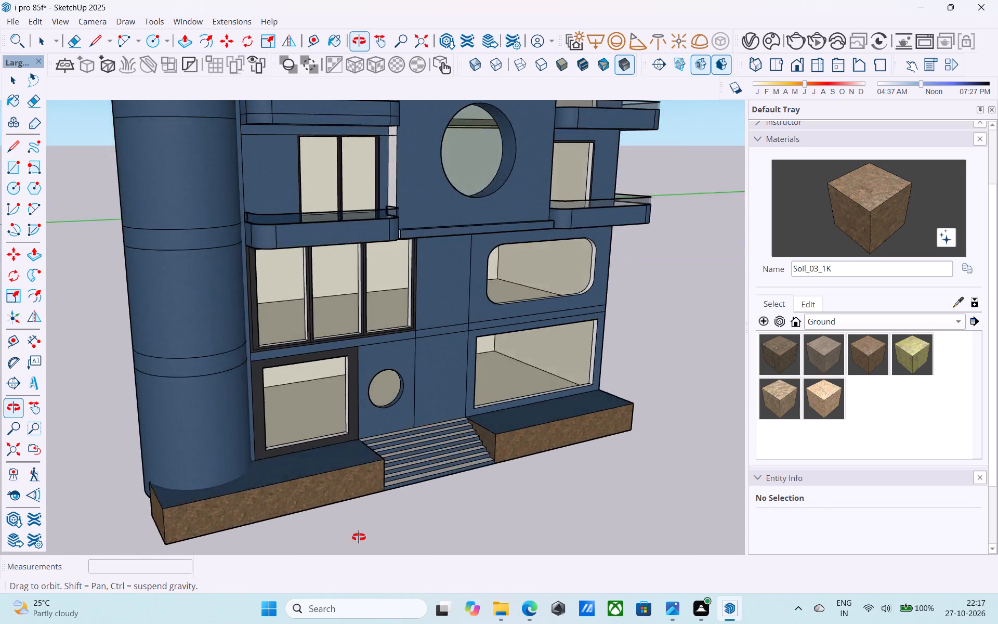
middle_drag(359, 537, 320, 557)
middle_drag(340, 522, 365, 542)
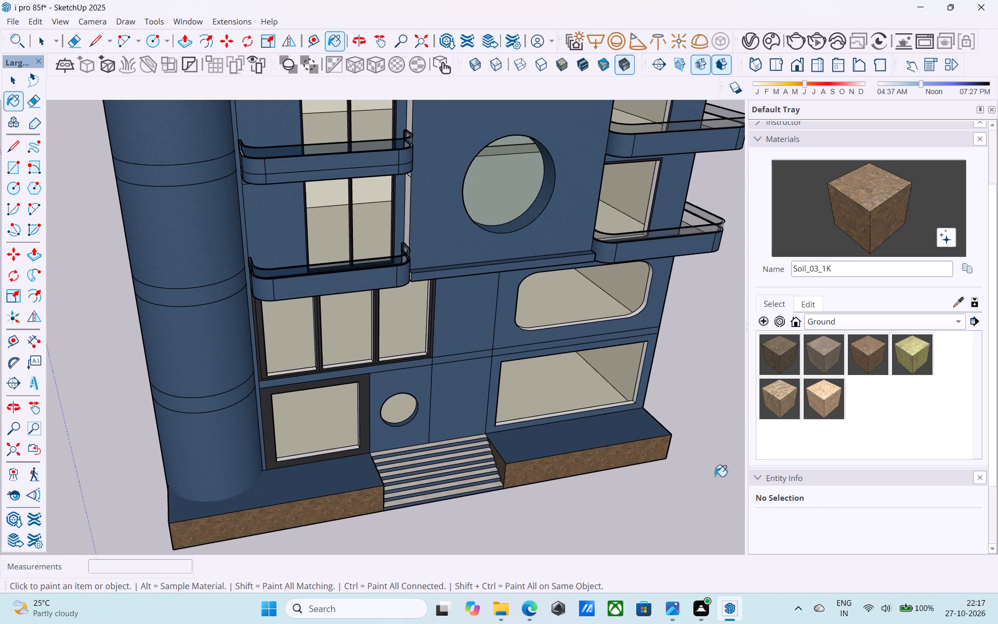
click(828, 321)
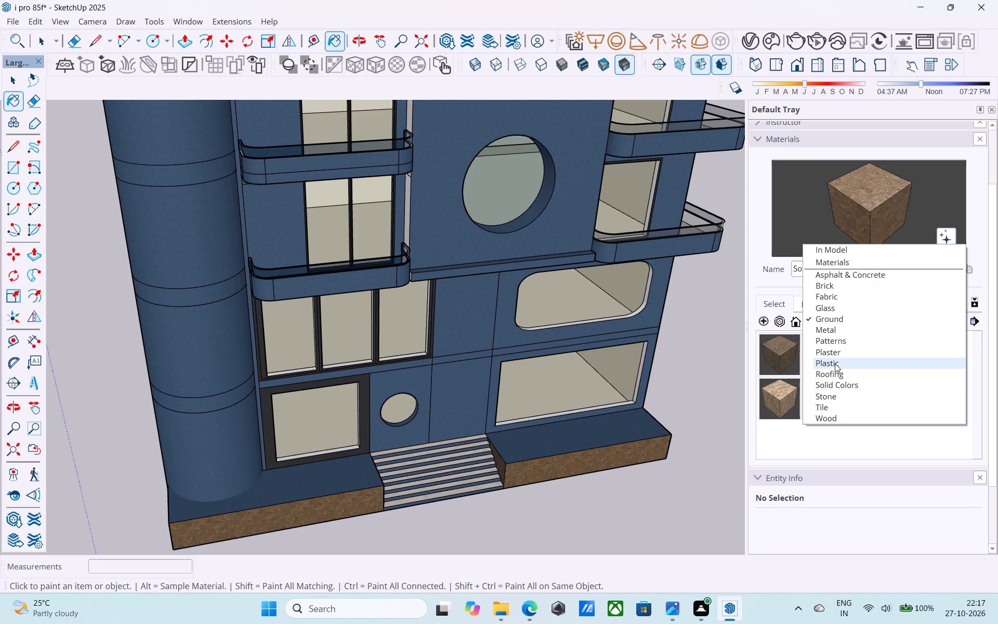
click(836, 376)
click(832, 356)
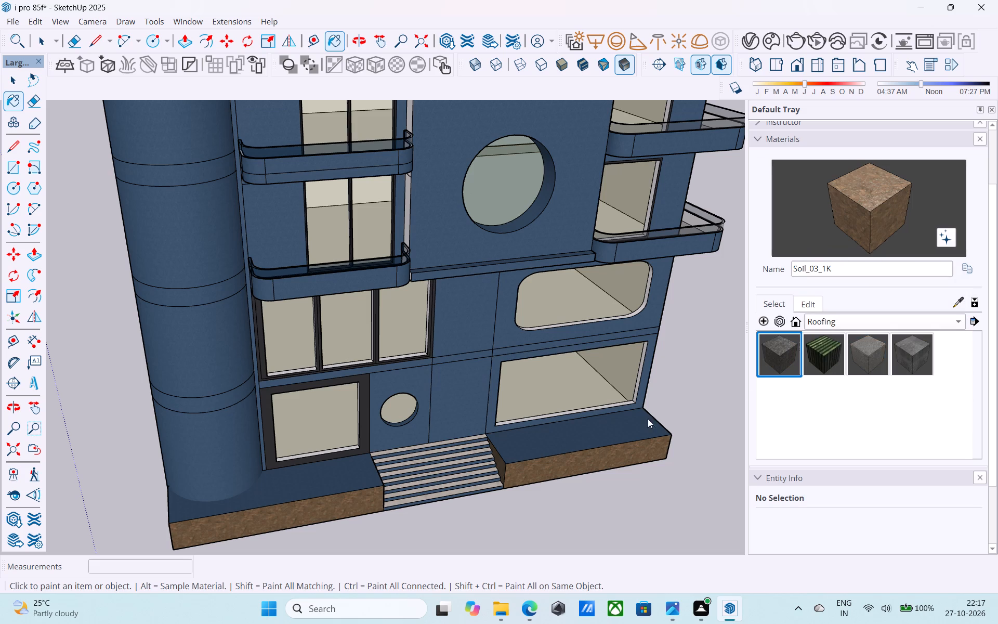
click(336, 469)
click(552, 434)
Lighten the green colour of the Roofing_02_1K material on the base block tops.
shift+middle_drag(551, 437, 524, 478)
click(807, 302)
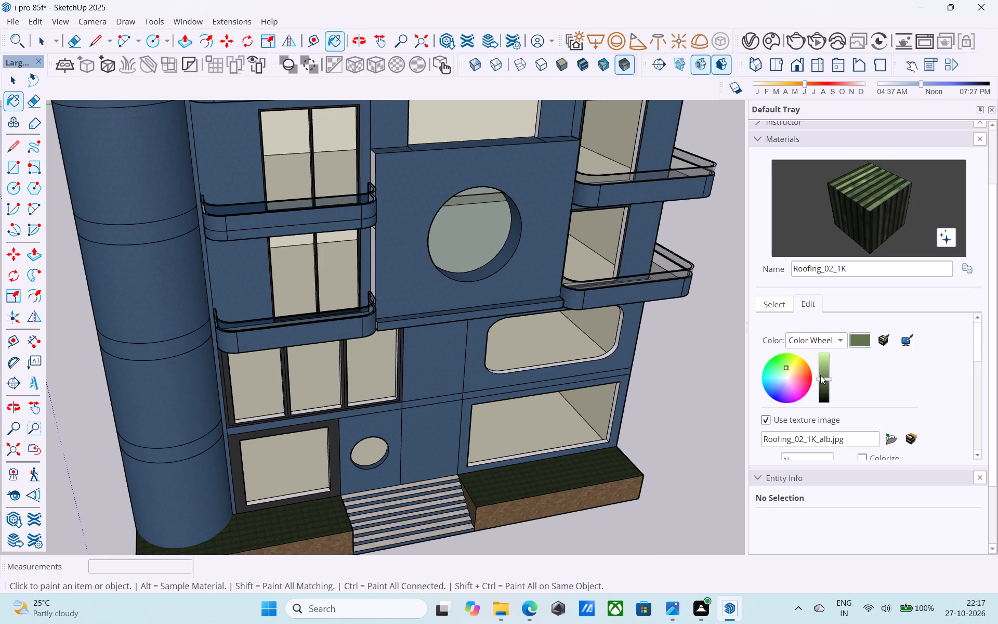
drag(821, 379, 823, 365)
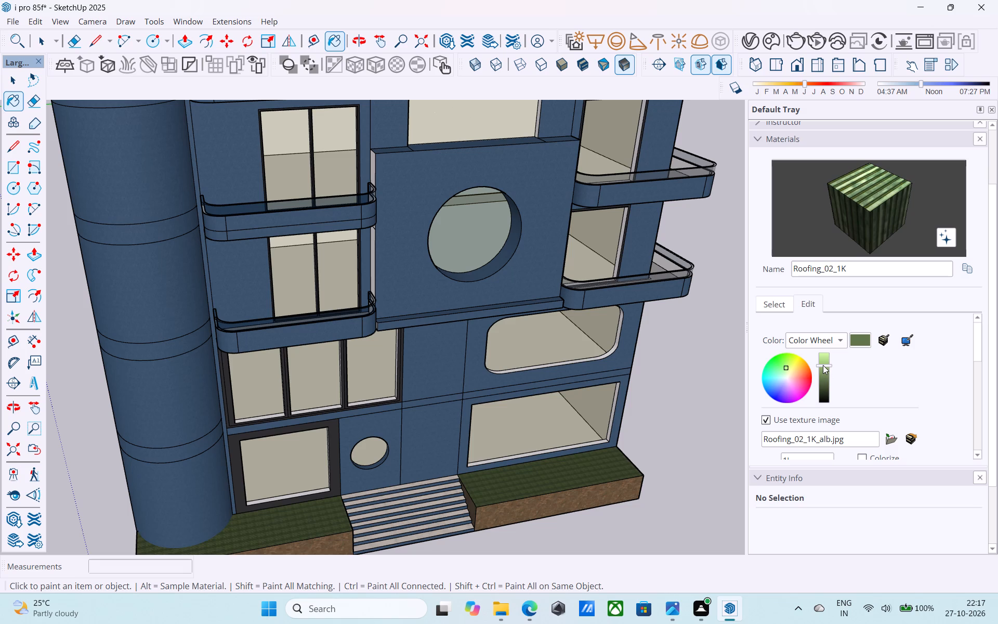
drag(823, 365, 826, 368)
Examine the painted base blocks and the whole building from above and from the front.
shift+middle_drag(614, 421, 613, 327)
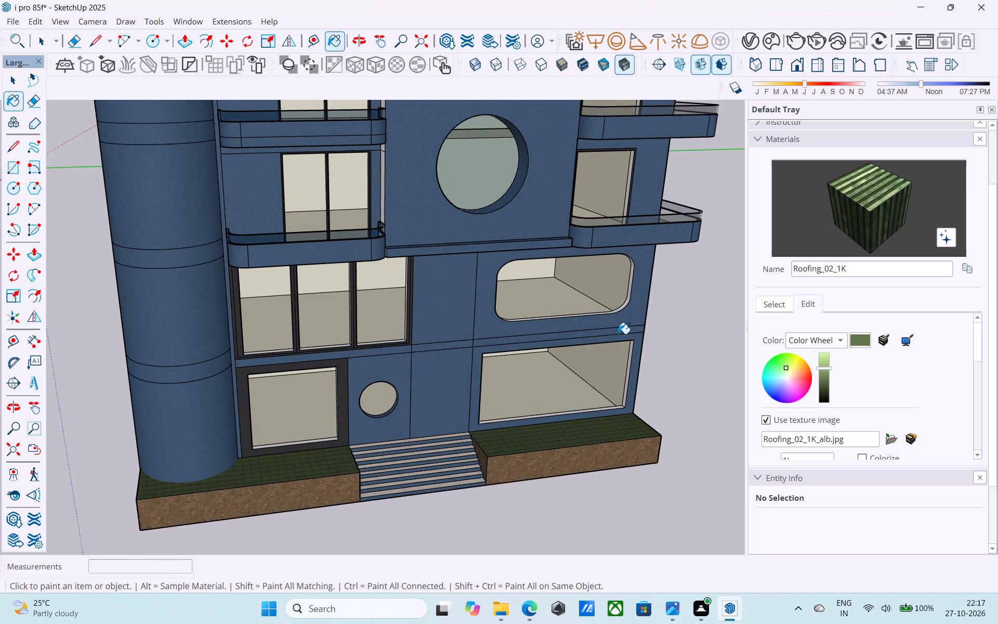
middle_drag(668, 304, 434, 362)
scroll(455, 353, down, 3)
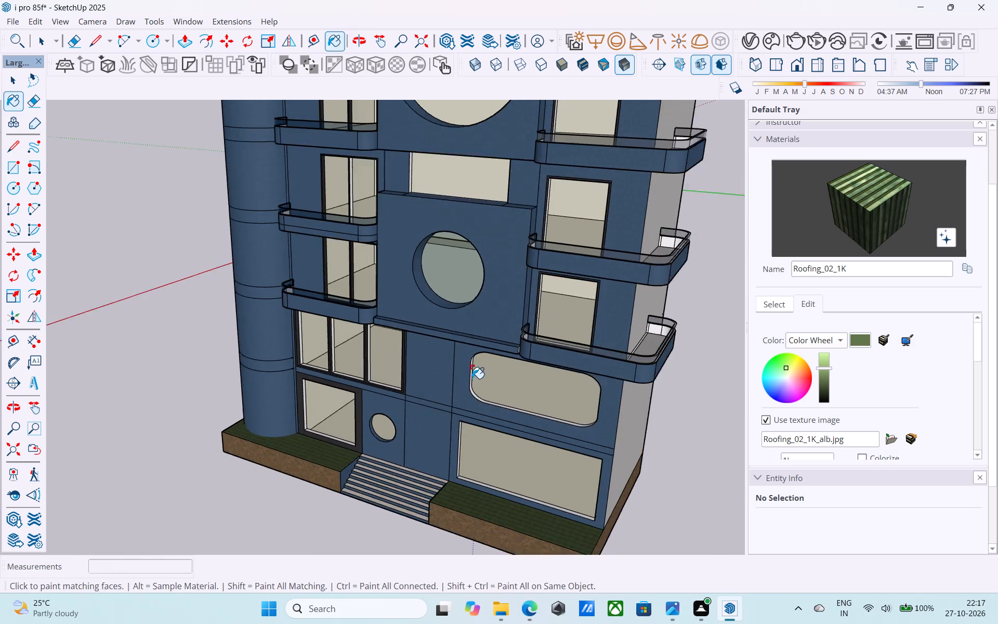
shift+middle_drag(470, 371, 479, 464)
scroll(474, 440, down, 4)
shift+middle_drag(474, 442, 467, 514)
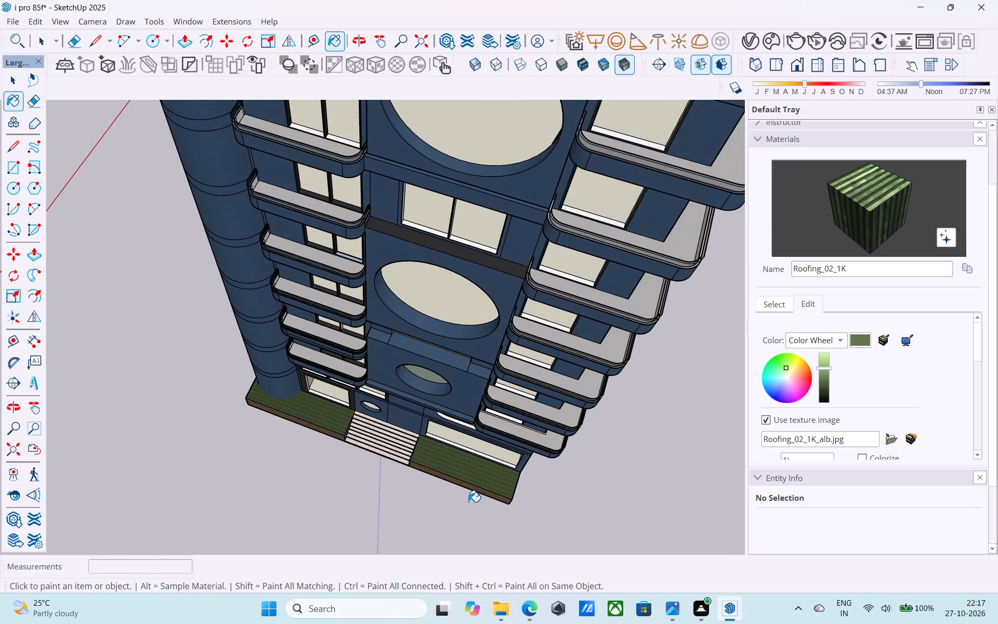
scroll(469, 501, down, 5)
key(space)
middle_drag(468, 499, 483, 423)
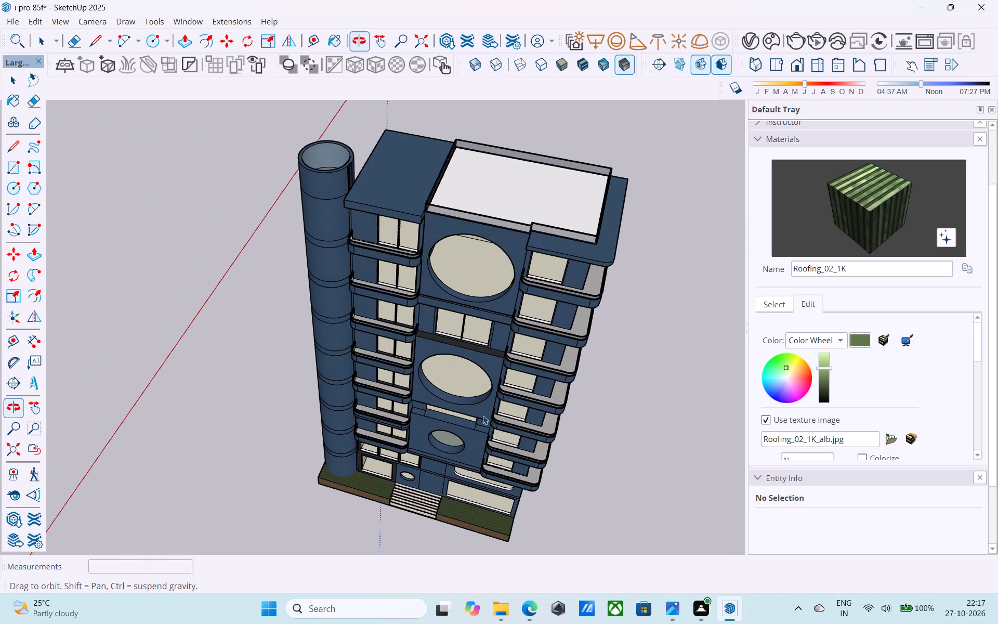
scroll(487, 409, down, 4)
middle_drag(487, 409, 484, 296)
middle_drag(501, 411, 521, 327)
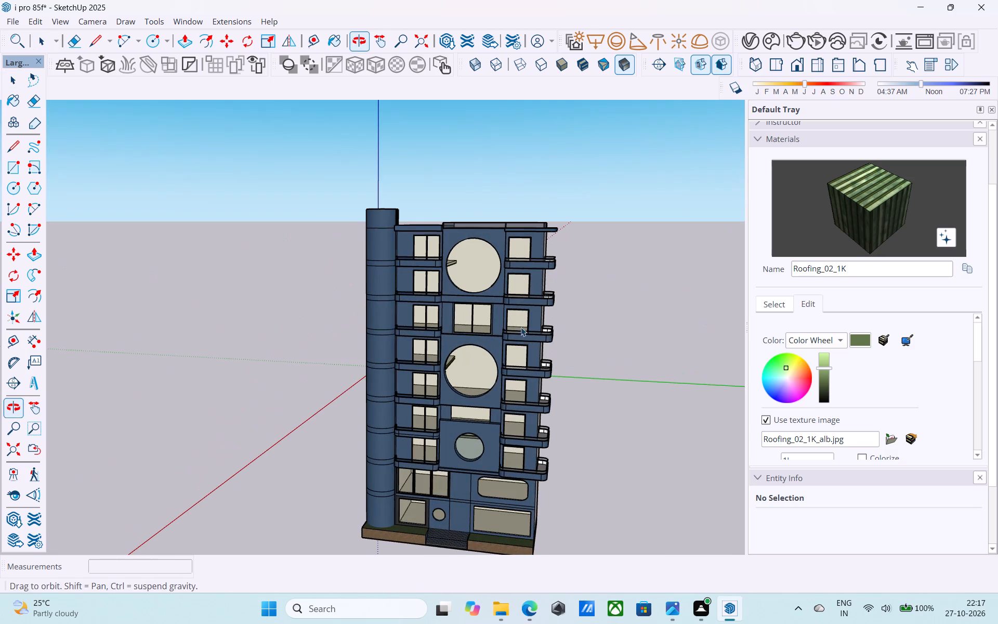
middle_drag(519, 344, 518, 328)
scroll(517, 326, down, 4)
middle_drag(510, 392, 504, 368)
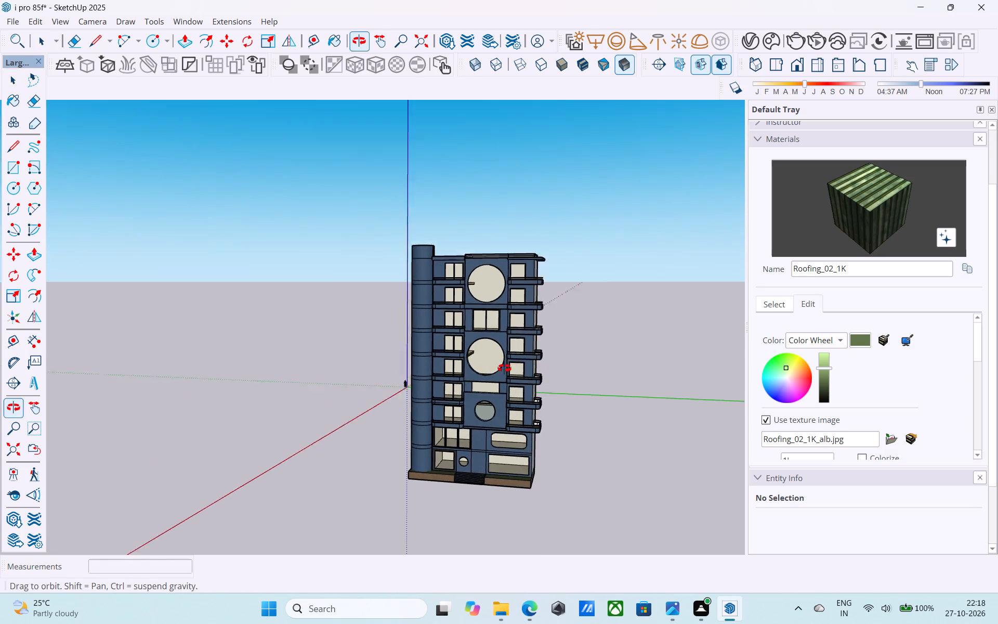
middle_drag(504, 368, 504, 355)
scroll(464, 340, up, 4)
middle_drag(464, 339, 475, 452)
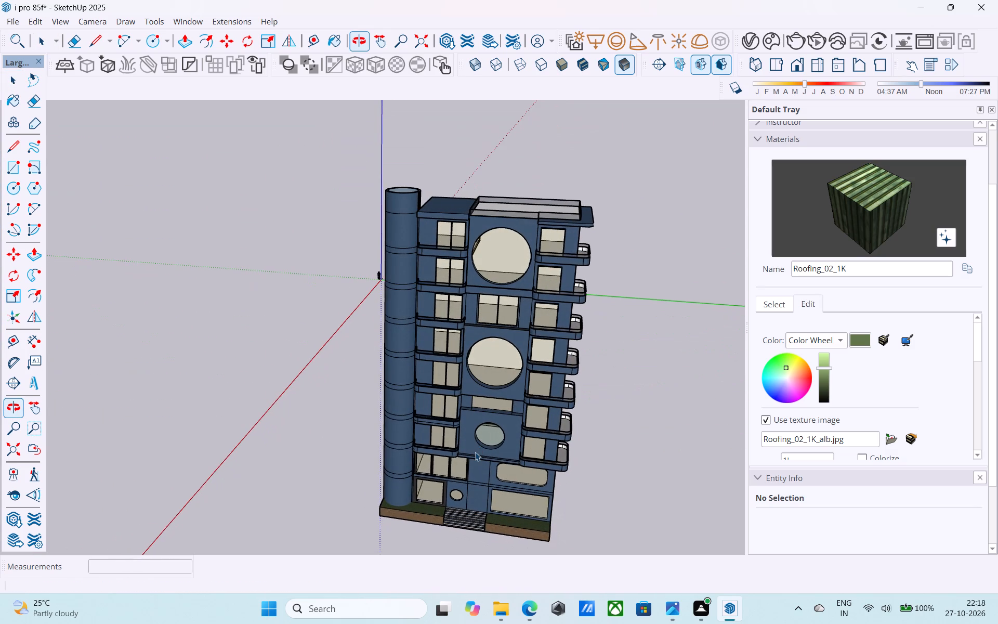
middle_drag(461, 432, 527, 419)
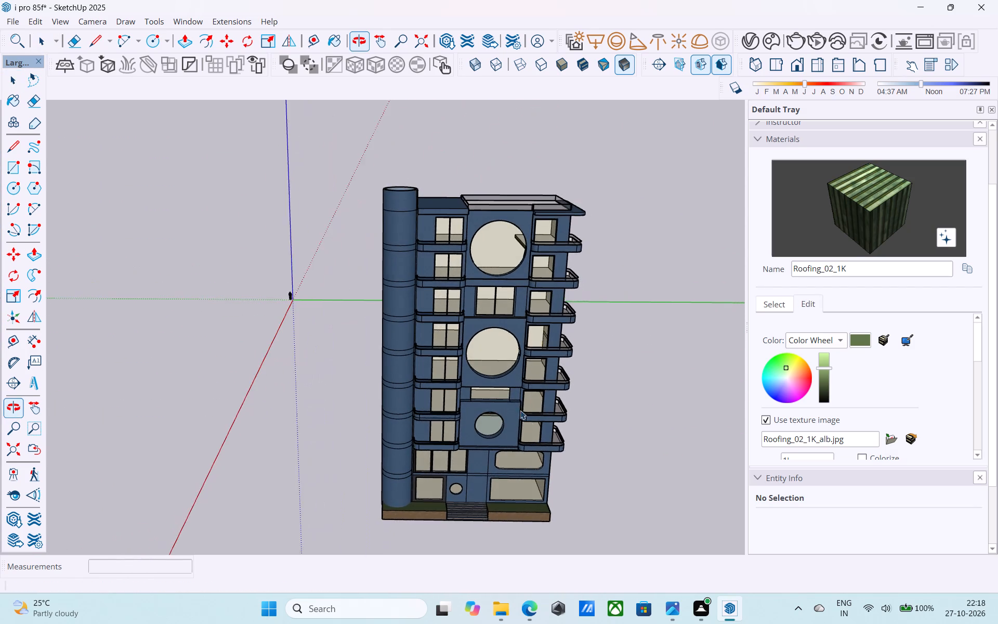
scroll(495, 393, up, 2)
Save the model, purging its unused items.
key(ctrl+s)
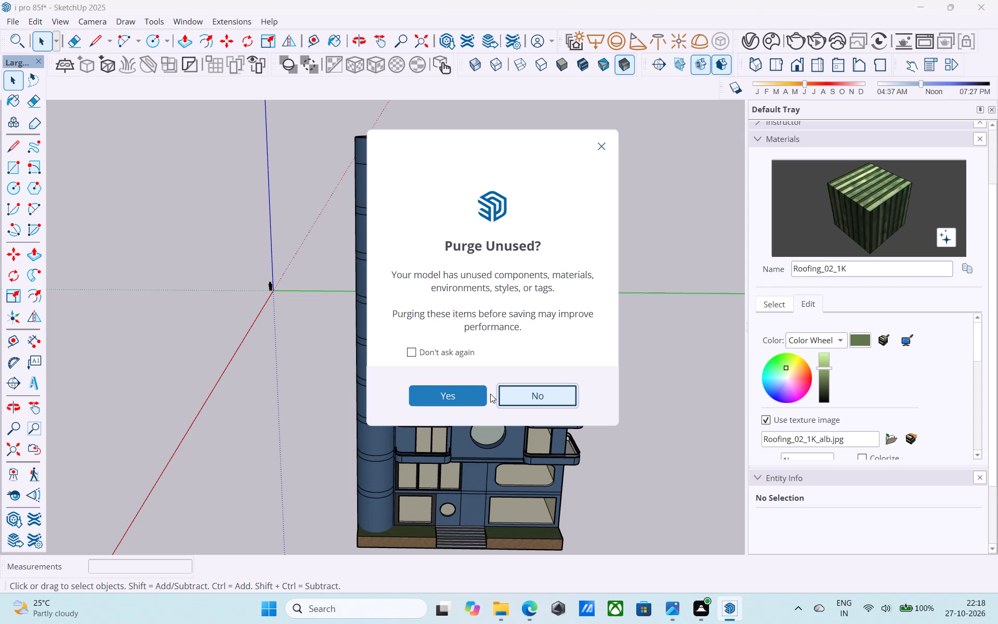
click(458, 400)
key(ctrl+s)
key(space)
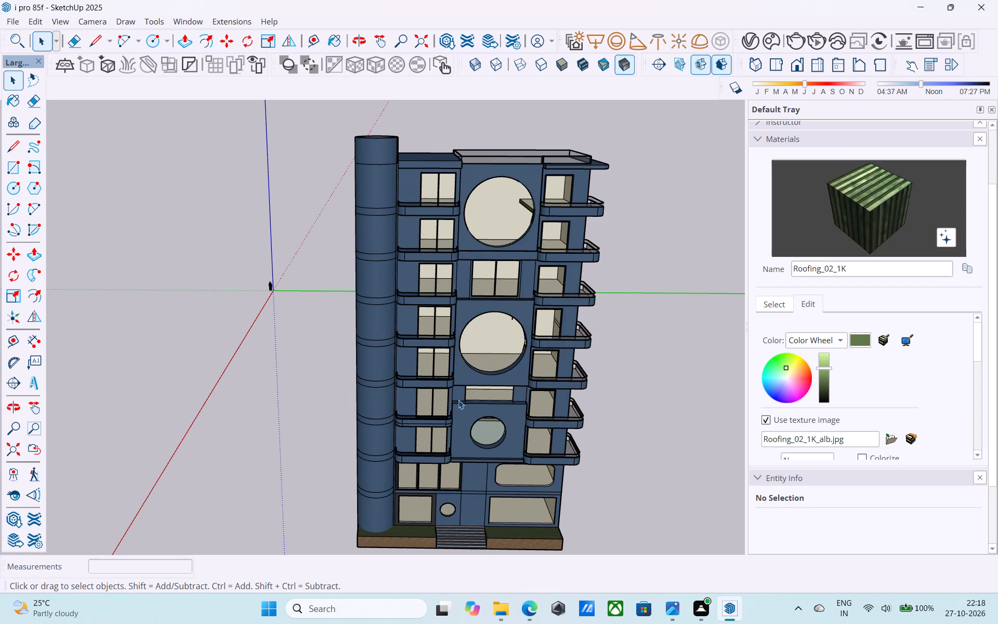
Examine the saved building's facade, roof and entrance from several angles and distances.
scroll(458, 400, down, 3)
middle_drag(458, 400, 452, 396)
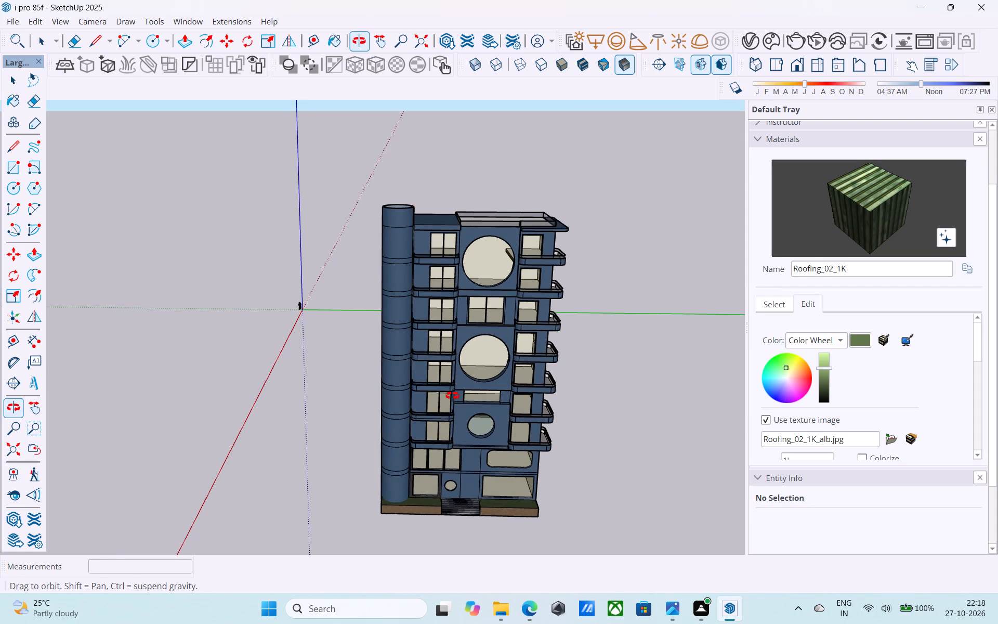
middle_drag(452, 396, 443, 395)
scroll(443, 395, down, 2)
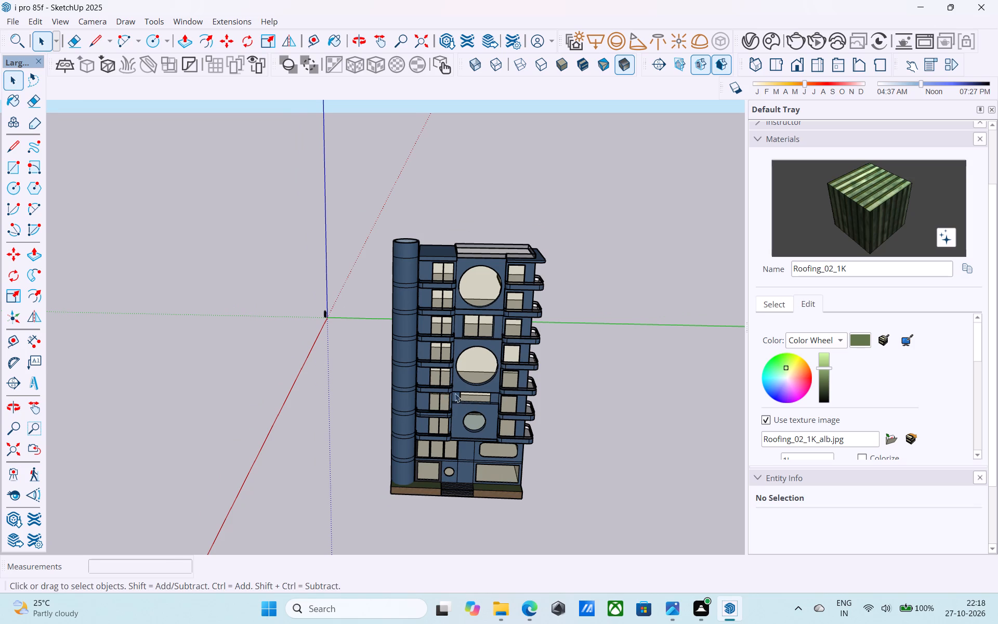
scroll(481, 460, up, 4)
scroll(481, 456, down, 5)
middle_drag(479, 451, 483, 535)
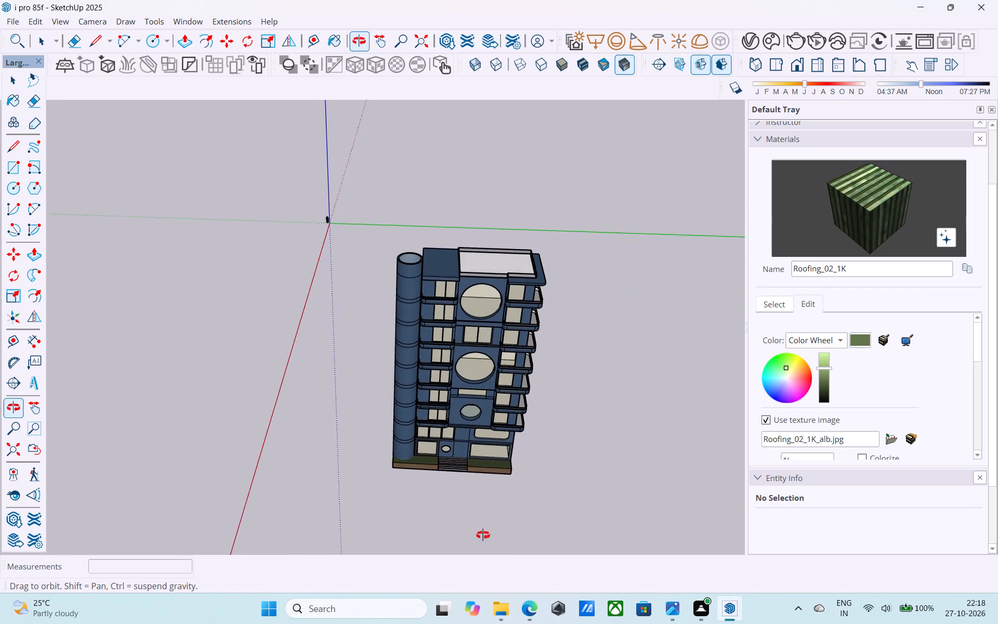
middle_drag(483, 535, 502, 535)
scroll(485, 337, down, 1)
middle_drag(485, 337, 478, 333)
scroll(478, 333, down, 2)
middle_drag(486, 425, 482, 442)
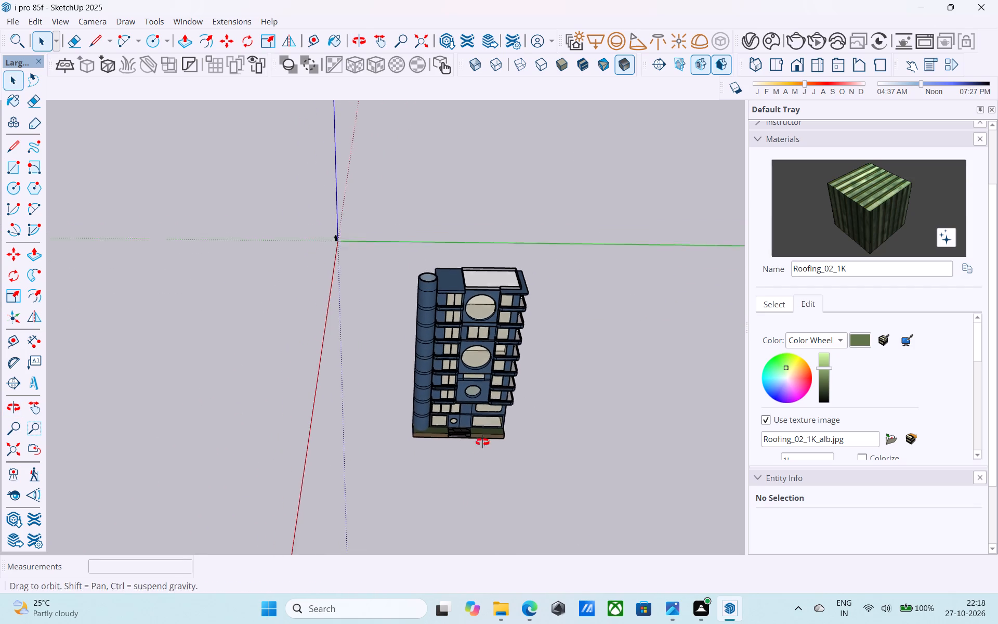
middle_drag(482, 442, 482, 454)
scroll(432, 422, up, 9)
middle_drag(407, 450, 319, 433)
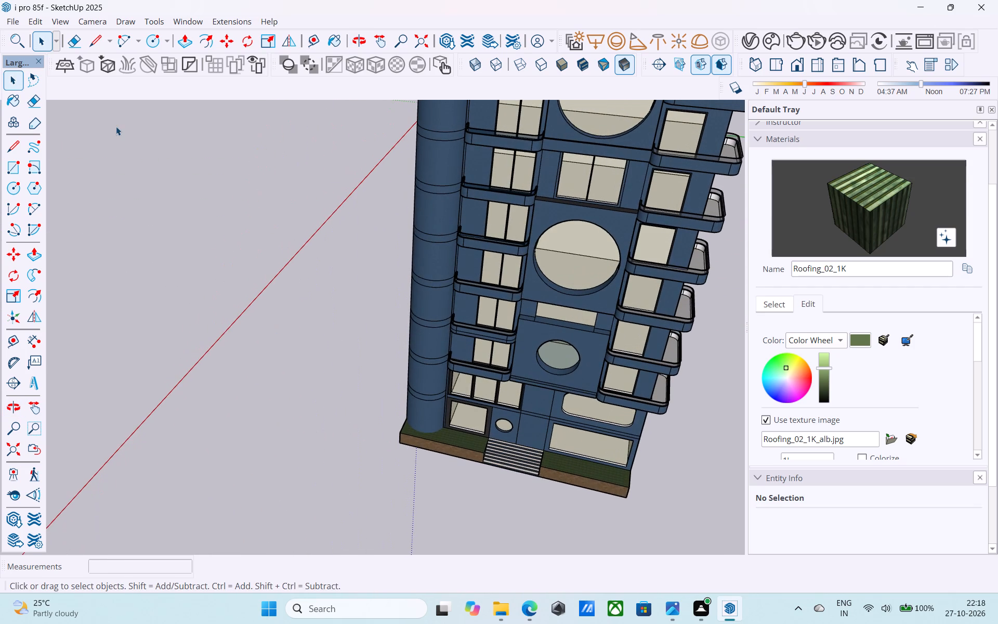
Import the Group_1 grass model from Downloads and place it on the ground in front of the round-column base block.
click(8, 22)
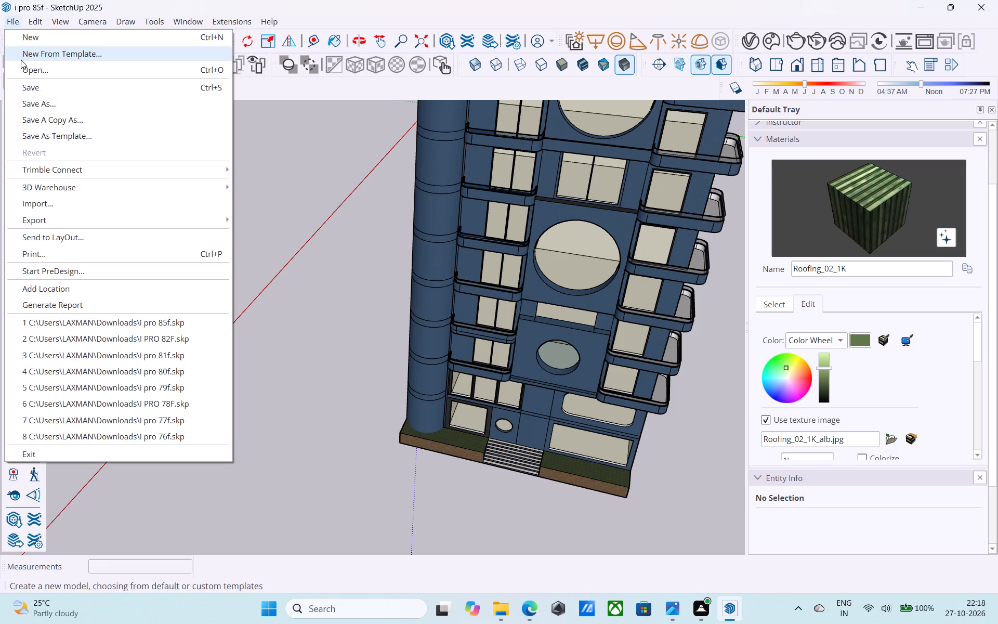
click(55, 201)
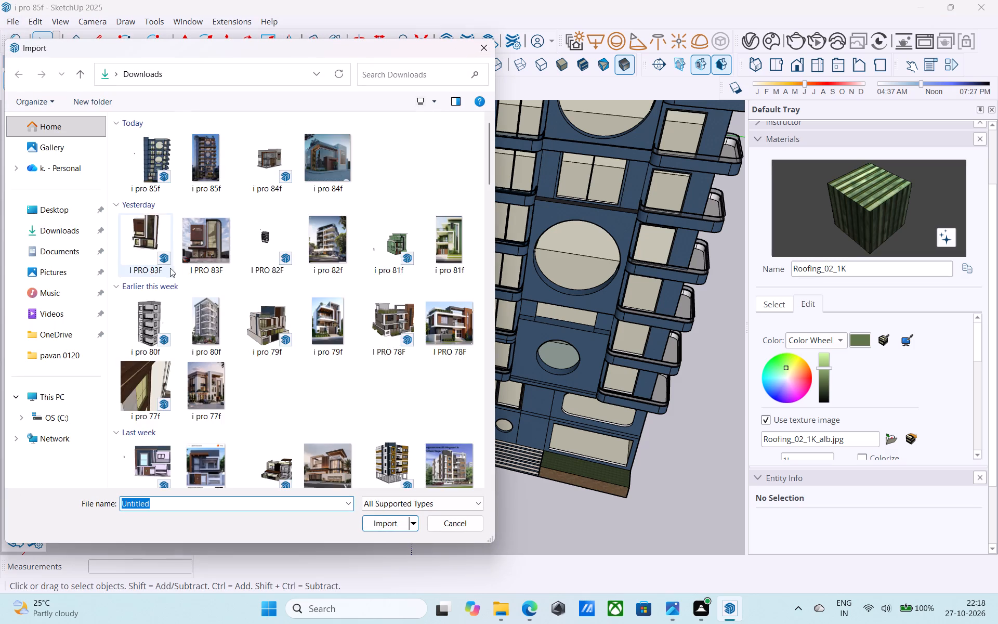
scroll(202, 278, down, 10)
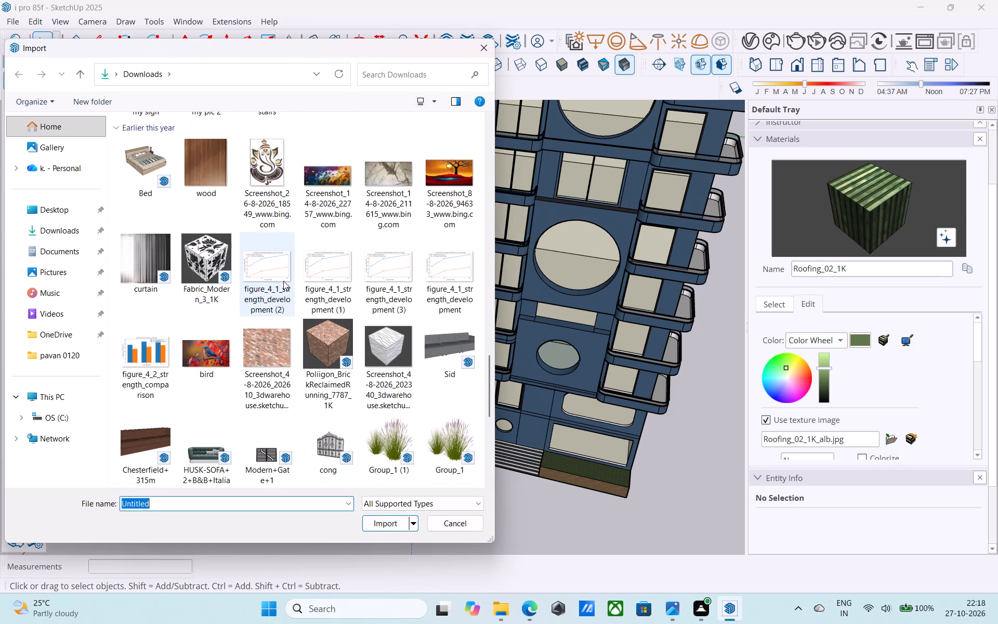
click(464, 438)
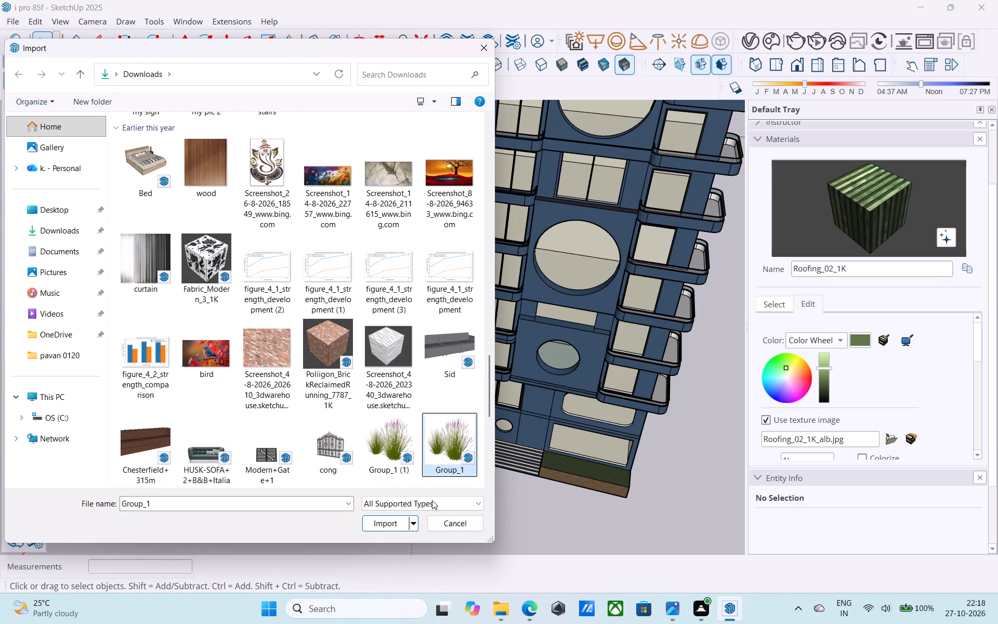
click(383, 521)
scroll(398, 372, down, 6)
middle_drag(396, 361, 426, 452)
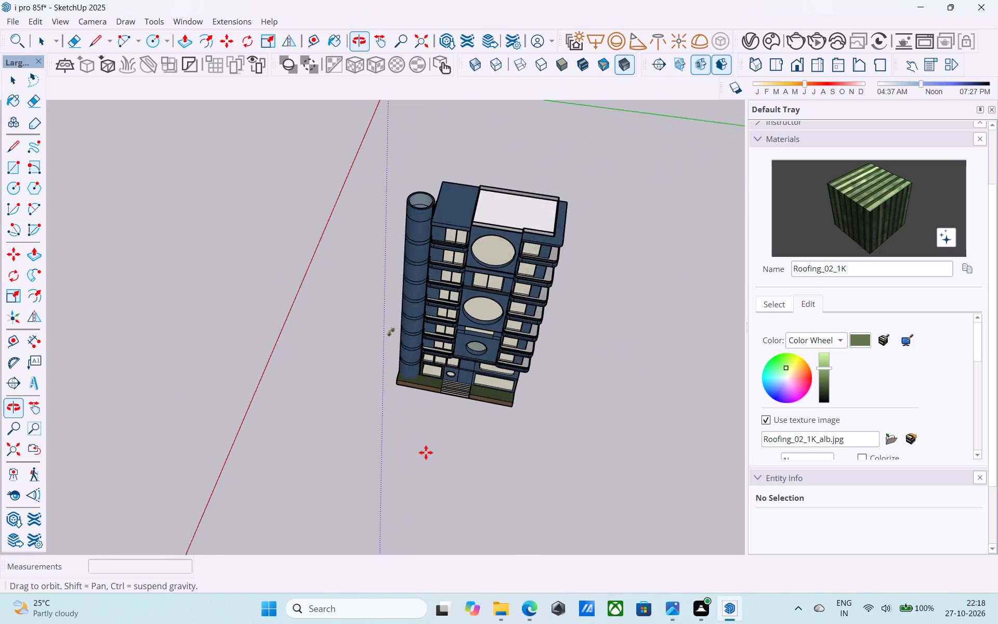
middle_drag(426, 452, 426, 450)
scroll(424, 452, up, 12)
middle_drag(398, 398, 444, 395)
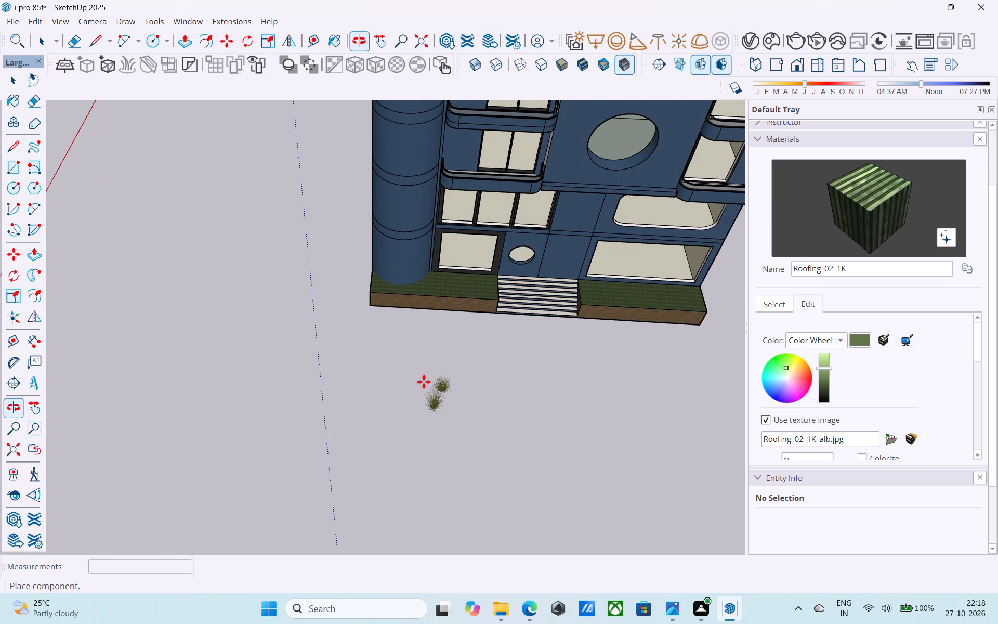
click(412, 359)
Explode the imported grass component into its separate clumps.
scroll(422, 366, up, 4)
middle_drag(423, 369, 357, 352)
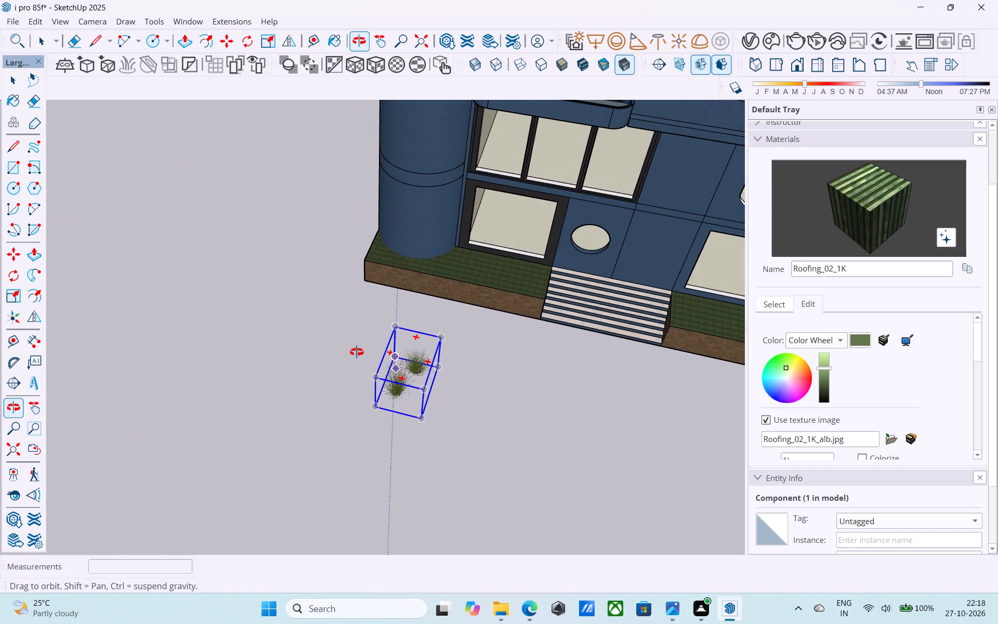
middle_drag(357, 352, 356, 352)
key(space)
click(416, 376)
right_click(417, 376)
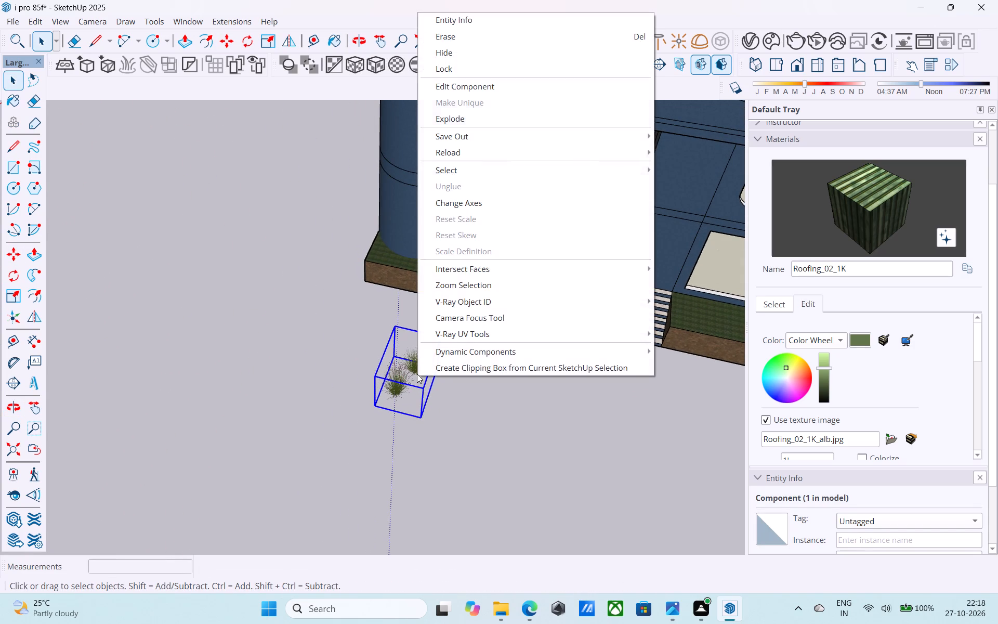
click(454, 125)
click(468, 359)
Scale the pink-flowering grass clump to roughly half along the red axis and about 0.57 along the green axis.
scroll(375, 387, up, 4)
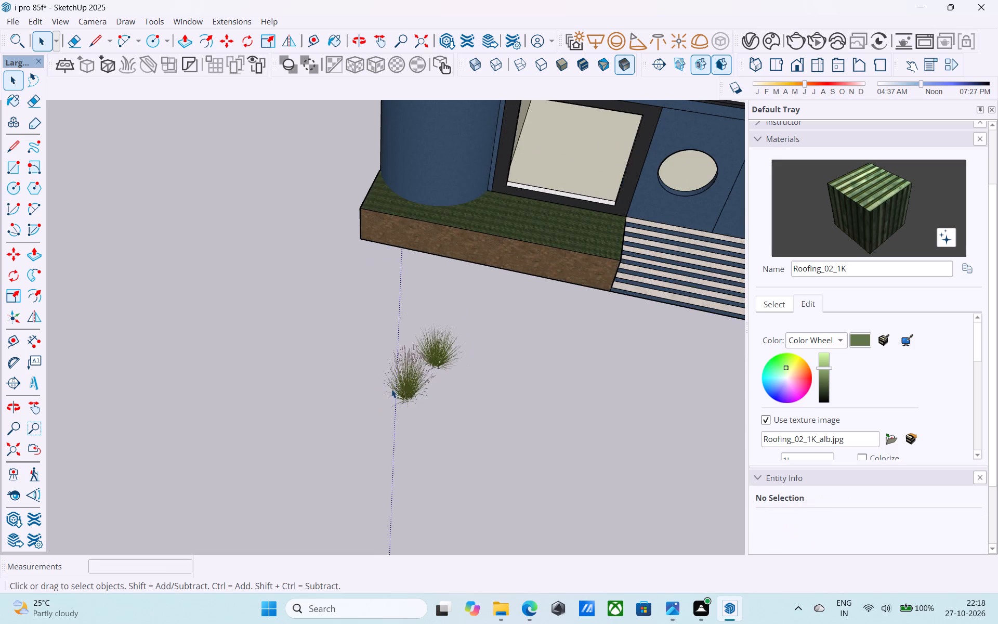
middle_drag(421, 388, 411, 380)
scroll(410, 379, up, 3)
click(409, 379)
scroll(409, 378, up, 4)
key(s)
scroll(409, 378, up, 2)
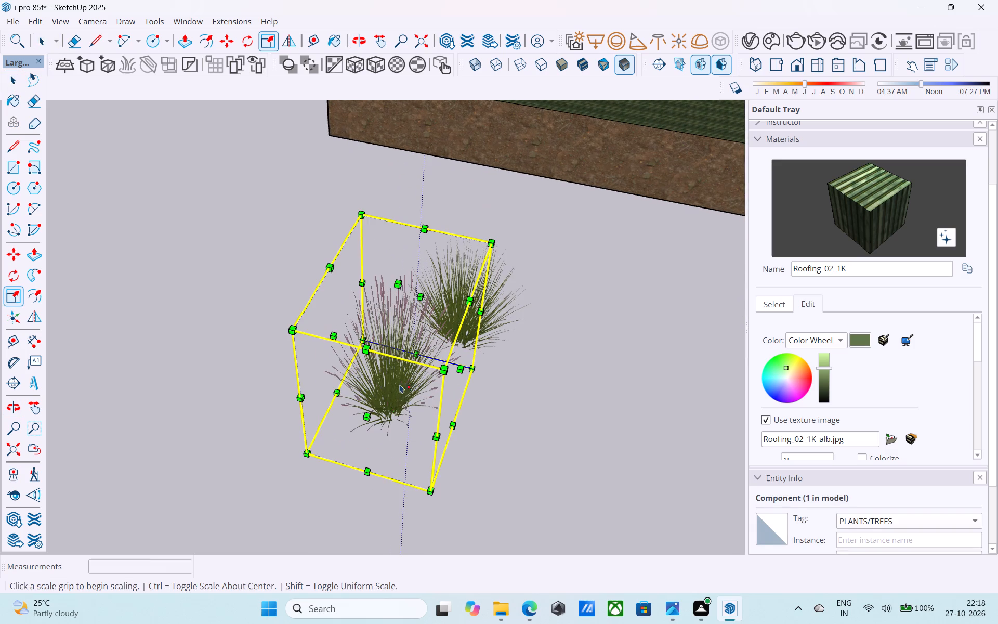
click(370, 414)
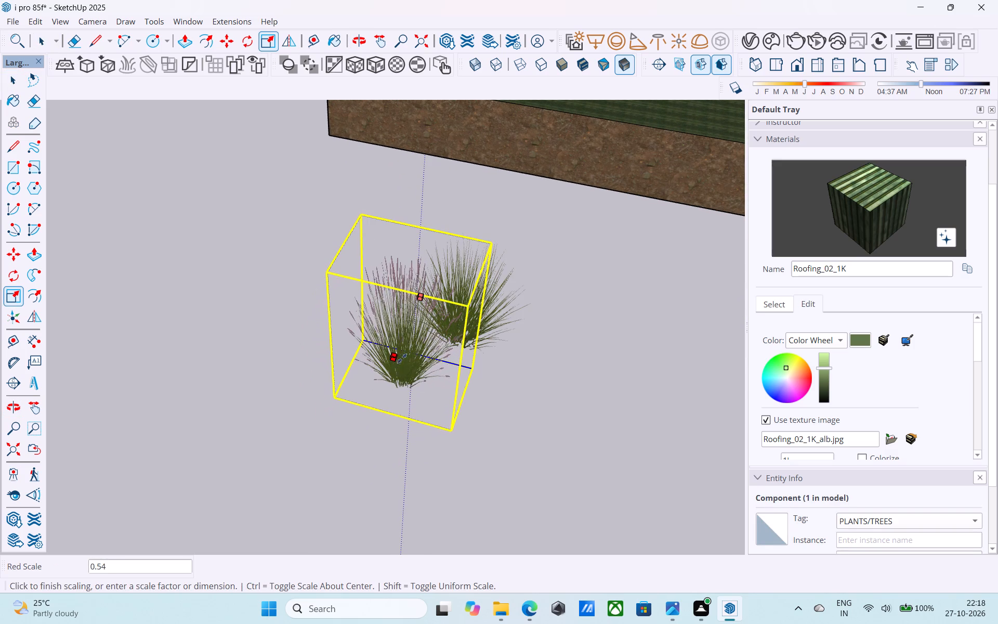
click(402, 355)
click(472, 332)
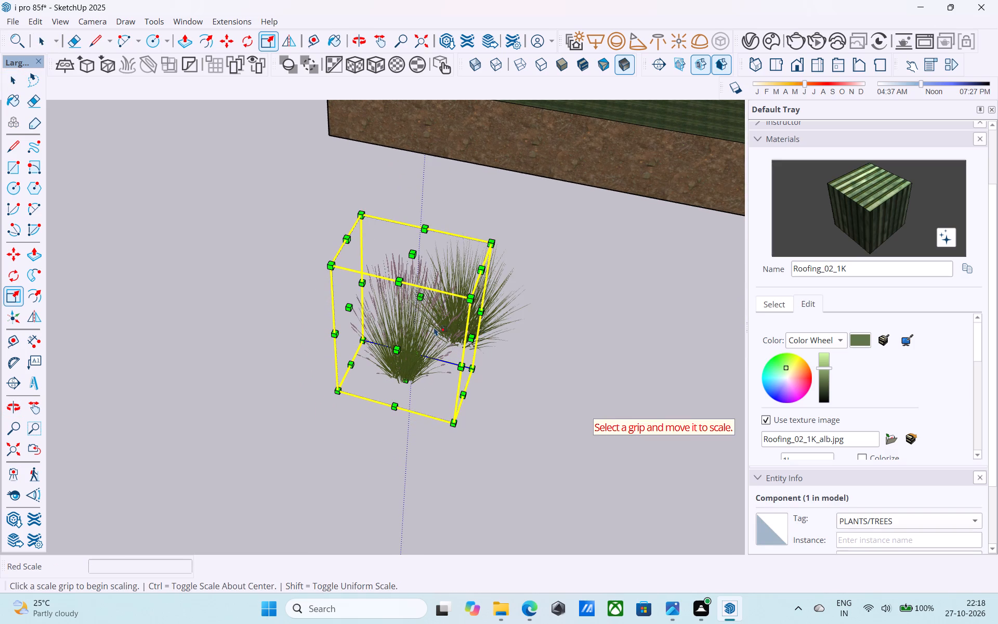
click(475, 340)
click(418, 324)
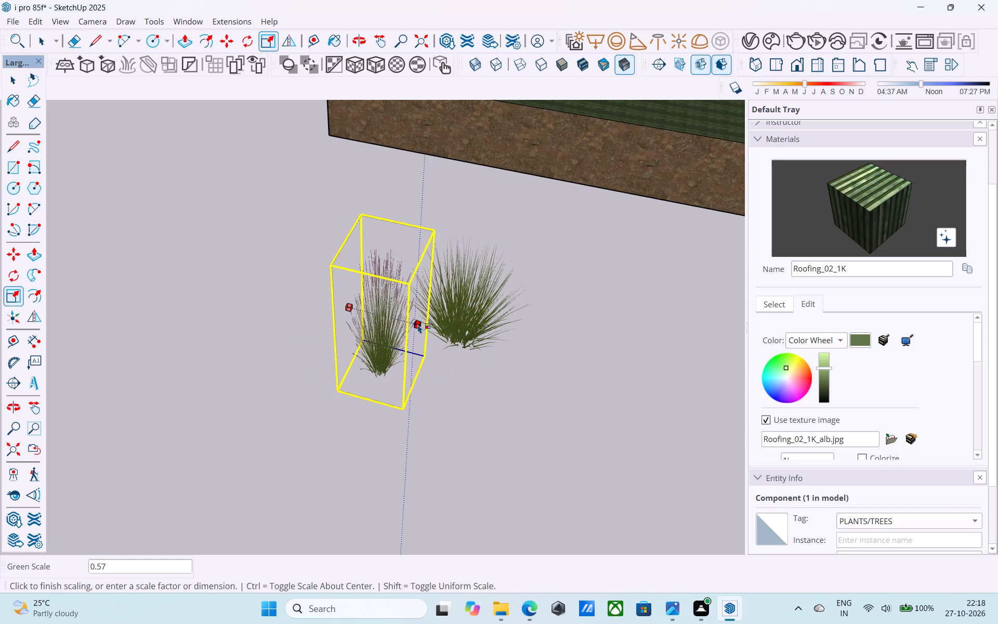
Narrow the flowering grass clump further, scaling by about 0.60 along red and 0.79 along green.
click(374, 343)
click(383, 327)
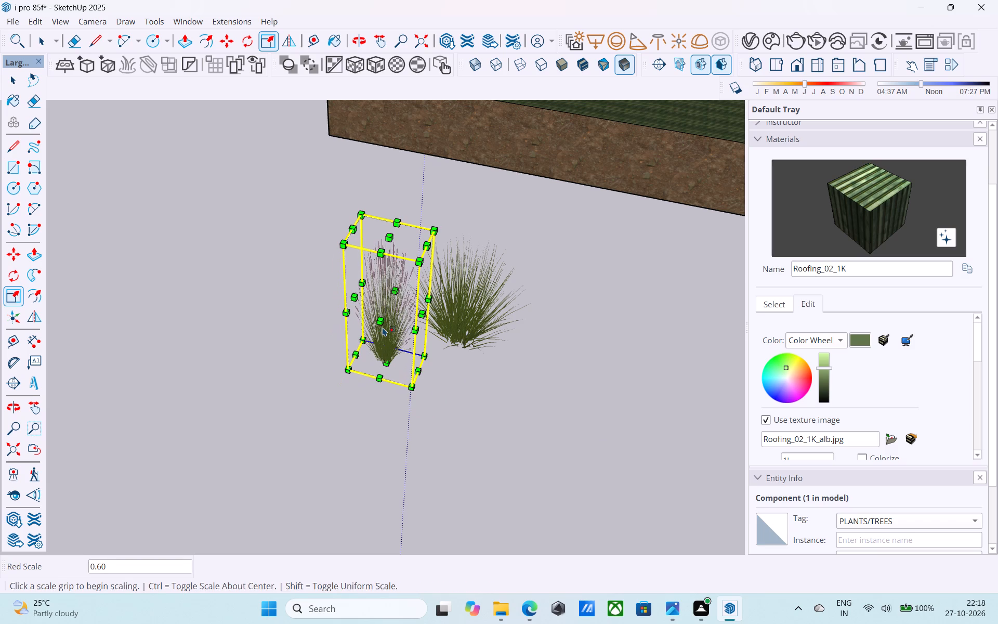
click(423, 311)
click(408, 308)
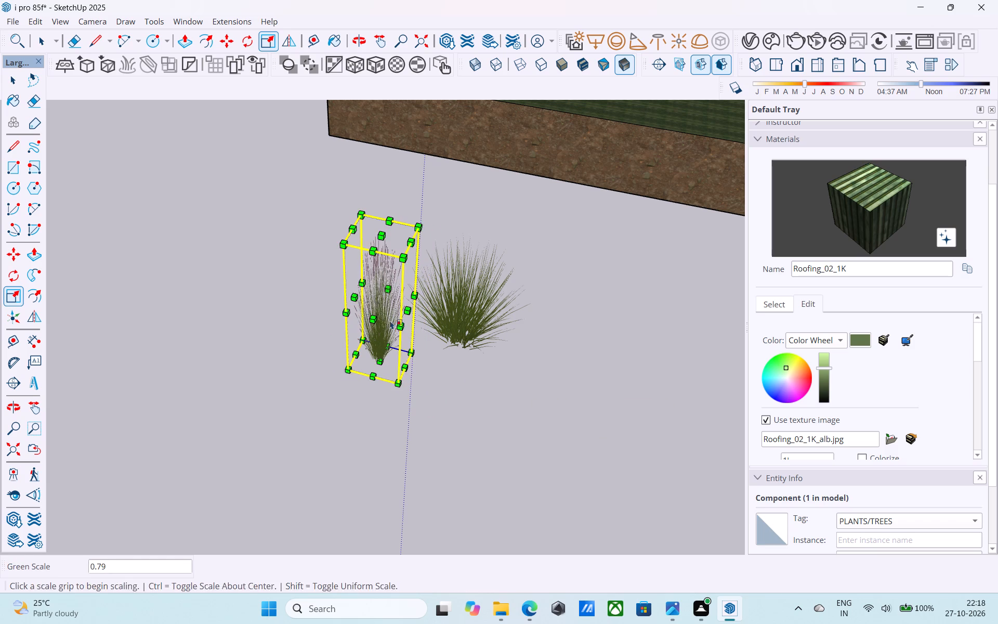
Copy the narrowed grass clump onto the round-column base block, placing seven spaced copies along its front edge from the outer corner.
middle_drag(390, 320, 424, 314)
scroll(425, 314, up, 1)
key(space)
key(m)
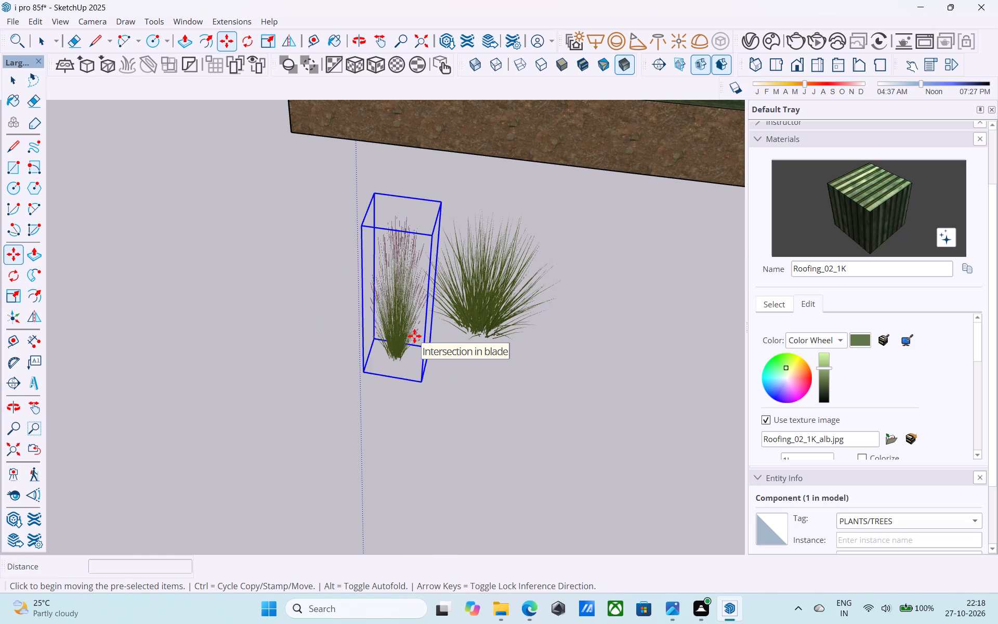
click(364, 375)
scroll(393, 285, down, 5)
middle_drag(393, 285, 392, 311)
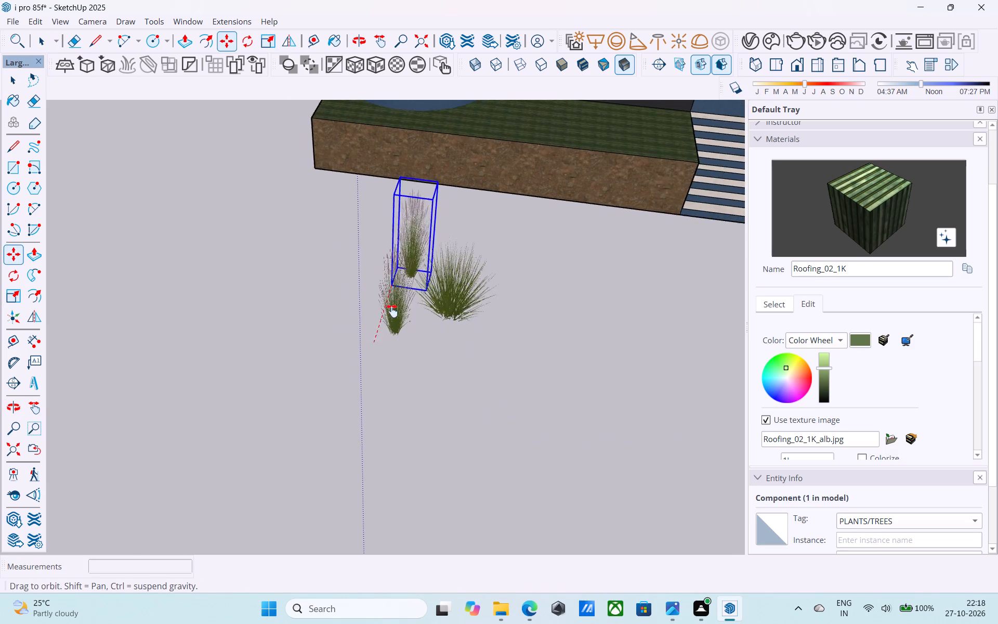
middle_drag(392, 311, 416, 470)
scroll(331, 236, up, 4)
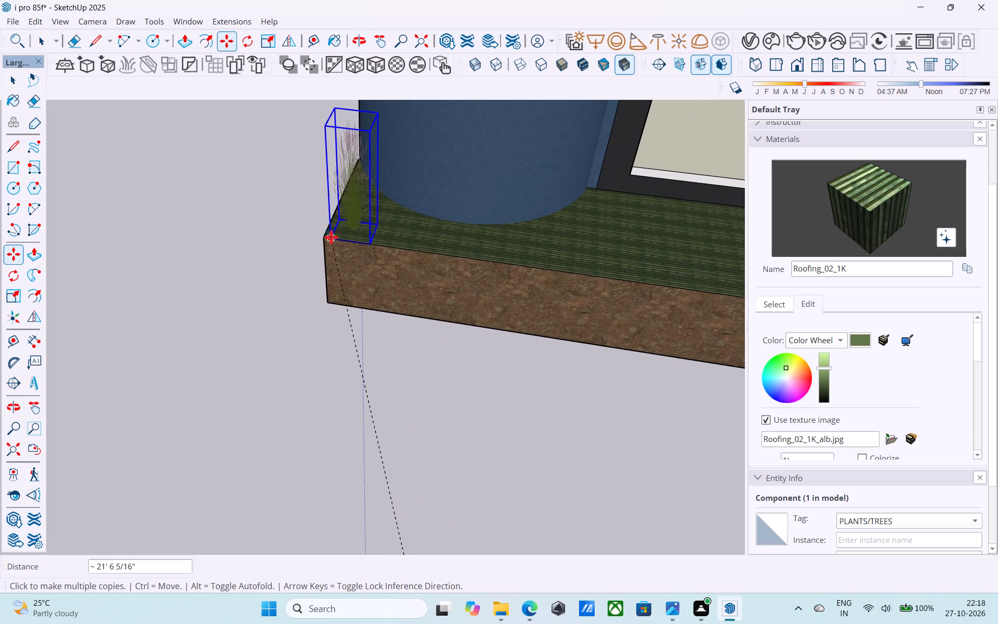
click(324, 236)
click(358, 238)
click(393, 245)
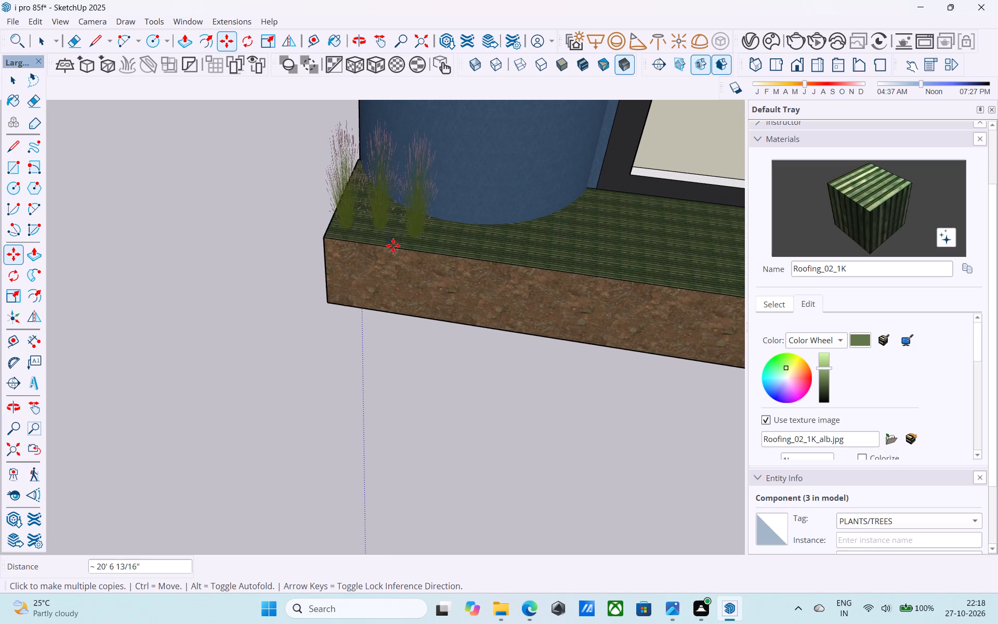
click(428, 255)
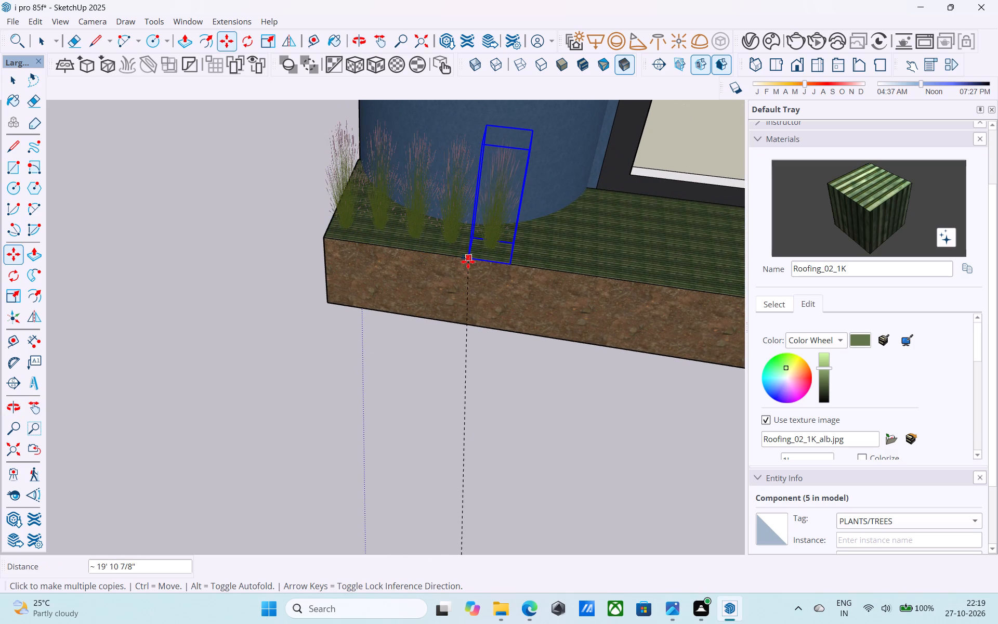
click(468, 261)
click(507, 267)
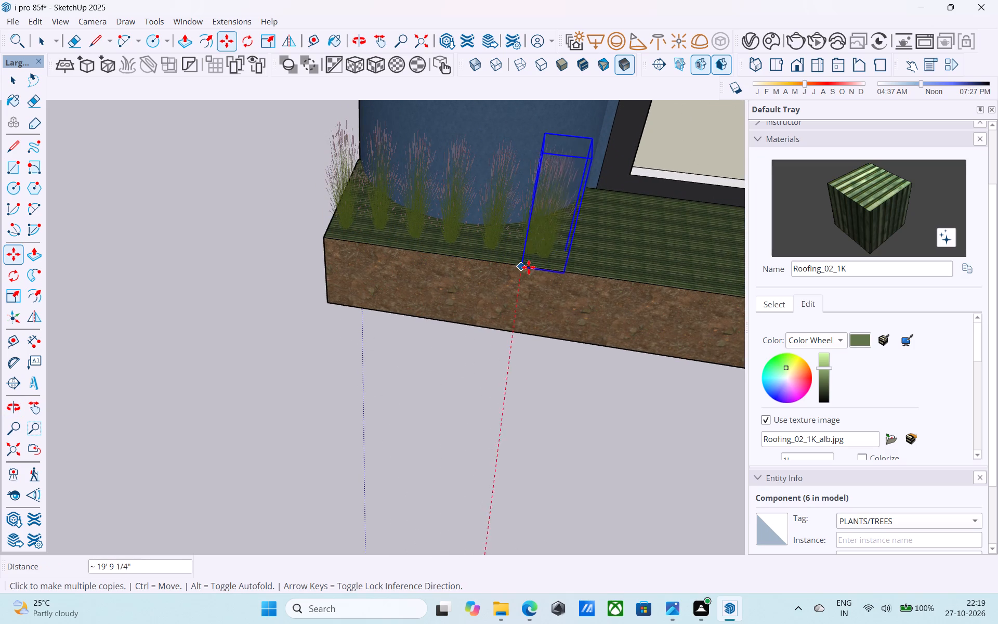
click(547, 271)
Continue the row on the round-column base block with nine more grass copies along the front edge up to the stairs.
shift+middle_drag(577, 270, 408, 275)
scroll(425, 275, up, 3)
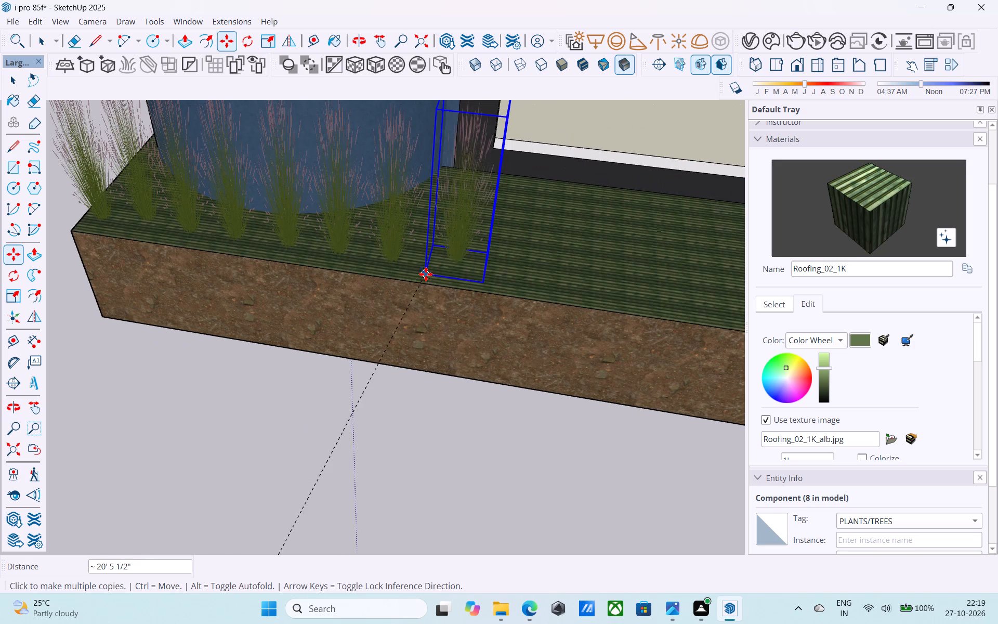
click(412, 278)
click(462, 284)
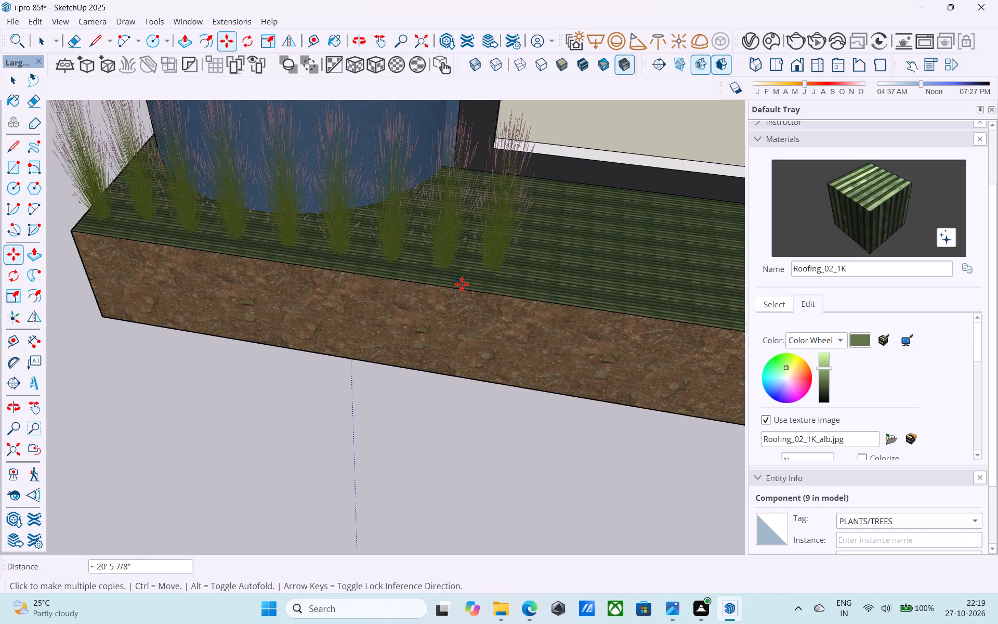
click(516, 290)
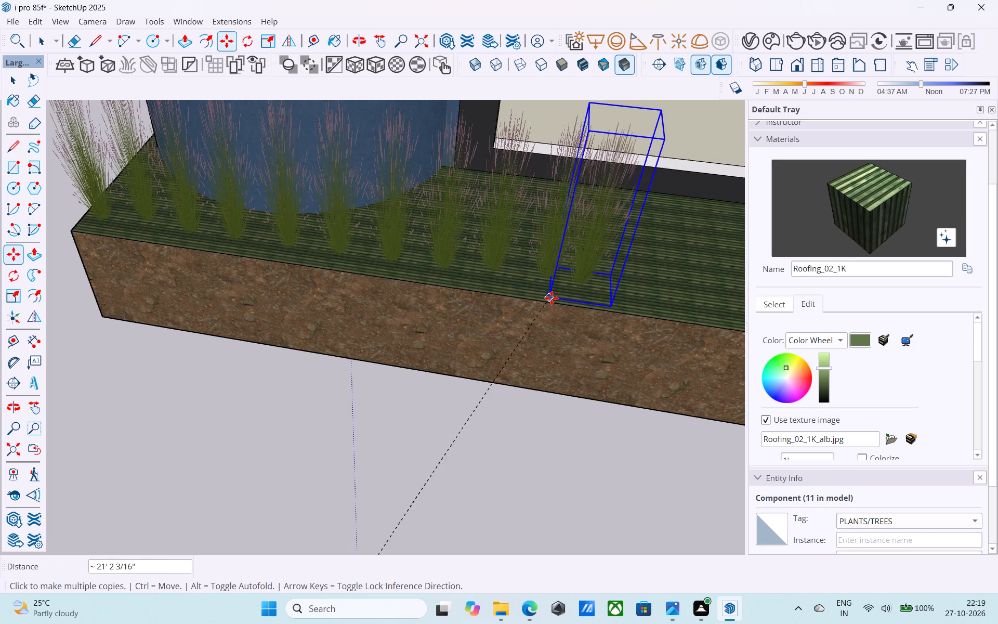
click(568, 300)
shift+middle_drag(568, 300, 332, 264)
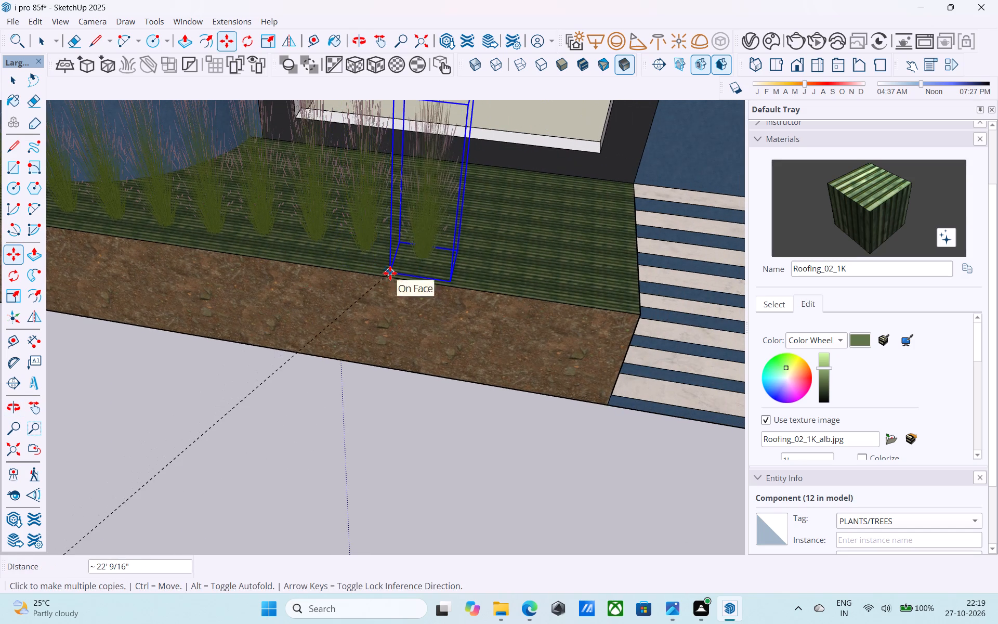
click(384, 274)
click(430, 285)
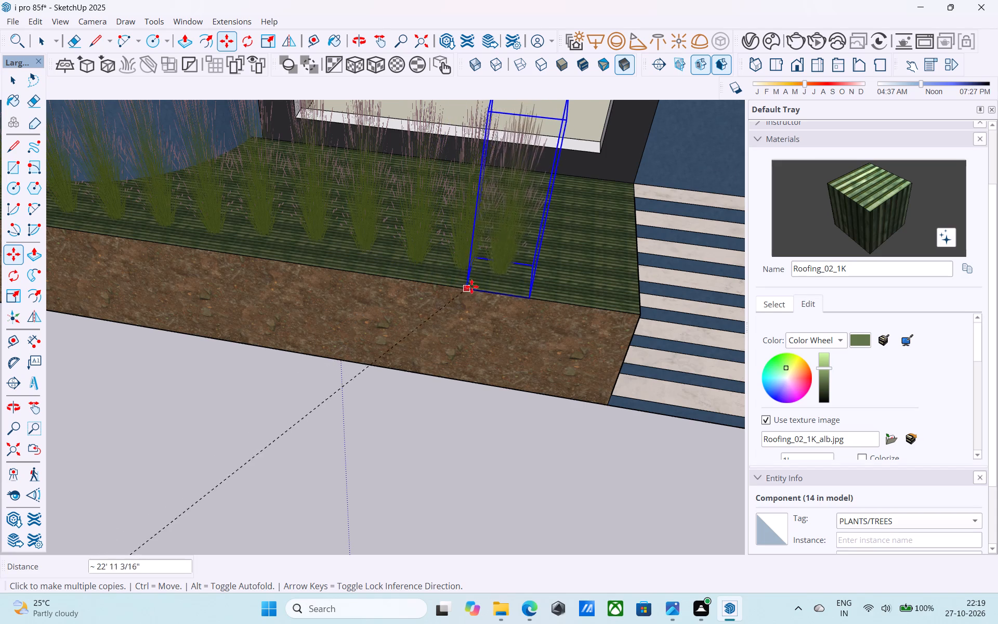
click(488, 287)
click(539, 294)
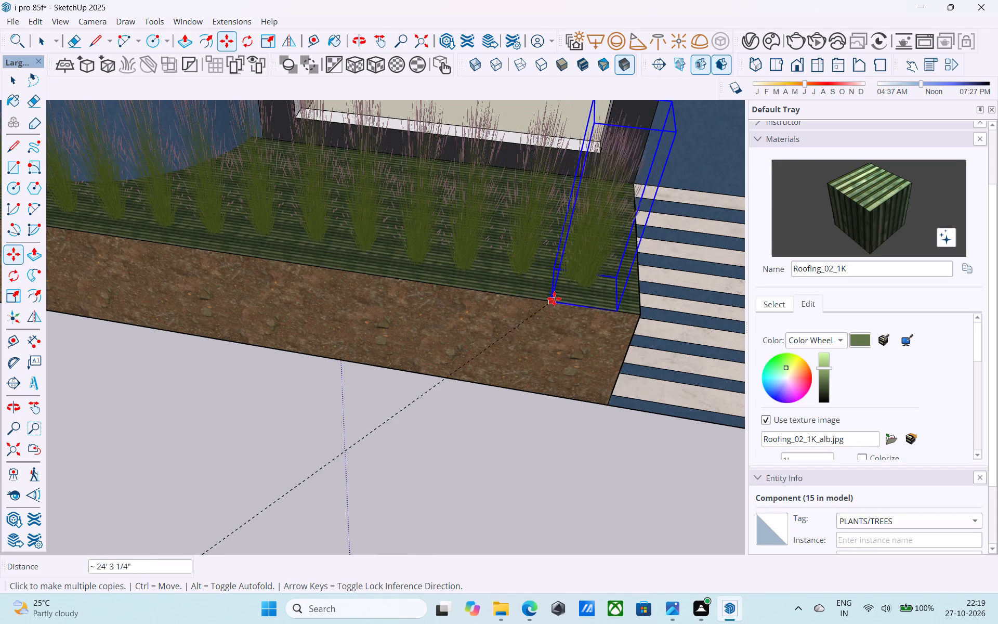
click(588, 303)
Copy the grass clump onto the base block across the stairs, placing eleven spaced copies along its front edge starting beside the steps.
scroll(490, 259, down, 9)
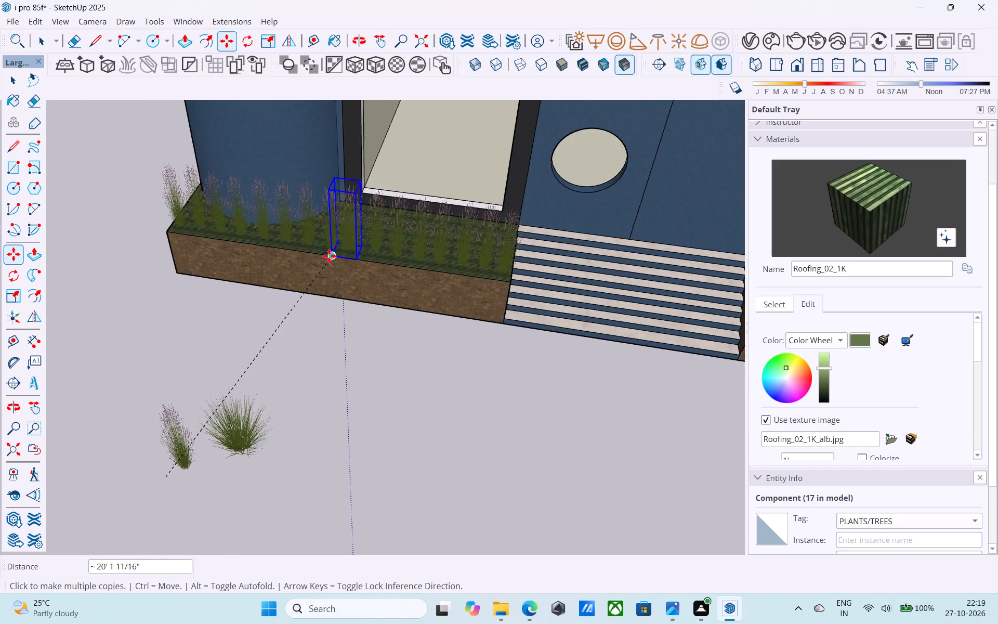
scroll(329, 256, down, 5)
scroll(500, 278, down, 1)
shift+middle_drag(501, 277, 279, 281)
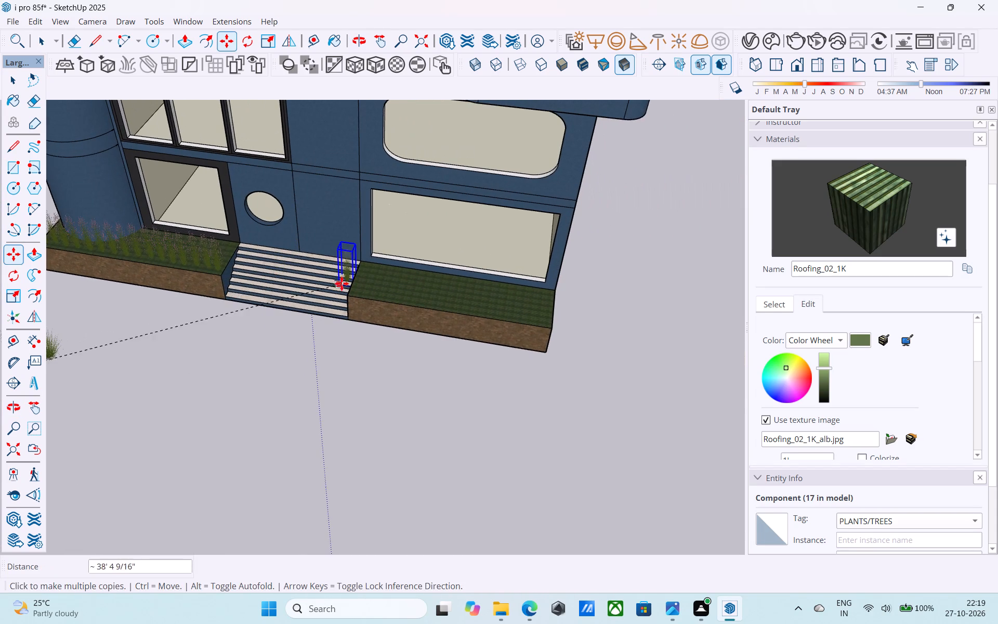
middle_drag(421, 268, 409, 273)
scroll(359, 292, up, 6)
click(330, 298)
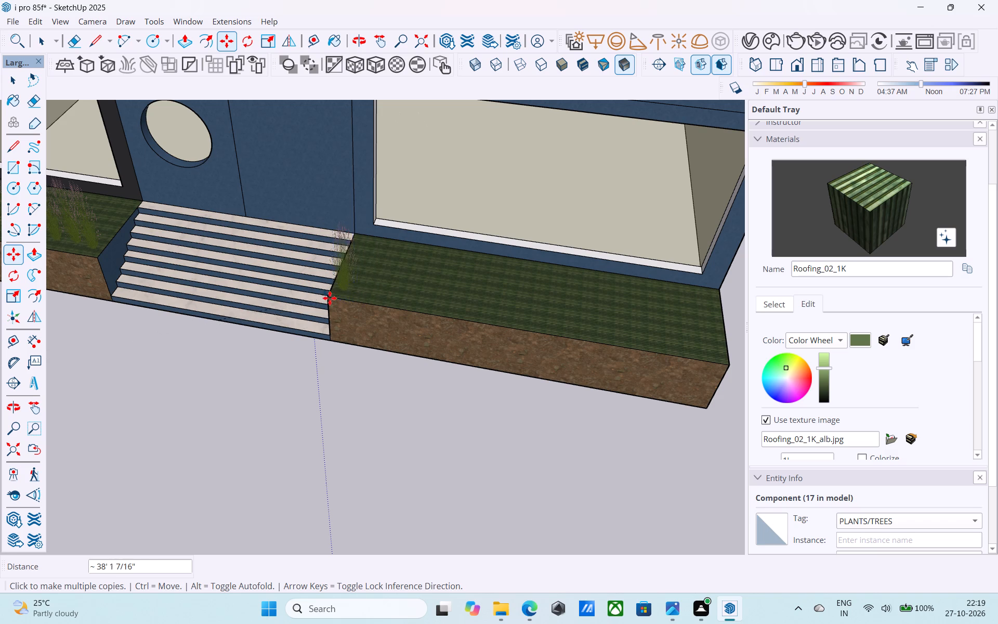
click(352, 303)
click(380, 308)
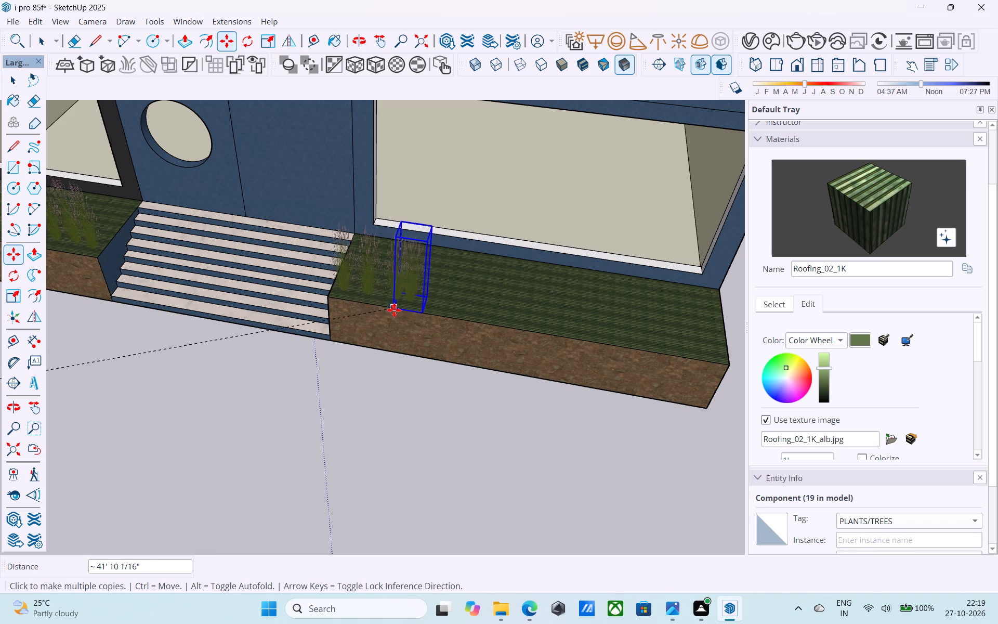
click(407, 313)
click(432, 315)
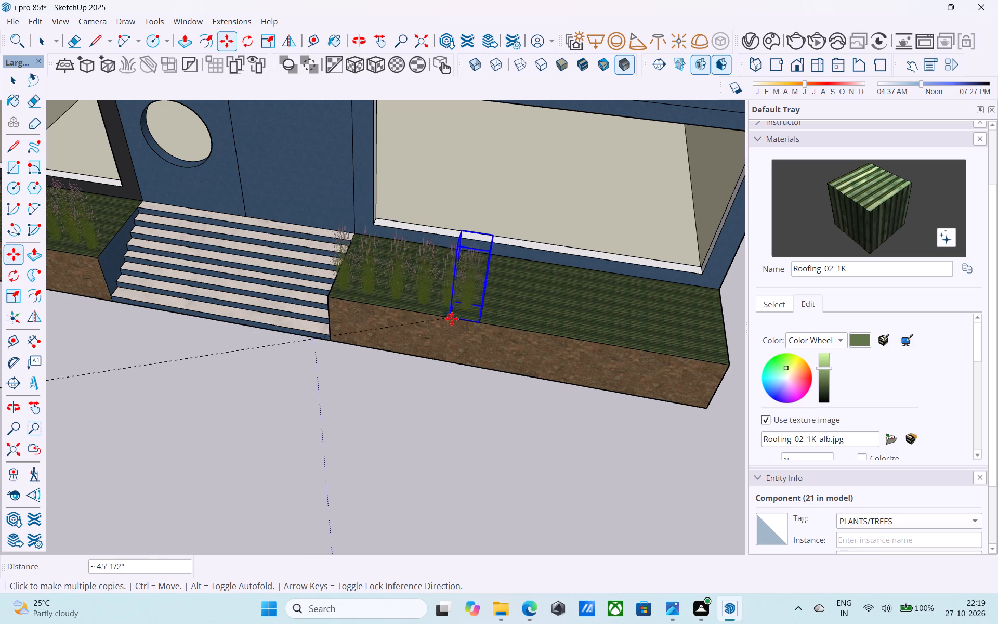
click(456, 320)
click(484, 323)
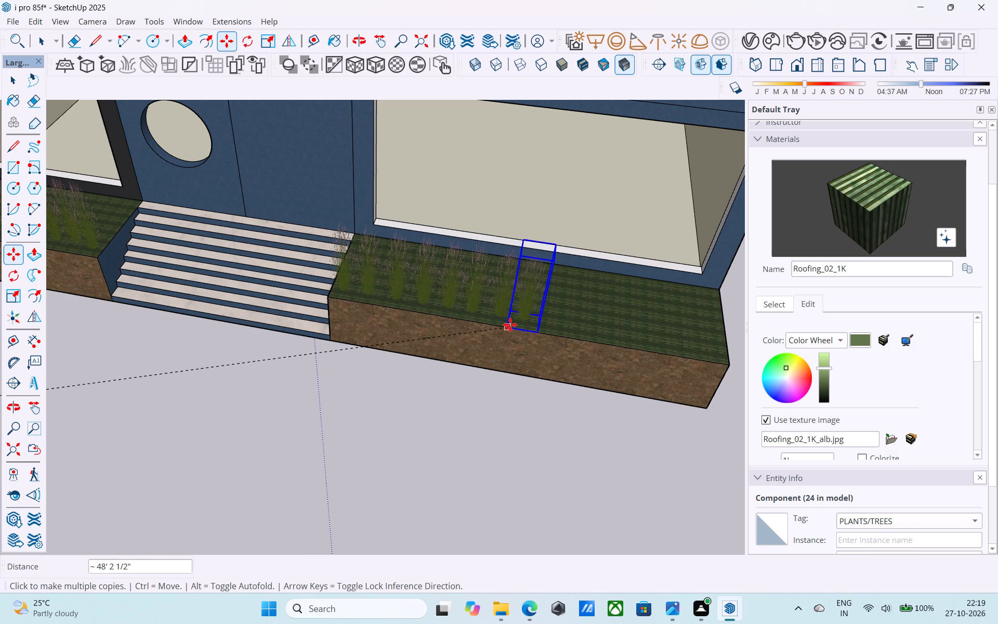
click(510, 324)
click(535, 328)
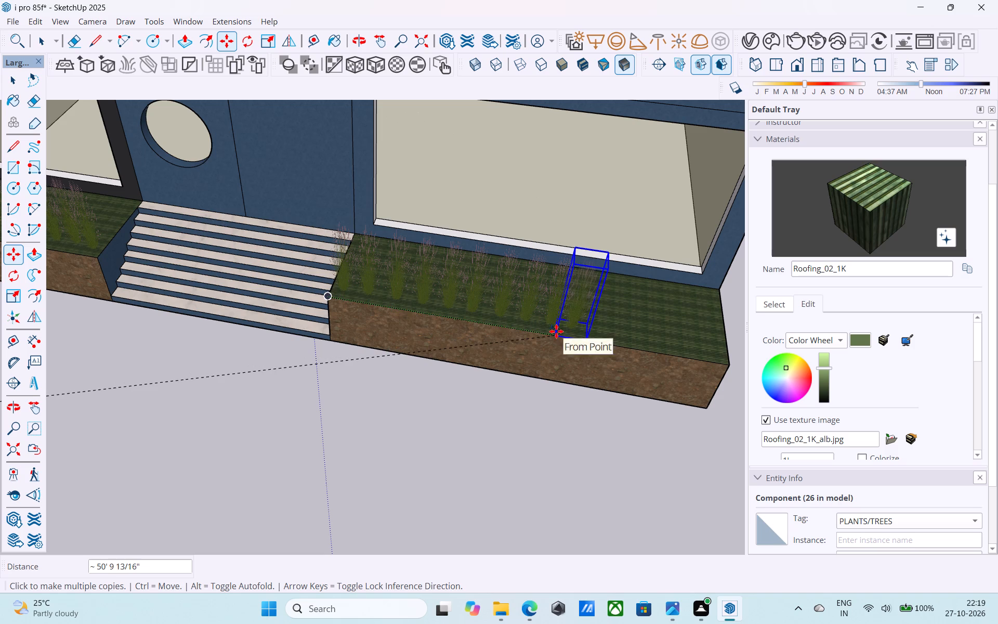
drag(557, 331, 564, 330)
click(583, 330)
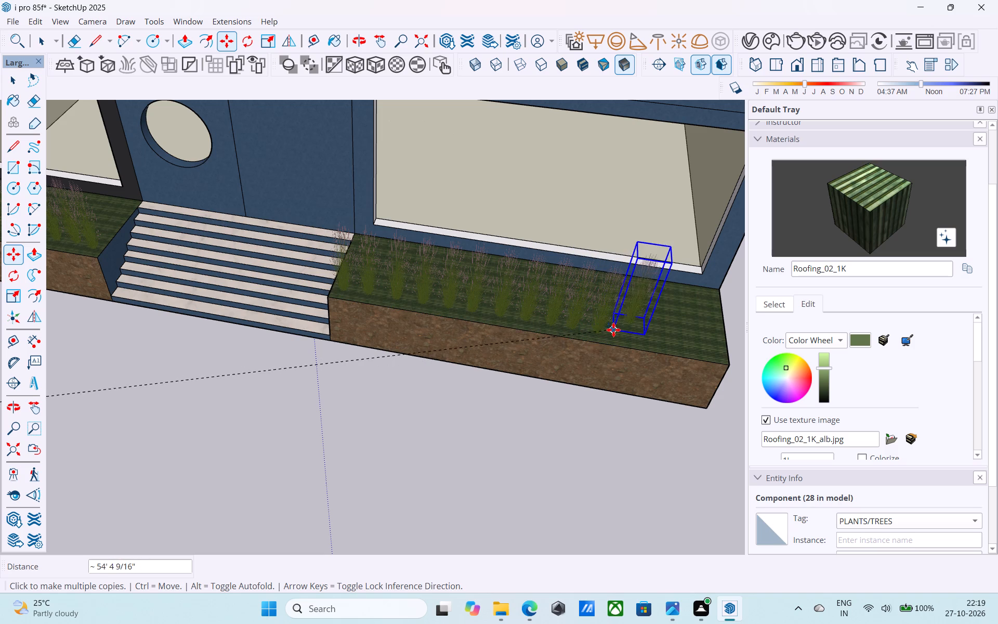
Continue the row on that base block with six more grass copies along the front edge to its outer corner.
middle_drag(613, 331, 430, 329)
scroll(518, 368, up, 5)
scroll(477, 367, down, 3)
shift+middle_drag(464, 359, 367, 255)
scroll(417, 331, up, 2)
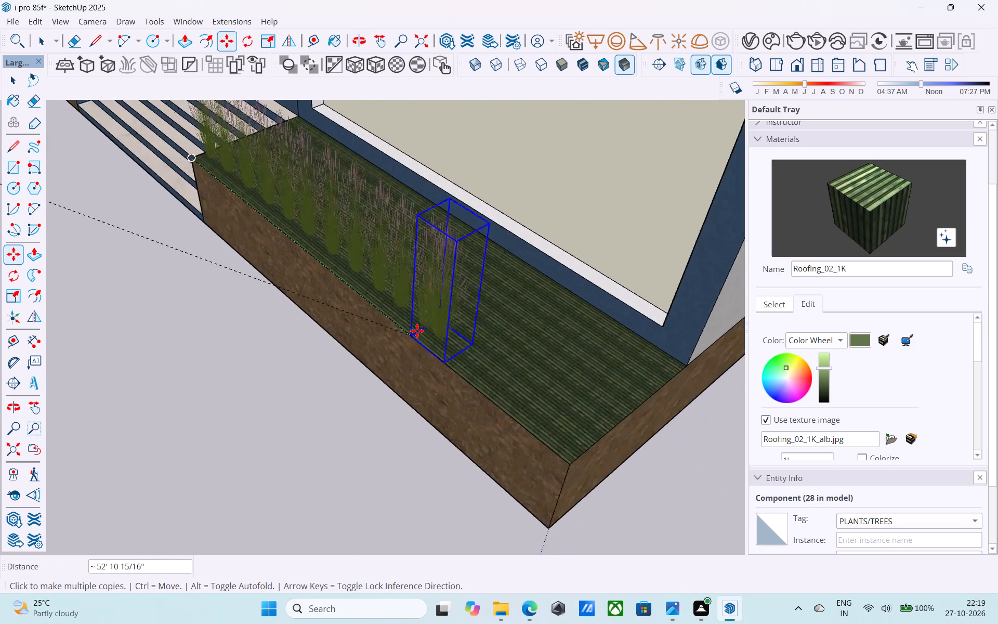
scroll(417, 331, up, 4)
click(422, 347)
click(465, 379)
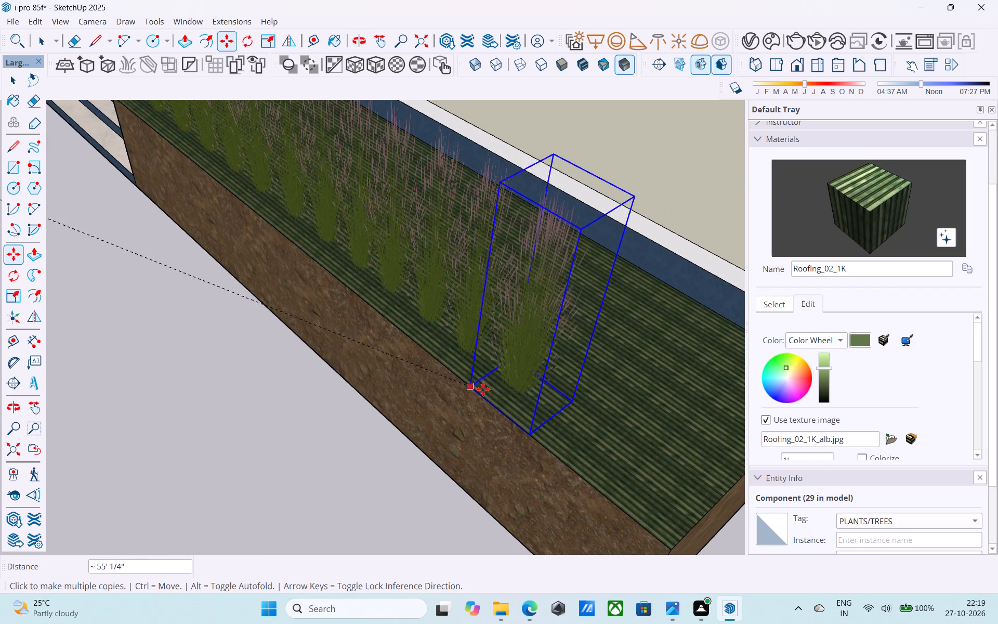
click(504, 403)
click(536, 424)
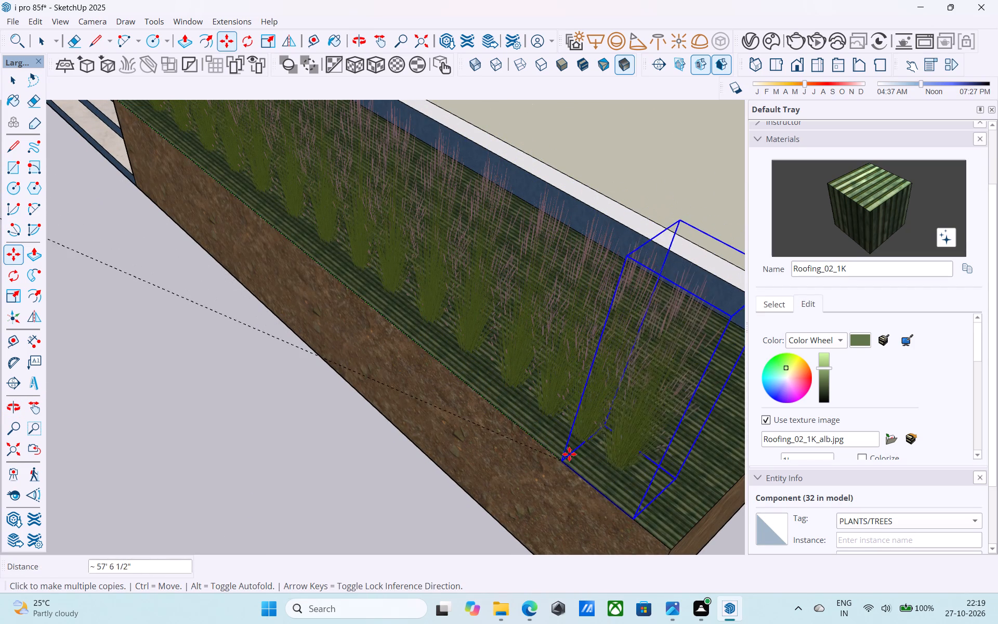
click(571, 458)
click(614, 487)
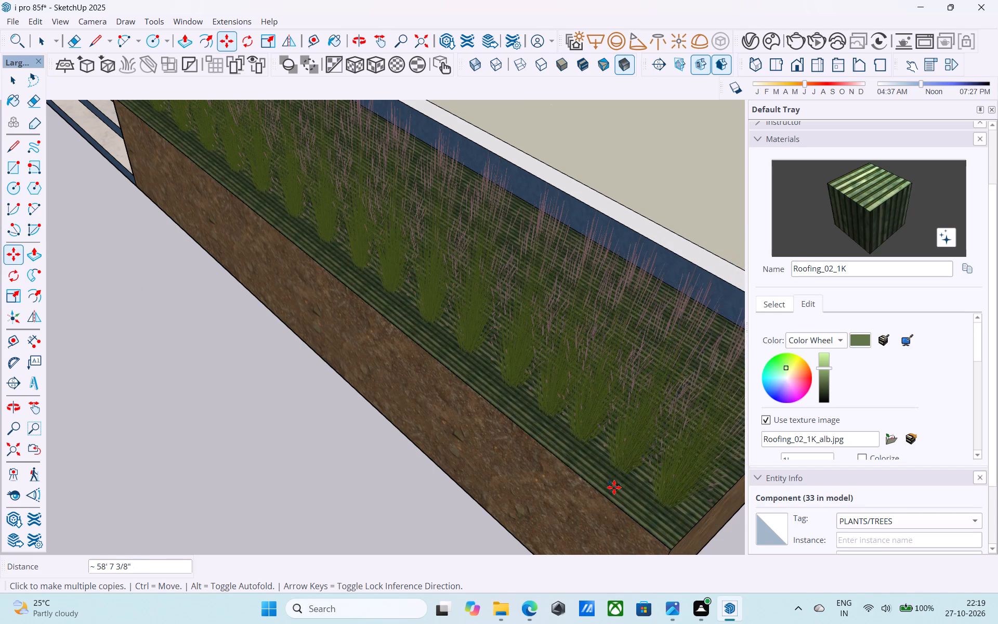
Place four grass copies across the same base block's short outer end, working from the building wall towards the front row.
scroll(550, 435, down, 19)
middle_drag(477, 392, 627, 342)
scroll(605, 323, down, 4)
middle_drag(577, 348, 591, 335)
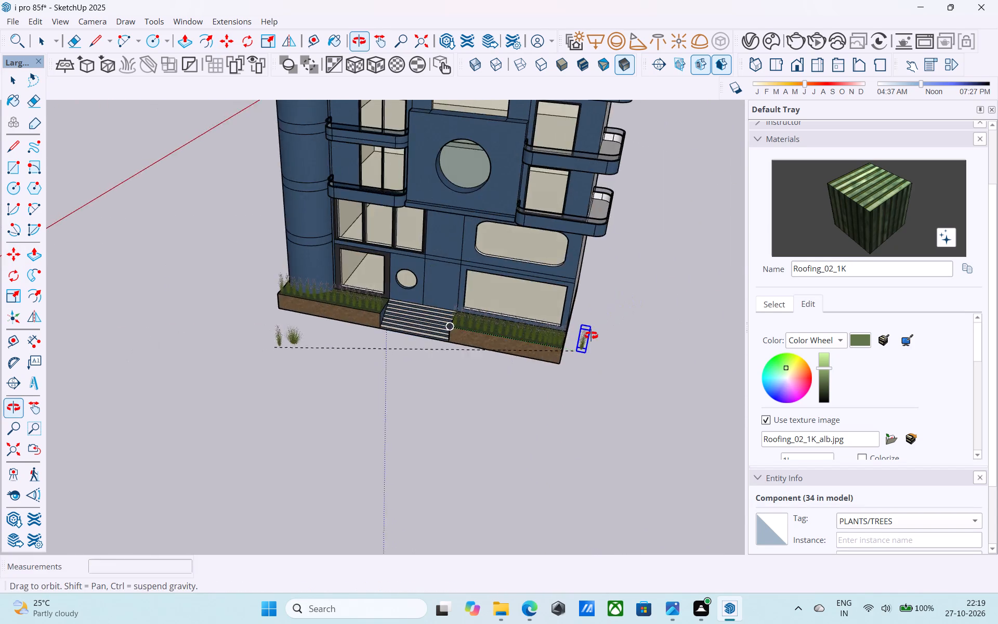
middle_drag(591, 335, 258, 322)
scroll(401, 422, up, 15)
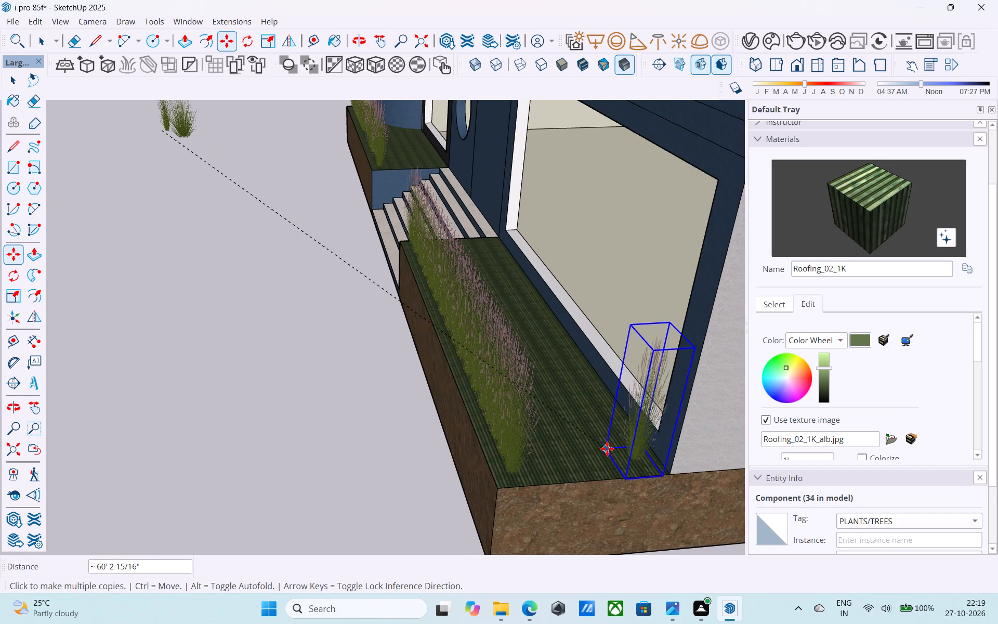
click(608, 453)
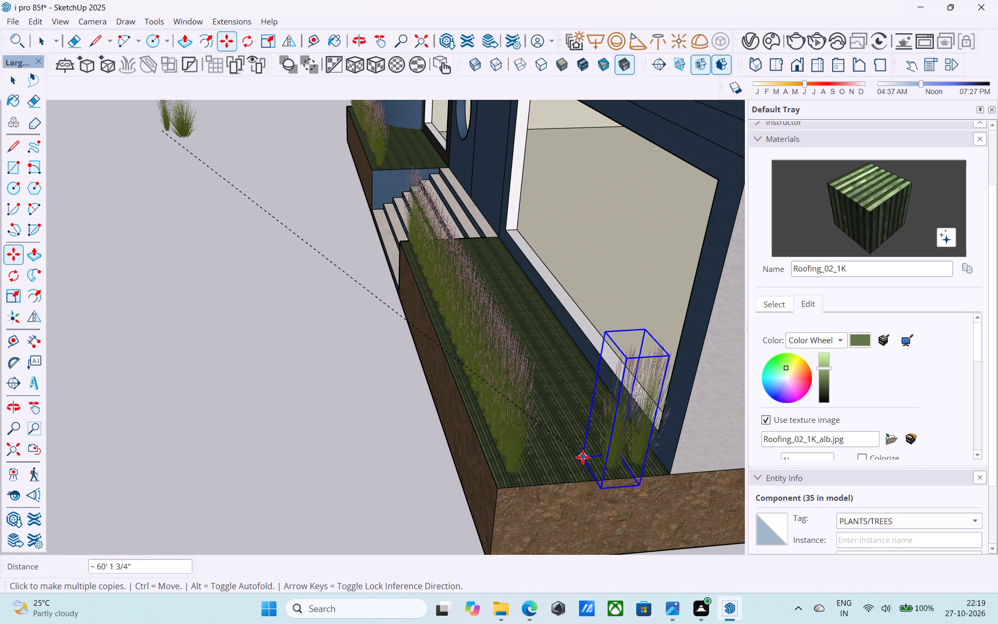
click(583, 452)
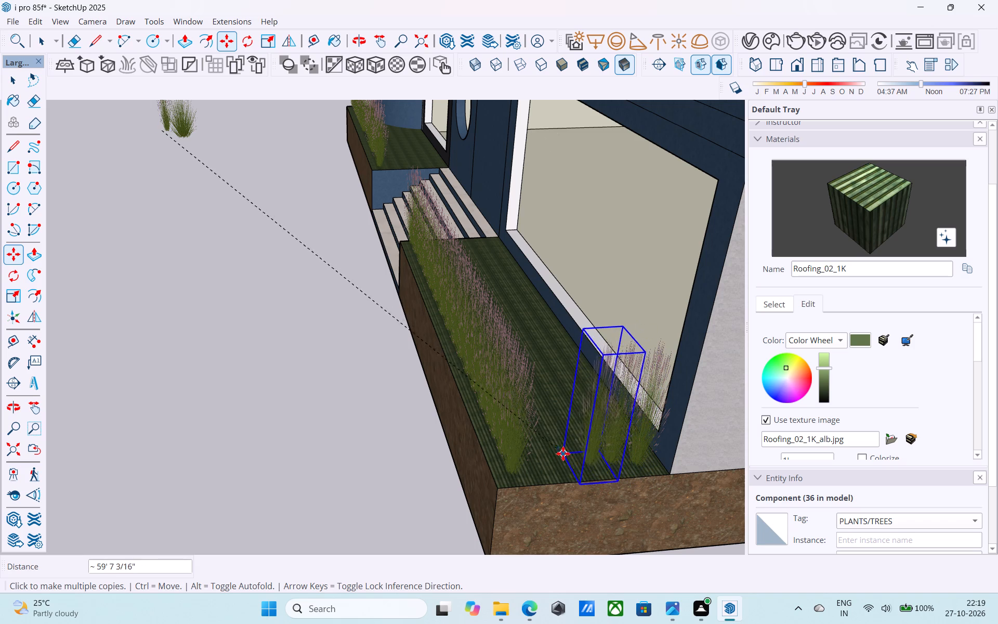
click(556, 453)
click(528, 458)
Place five grass copies across the short outer end of the round-column base block, from the column to the front corner.
scroll(344, 459, down, 2)
middle_drag(326, 464, 268, 480)
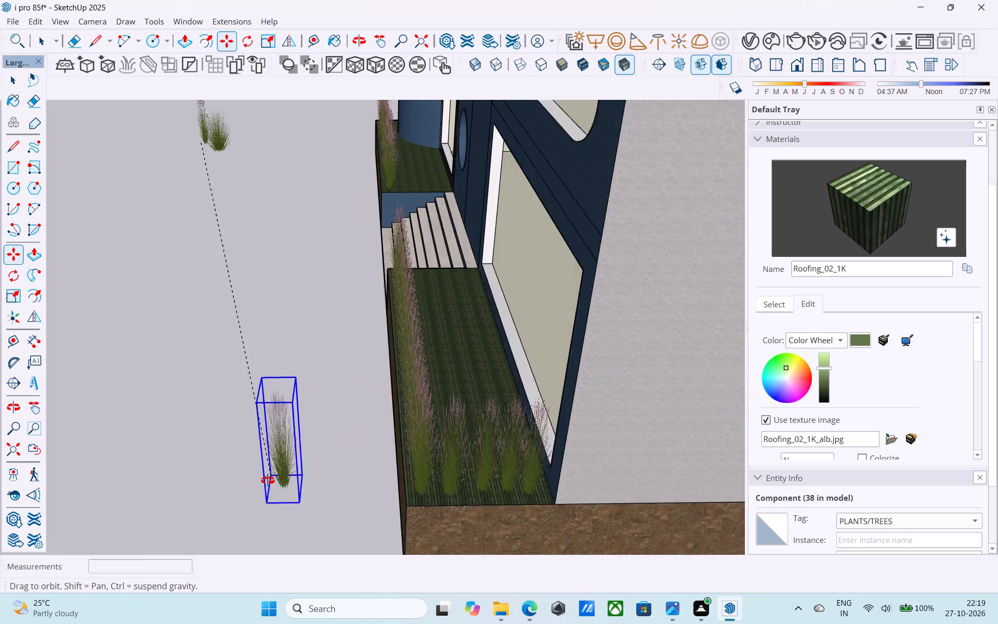
middle_drag(268, 480, 279, 371)
scroll(332, 385, down, 4)
middle_drag(332, 386, 668, 524)
scroll(494, 427, down, 5)
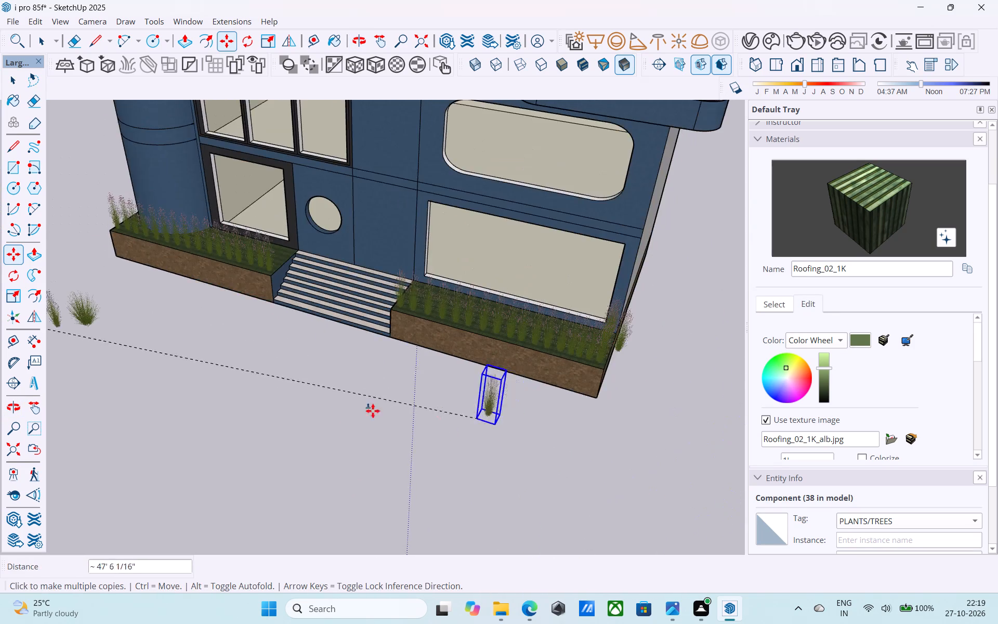
middle_drag(217, 412, 657, 393)
scroll(615, 302, down, 5)
scroll(244, 463, up, 10)
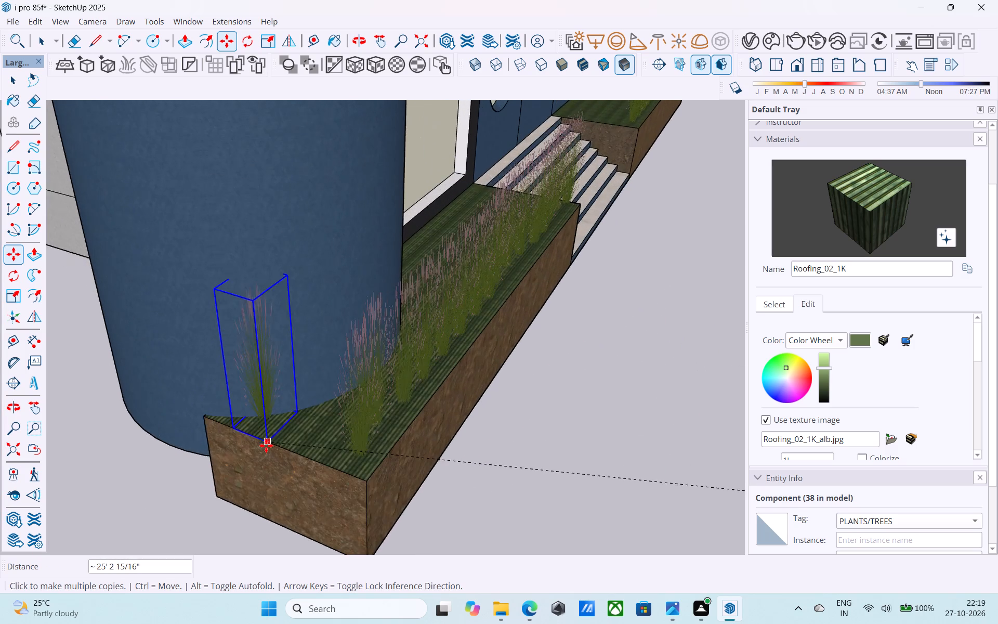
scroll(266, 446, up, 4)
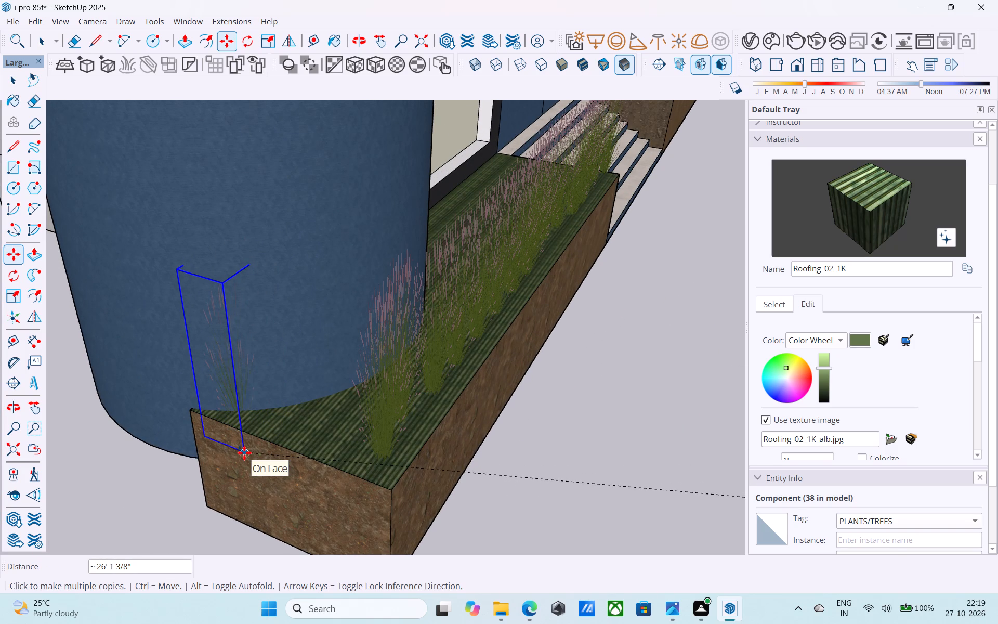
click(244, 453)
click(274, 466)
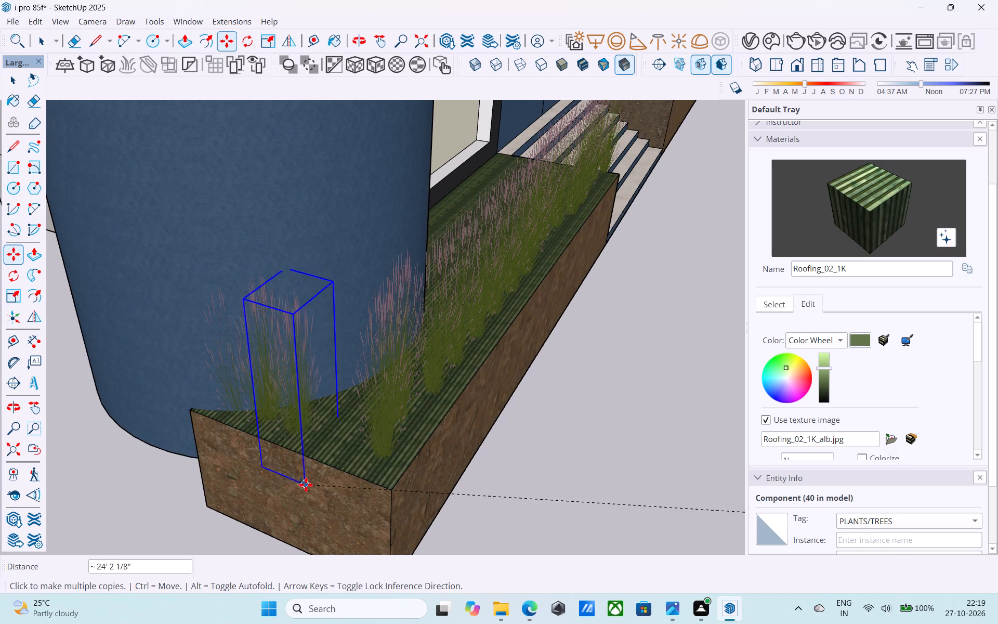
click(306, 485)
click(340, 499)
click(365, 507)
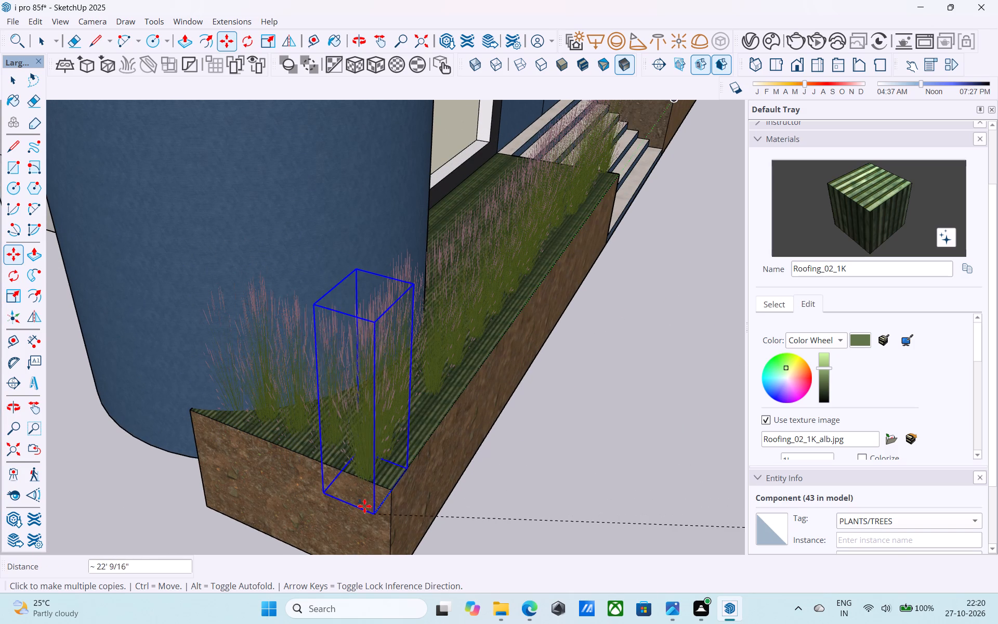
Copy the grass clump up to the roof terrace, placing five spaced copies along the front parapet from the column-side corner.
scroll(364, 504, down, 5)
middle_drag(316, 495, 243, 489)
scroll(239, 471, down, 6)
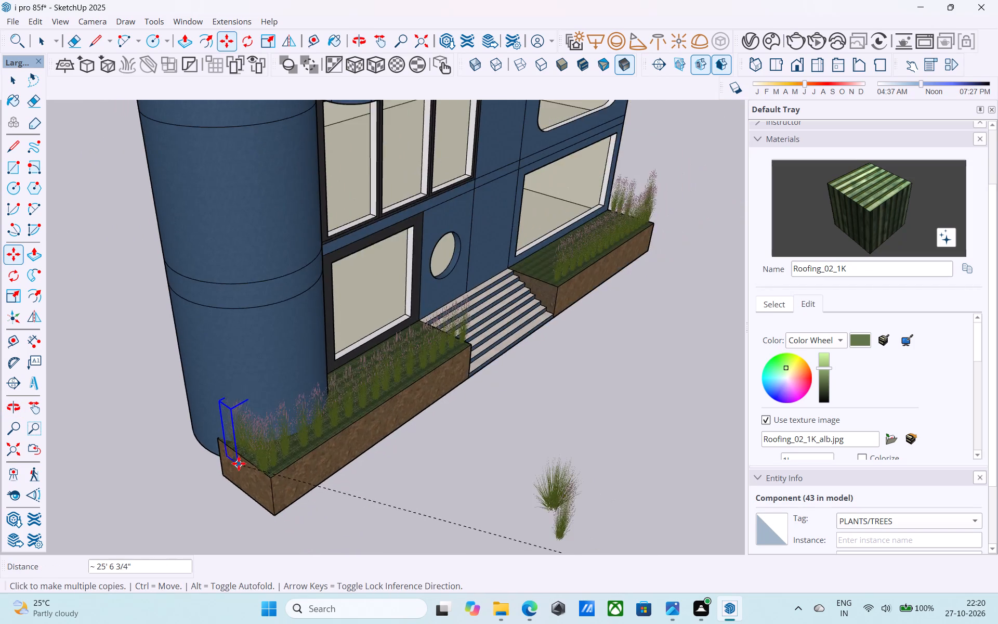
scroll(239, 463, down, 9)
middle_drag(376, 431, 153, 410)
scroll(277, 359, down, 5)
scroll(338, 360, up, 2)
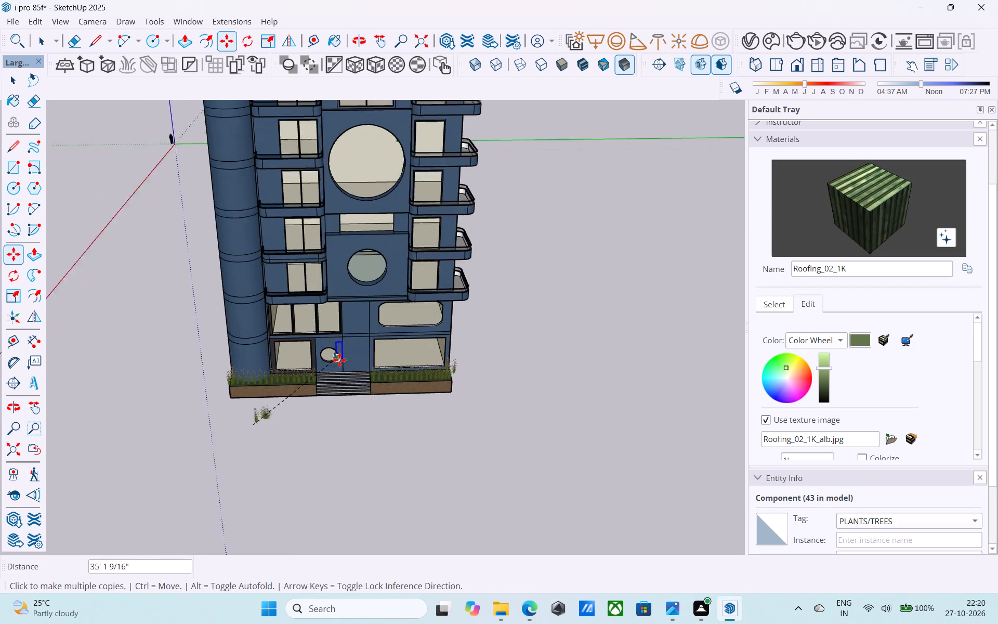
scroll(339, 360, up, 13)
scroll(354, 346, down, 12)
middle_drag(331, 392, 333, 354)
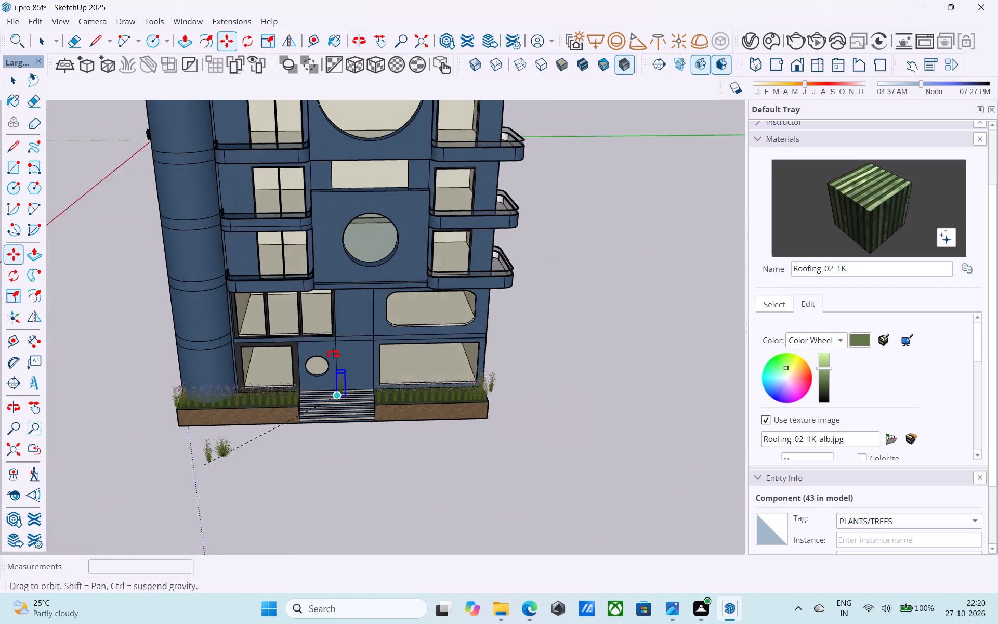
middle_drag(333, 354, 347, 271)
scroll(351, 183, down, 5)
middle_drag(369, 286, 342, 455)
scroll(342, 451, down, 5)
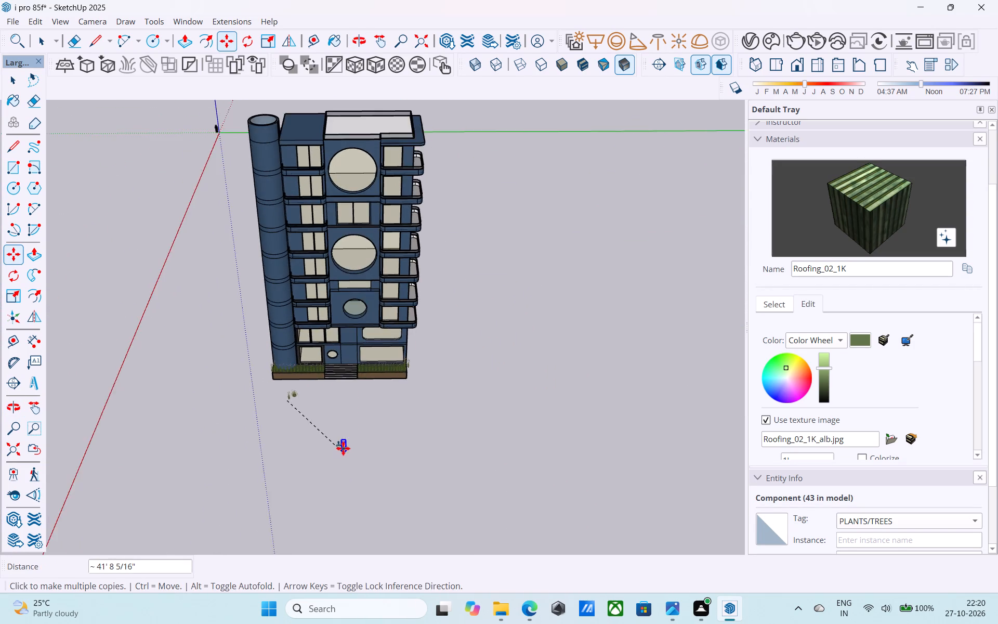
scroll(344, 448, down, 4)
middle_drag(344, 448, 345, 439)
scroll(345, 242, up, 9)
middle_drag(381, 236, 295, 262)
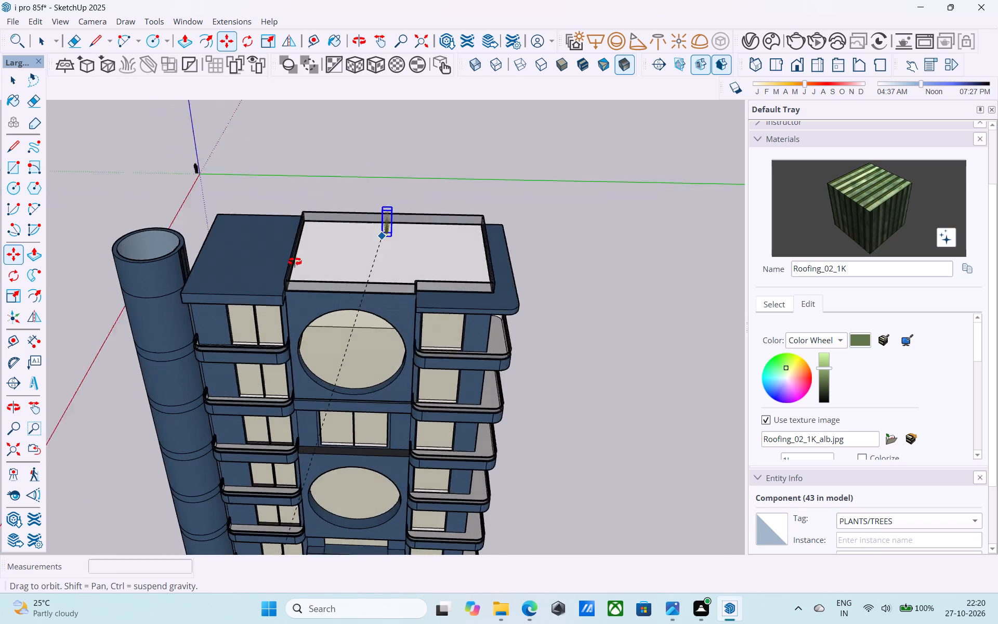
middle_drag(295, 262, 0, 325)
middle_drag(398, 321, 101, 291)
scroll(203, 211, up, 7)
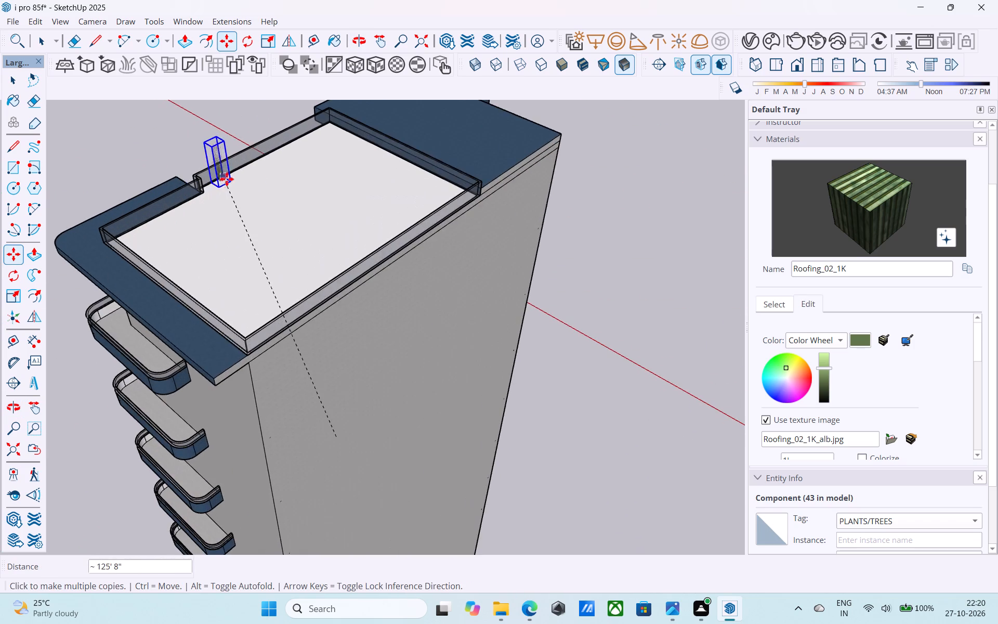
scroll(269, 179, up, 5)
scroll(344, 147, down, 1)
middle_drag(344, 146, 365, 247)
scroll(355, 230, up, 5)
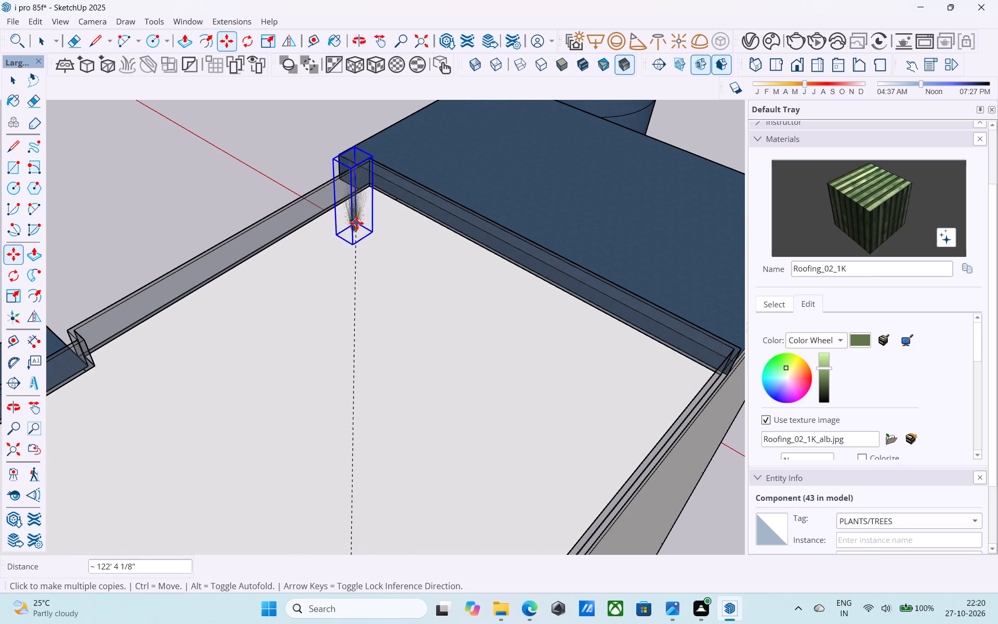
click(367, 192)
click(357, 194)
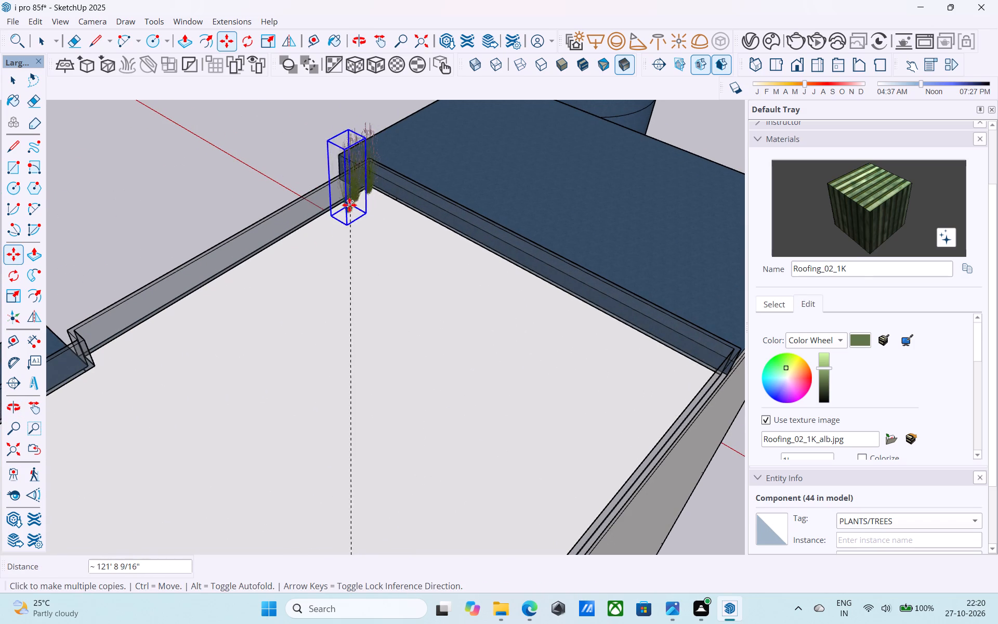
click(346, 205)
click(333, 213)
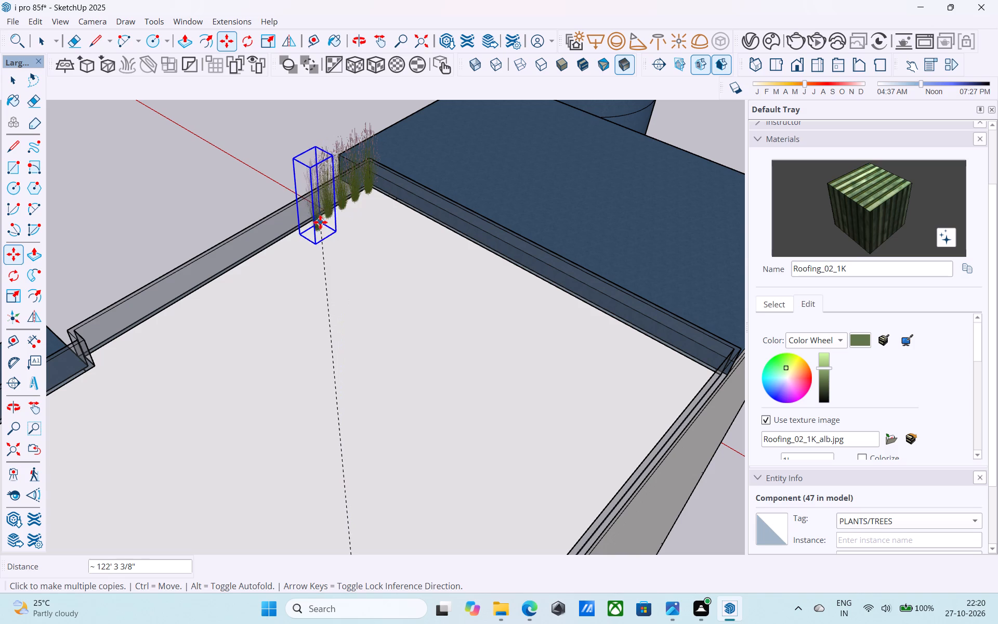
click(319, 222)
Continue the roof terrace row with ten more grass copies along the front parapet to its far corner.
click(303, 228)
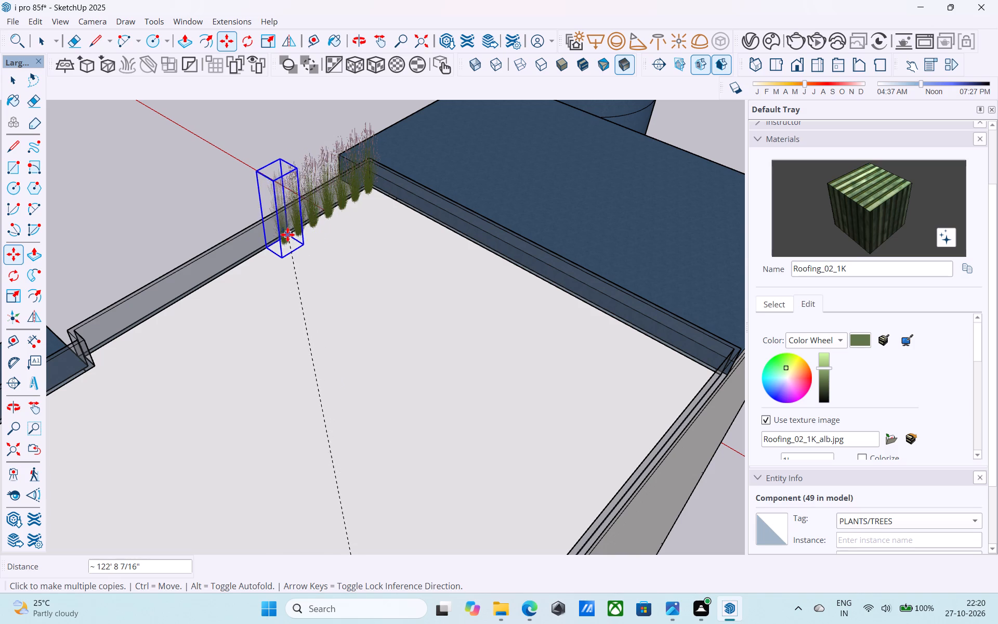
click(286, 235)
click(271, 242)
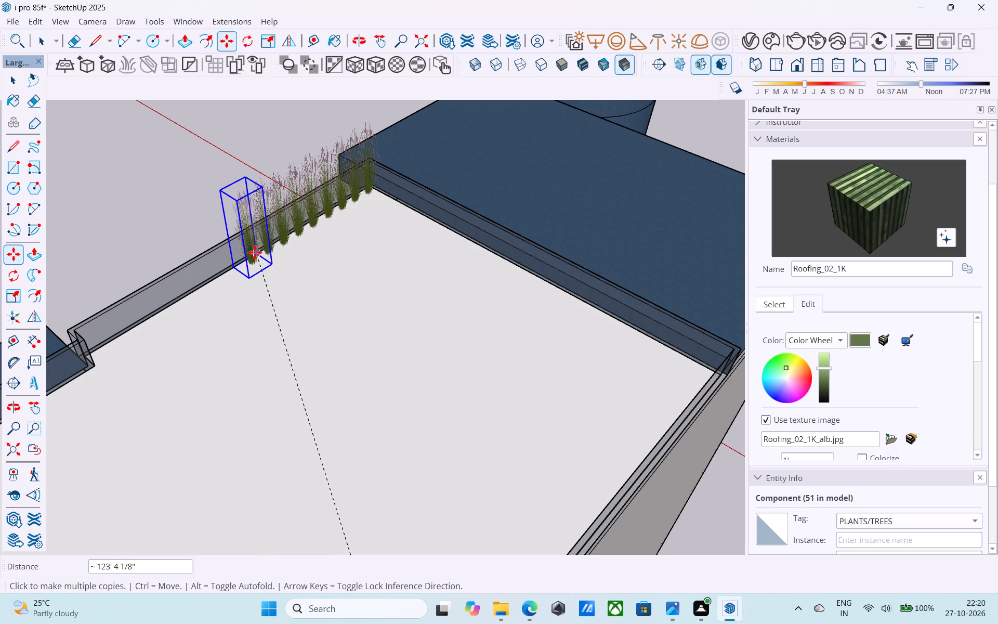
click(255, 252)
click(232, 267)
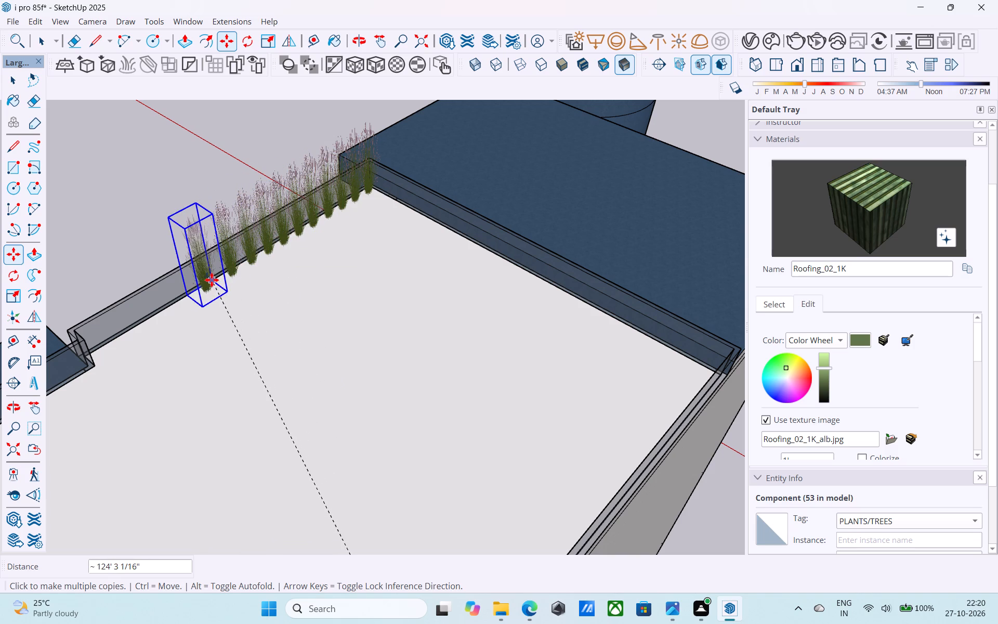
click(215, 278)
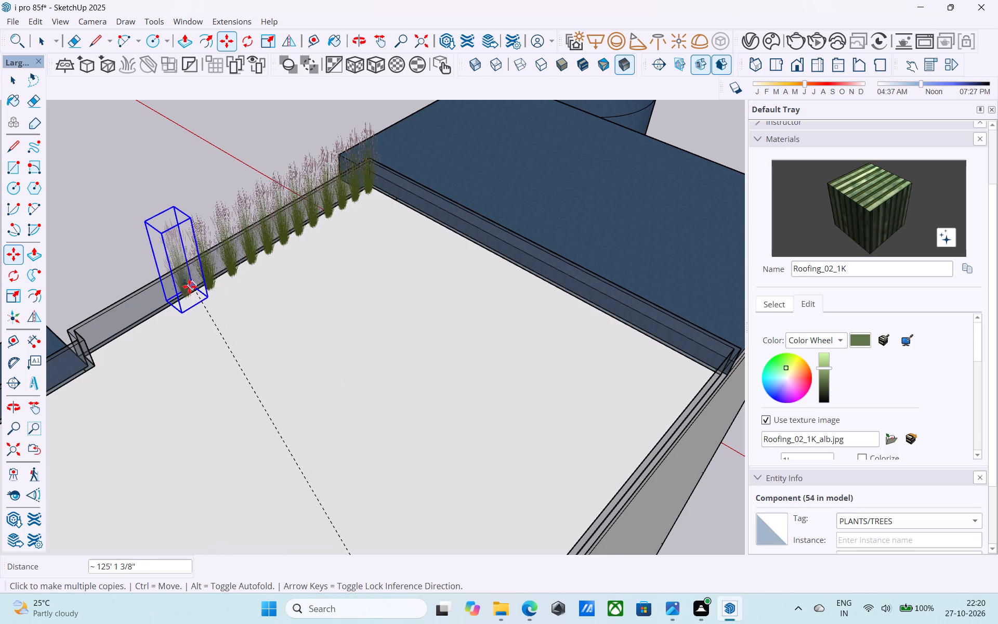
click(190, 291)
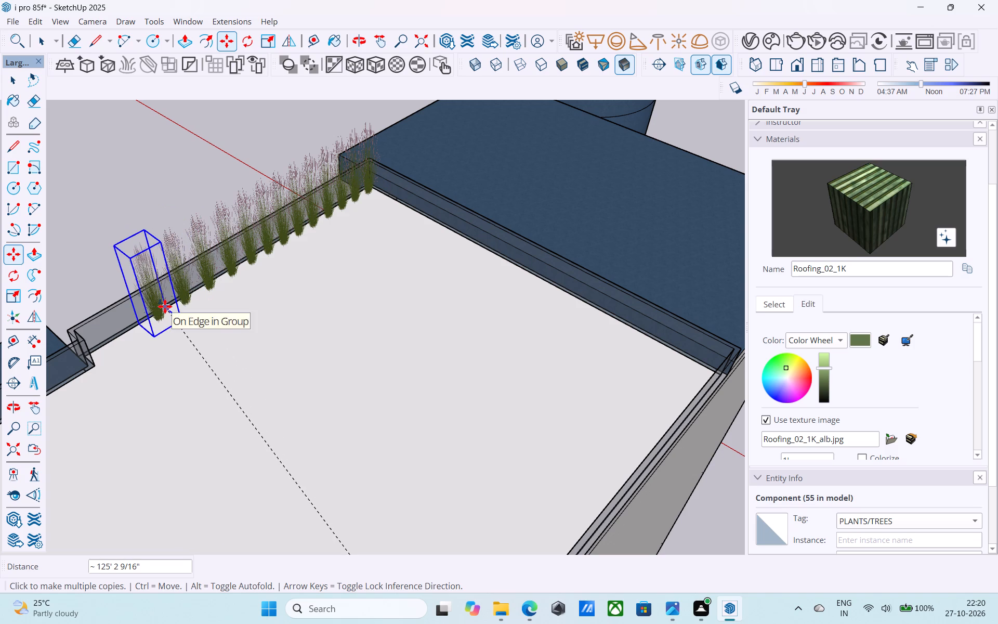
click(165, 306)
click(142, 321)
click(114, 335)
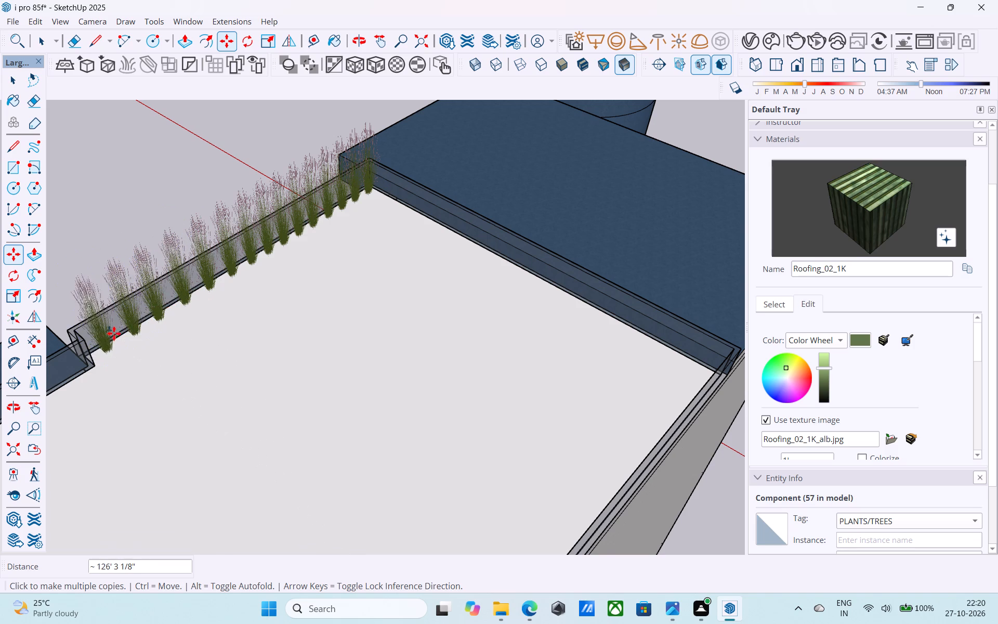
Copy the grass clump to the column-side balcony beside the lower large round window, placing eleven close copies across the end nearest that window.
middle_drag(114, 331, 542, 265)
scroll(536, 266, down, 6)
scroll(297, 264, down, 8)
middle_drag(292, 274, 512, 191)
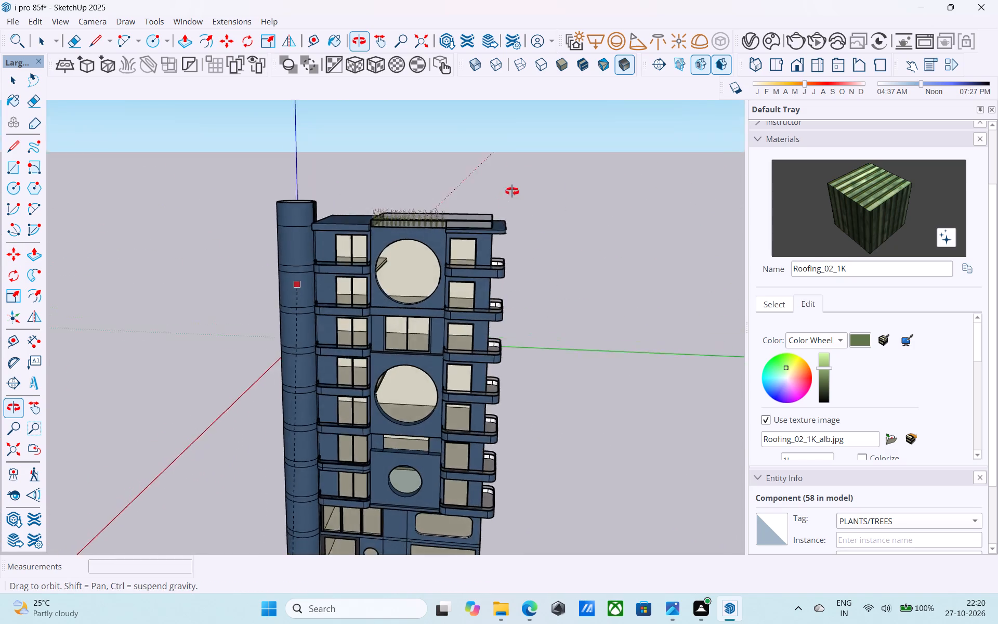
middle_drag(512, 191, 428, 226)
scroll(367, 315, up, 1)
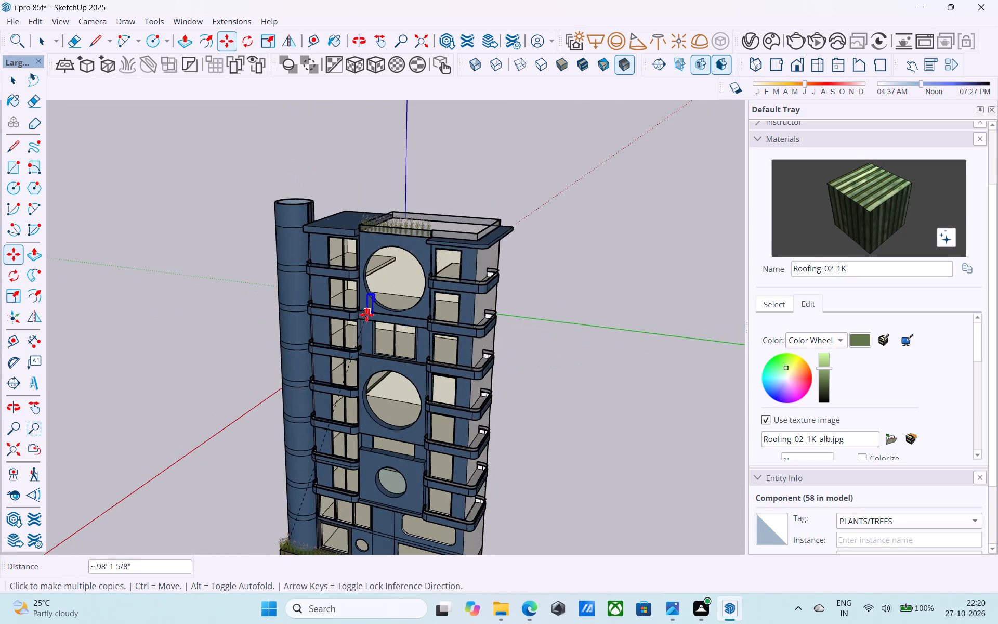
scroll(366, 315, up, 3)
scroll(359, 309, down, 5)
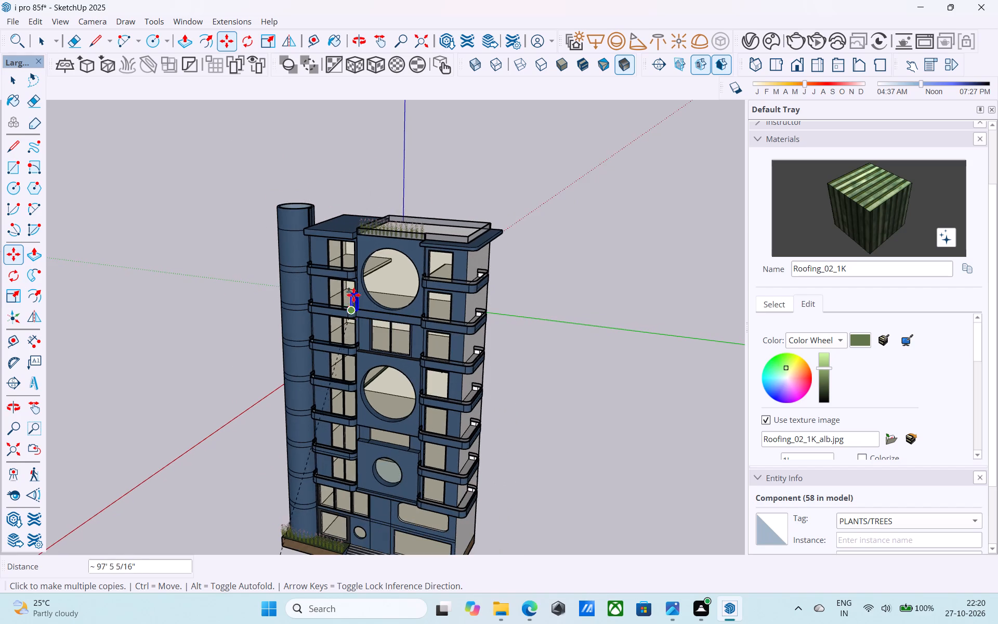
scroll(350, 279, down, 4)
middle_drag(359, 302, 367, 313)
scroll(385, 405, up, 8)
scroll(328, 376, up, 4)
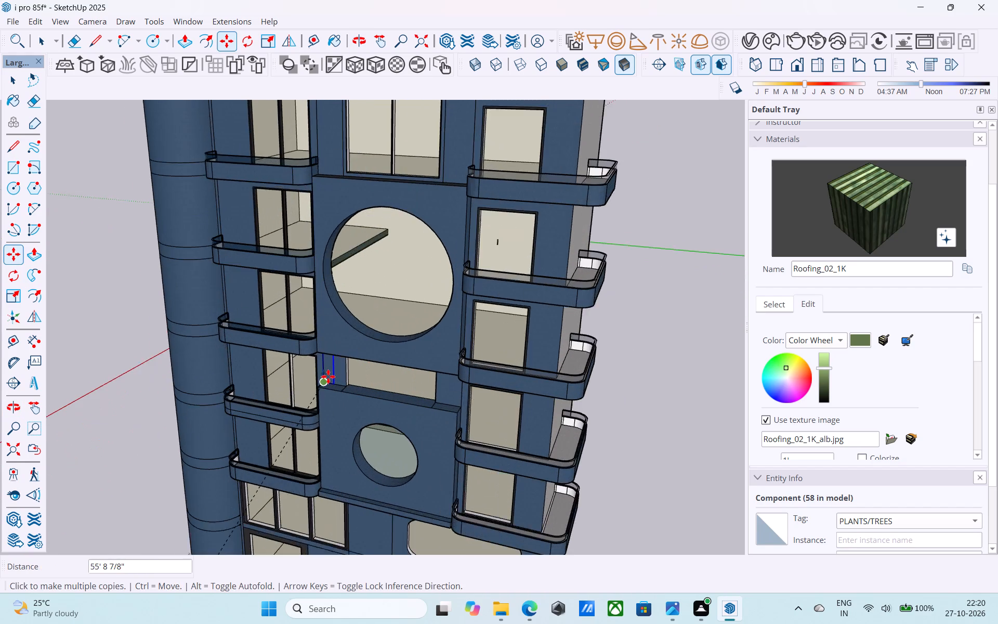
scroll(326, 370, up, 8)
scroll(287, 280, up, 1)
middle_drag(287, 279, 371, 329)
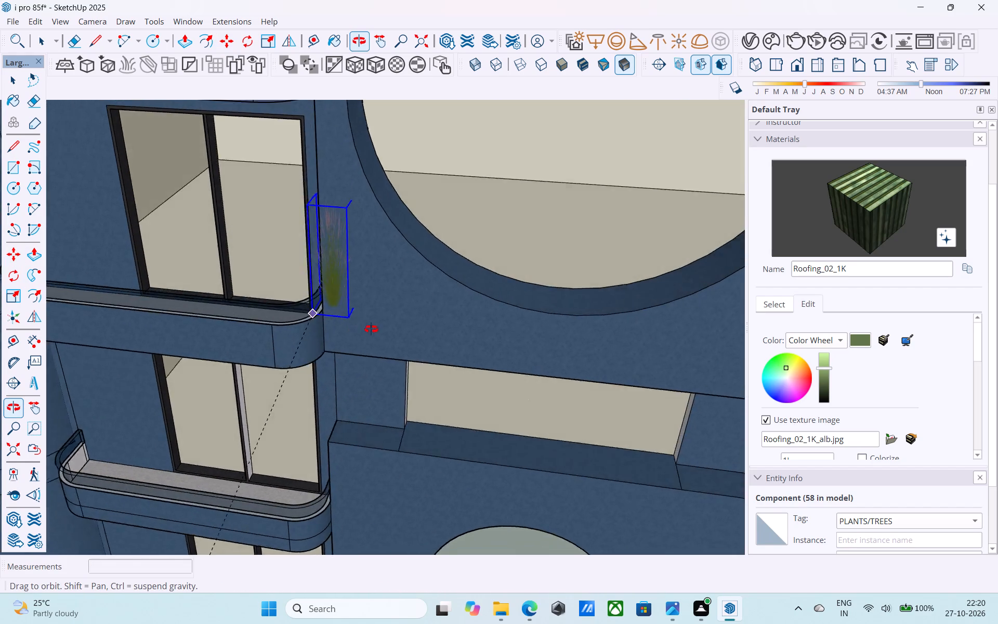
middle_drag(371, 329, 688, 371)
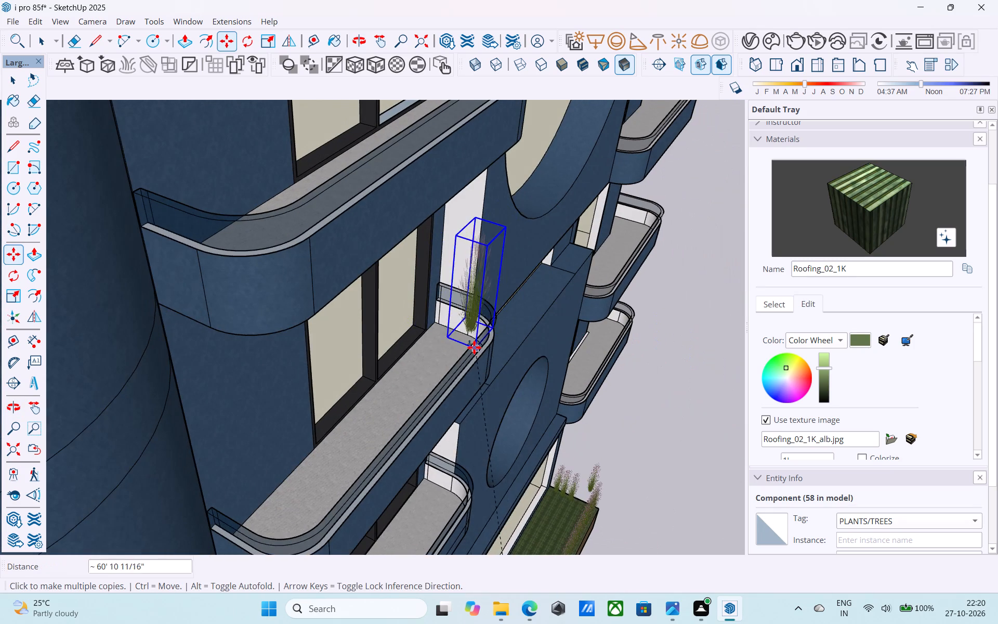
scroll(457, 347, up, 8)
middle_drag(423, 341, 501, 333)
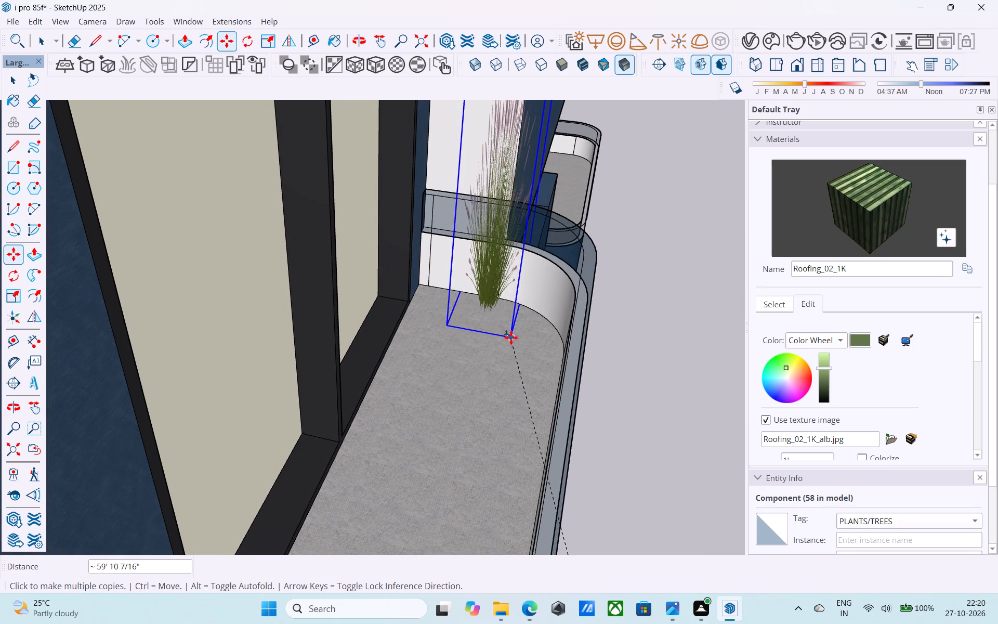
click(515, 338)
click(522, 340)
click(533, 340)
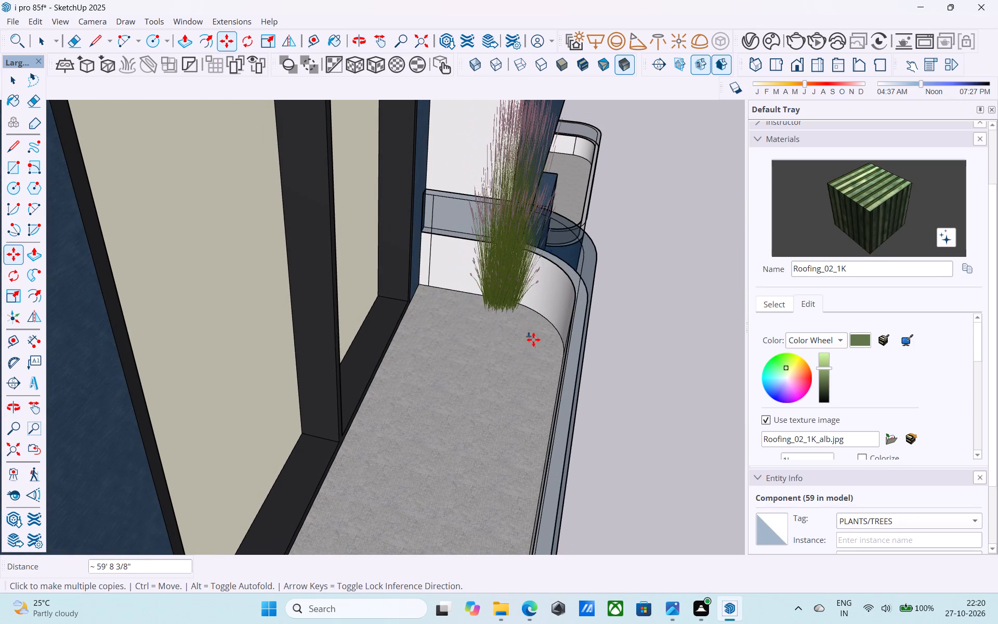
click(540, 341)
click(498, 334)
click(488, 331)
click(480, 330)
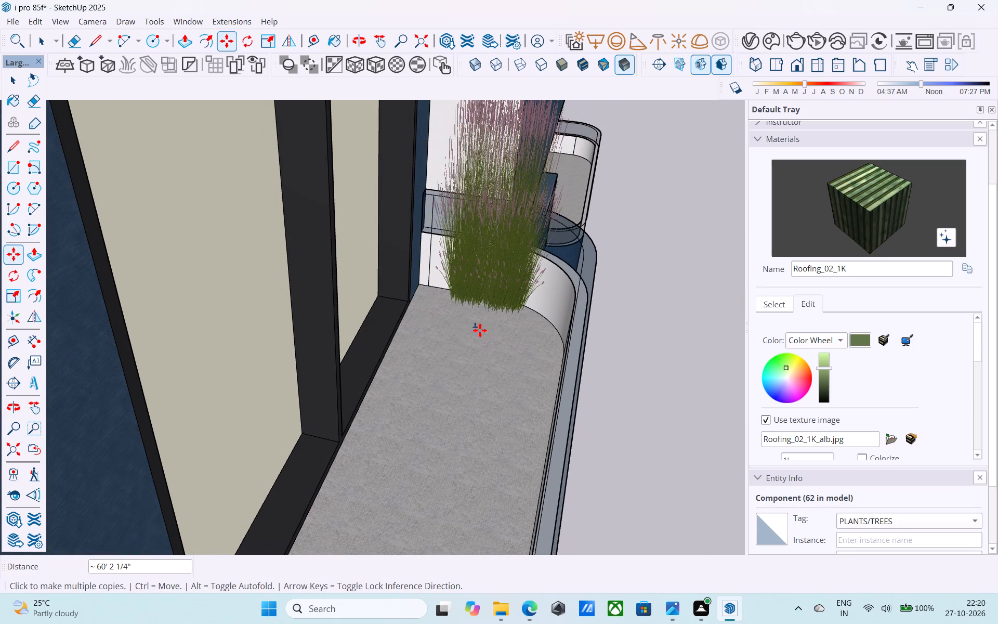
click(473, 329)
click(460, 326)
click(540, 350)
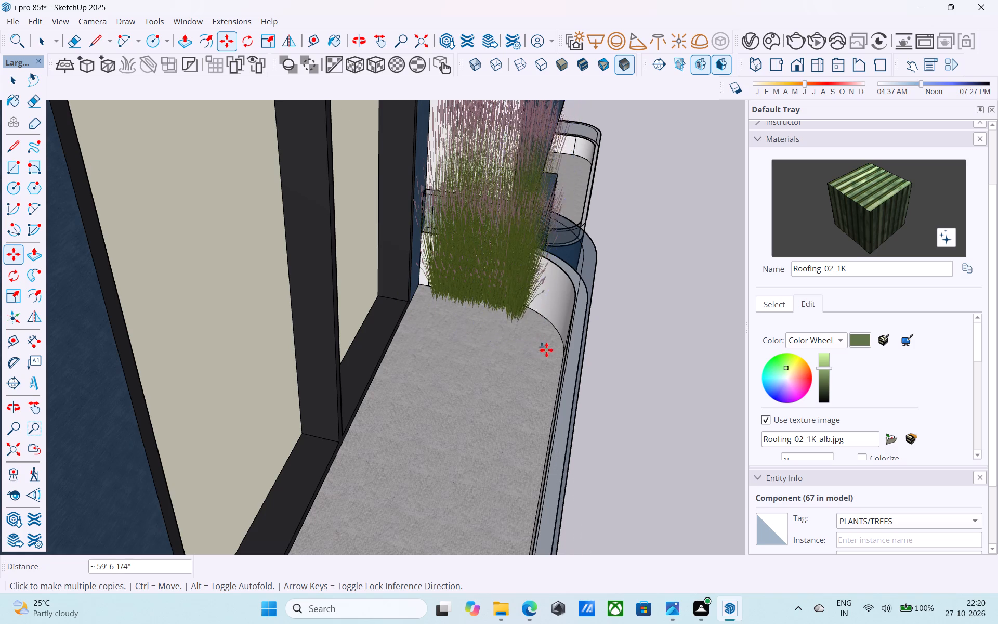
click(554, 349)
Place eleven close grass copies on the opposite wraparound balcony near the small round window, across its inner end from the glazing to the curved corner.
middle_drag(556, 341, 165, 336)
scroll(156, 333, down, 5)
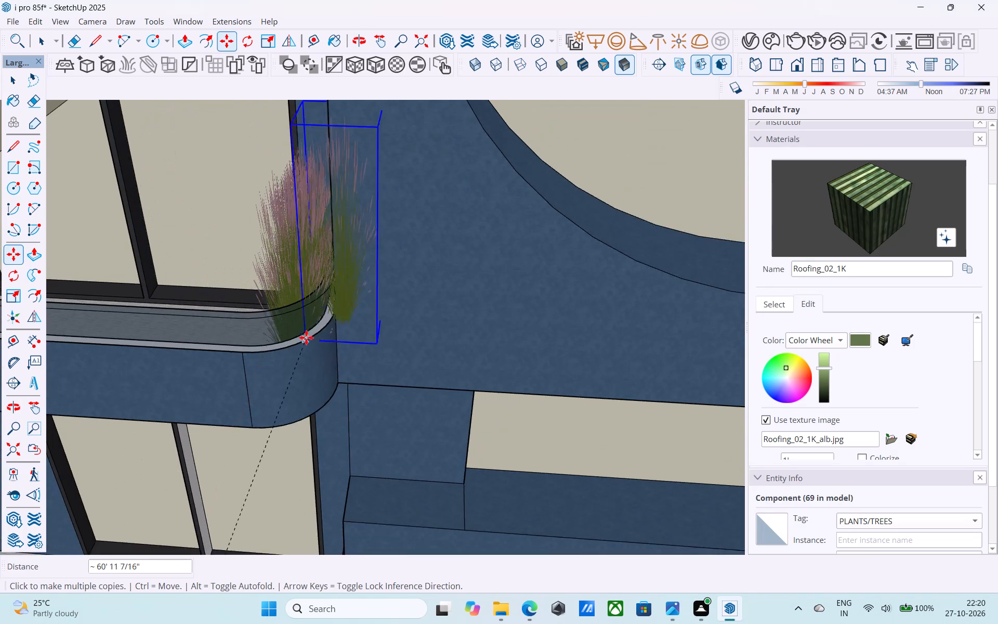
scroll(306, 337, down, 17)
middle_drag(390, 321, 142, 335)
middle_drag(324, 343, 297, 342)
scroll(322, 340, up, 15)
middle_drag(400, 318, 319, 327)
scroll(327, 328, up, 3)
middle_drag(361, 331, 419, 272)
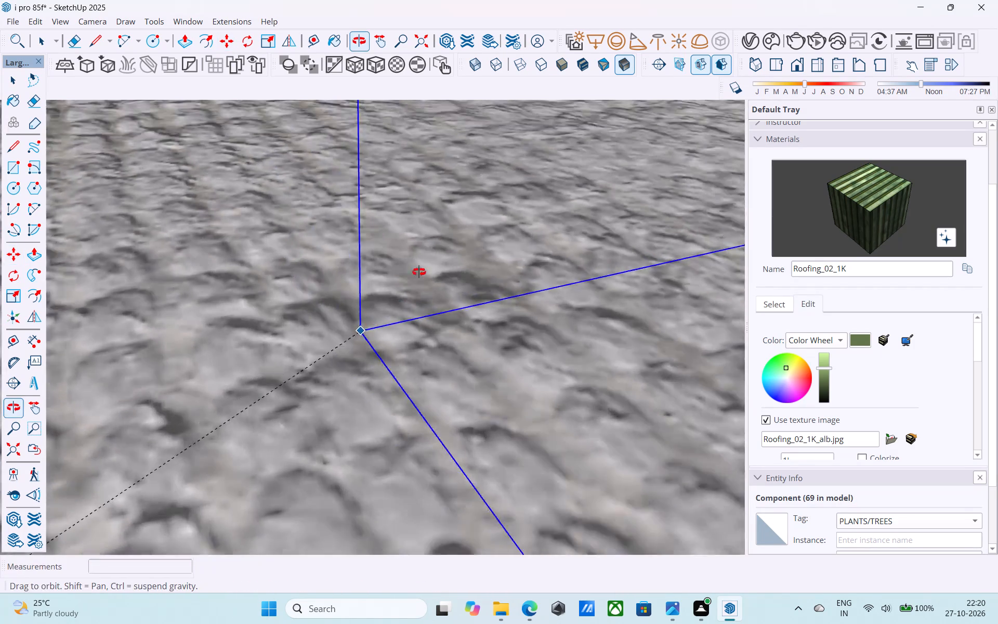
middle_drag(419, 272, 434, 252)
scroll(434, 252, down, 20)
scroll(434, 252, down, 13)
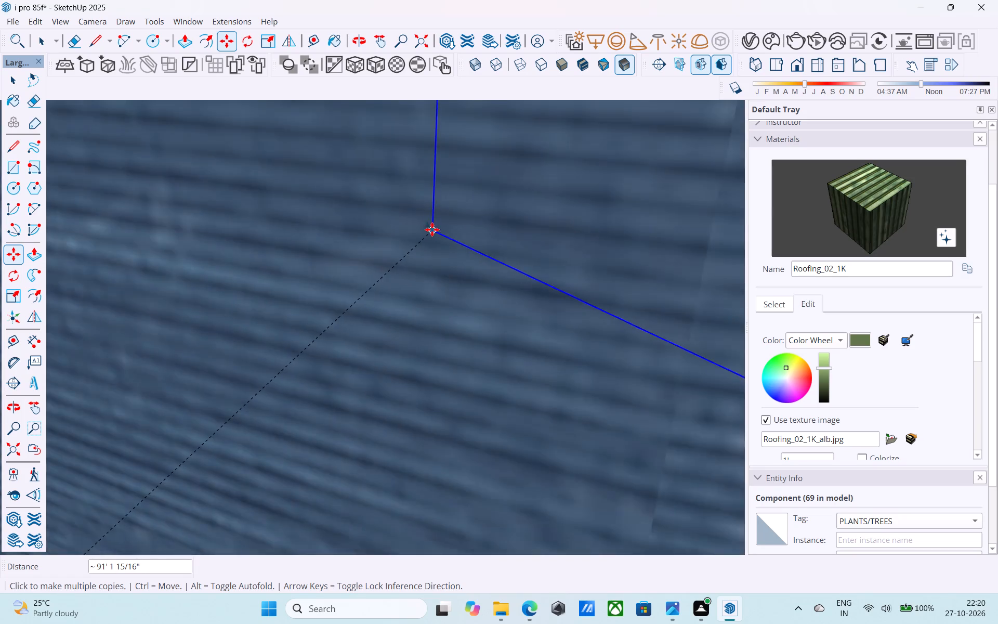
scroll(432, 229, down, 9)
scroll(431, 228, up, 1)
scroll(431, 228, down, 20)
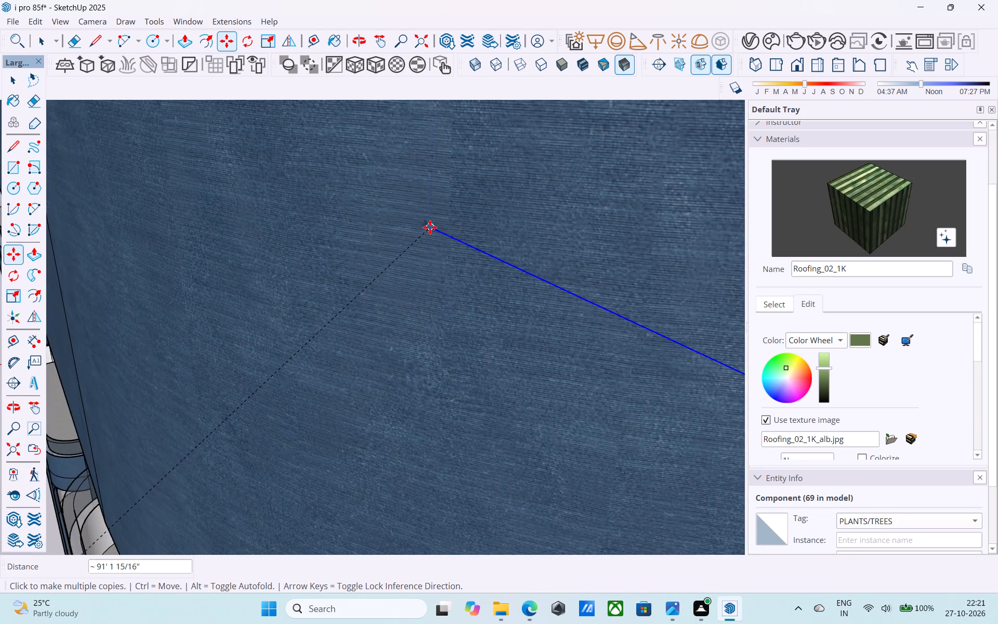
scroll(430, 227, down, 20)
scroll(430, 227, down, 6)
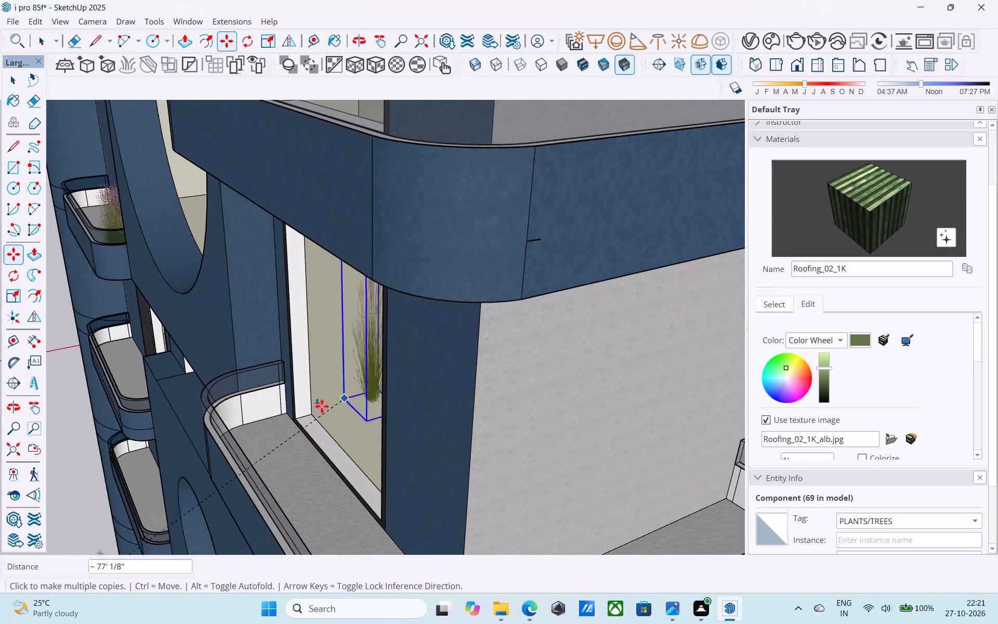
scroll(268, 425, up, 10)
click(253, 406)
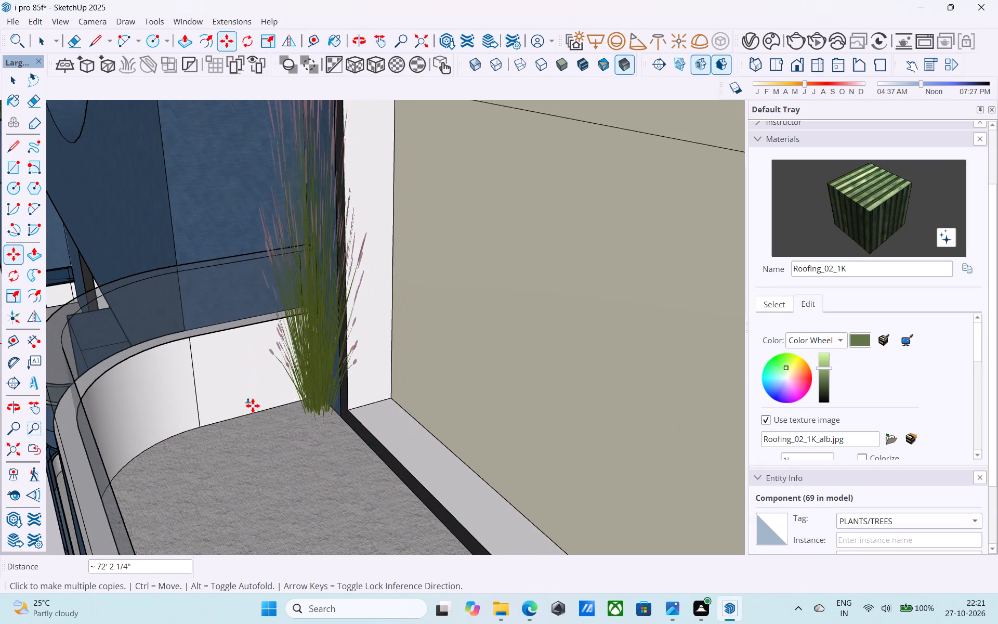
click(230, 414)
click(224, 414)
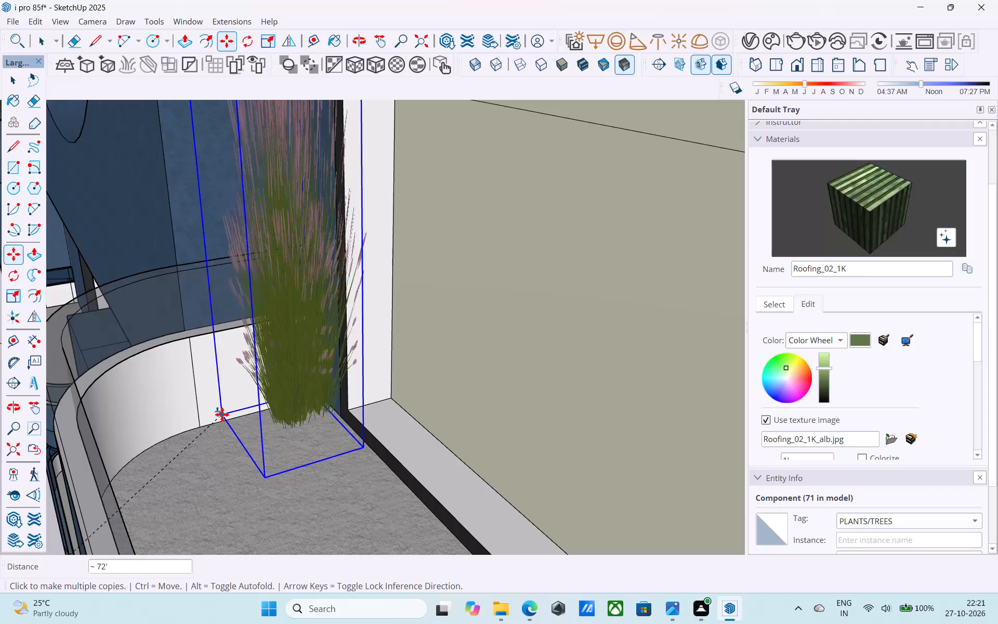
click(217, 414)
click(206, 417)
click(186, 421)
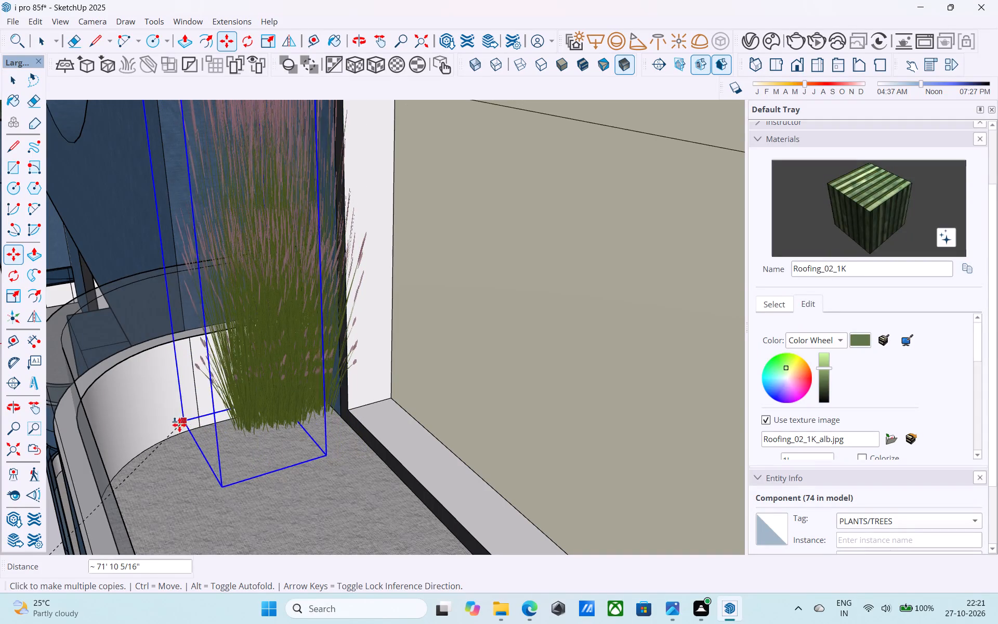
click(178, 426)
click(163, 435)
click(147, 440)
click(135, 444)
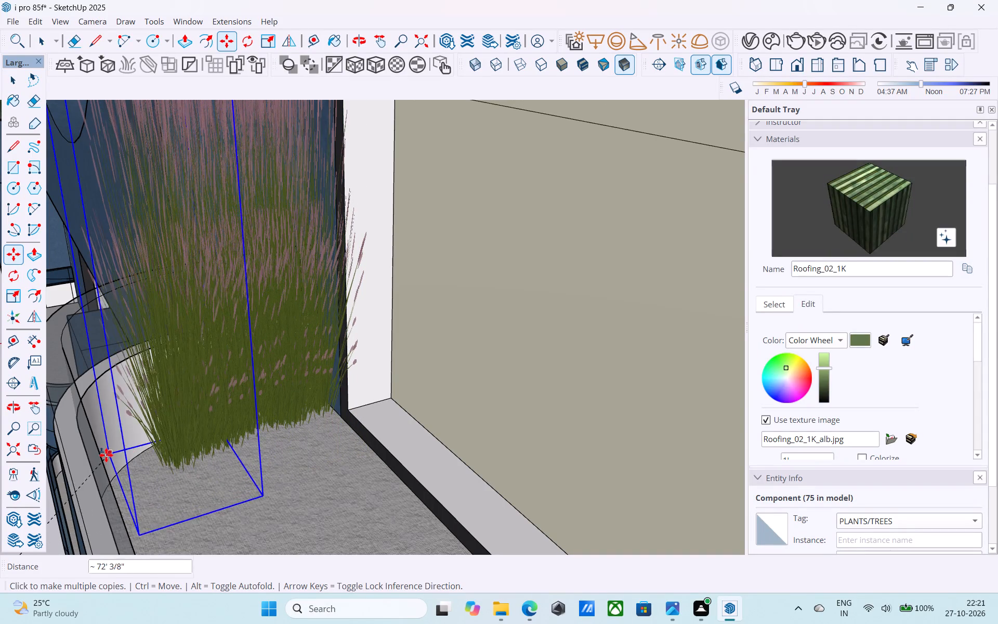
click(106, 455)
Add a second row of six grass copies in front of the first on that wraparound balcony, and finish copying.
scroll(103, 459, down, 13)
scroll(176, 443, up, 11)
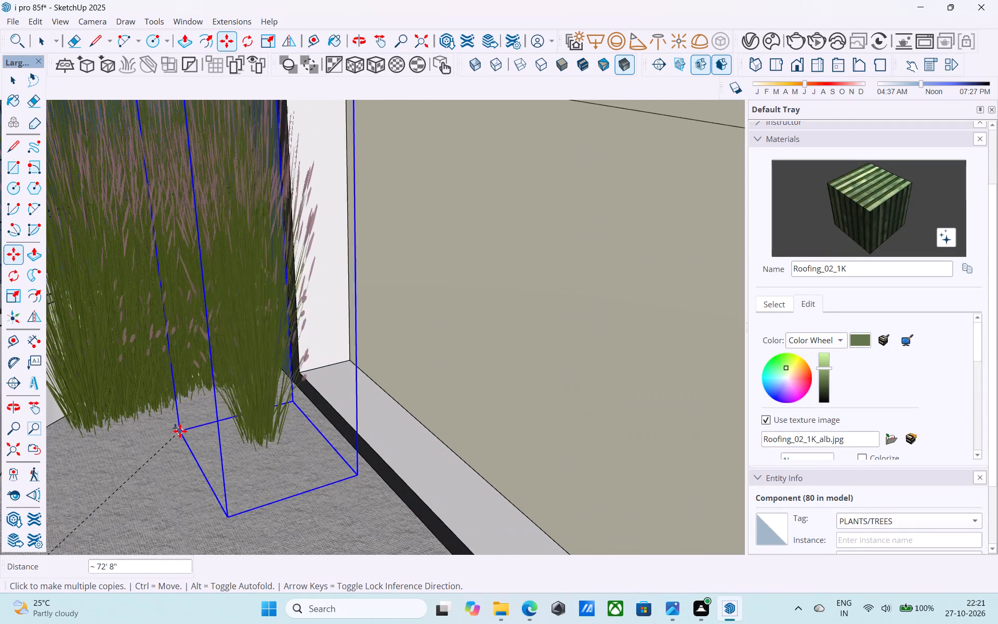
click(183, 415)
click(162, 420)
click(119, 432)
click(96, 438)
click(74, 445)
click(58, 448)
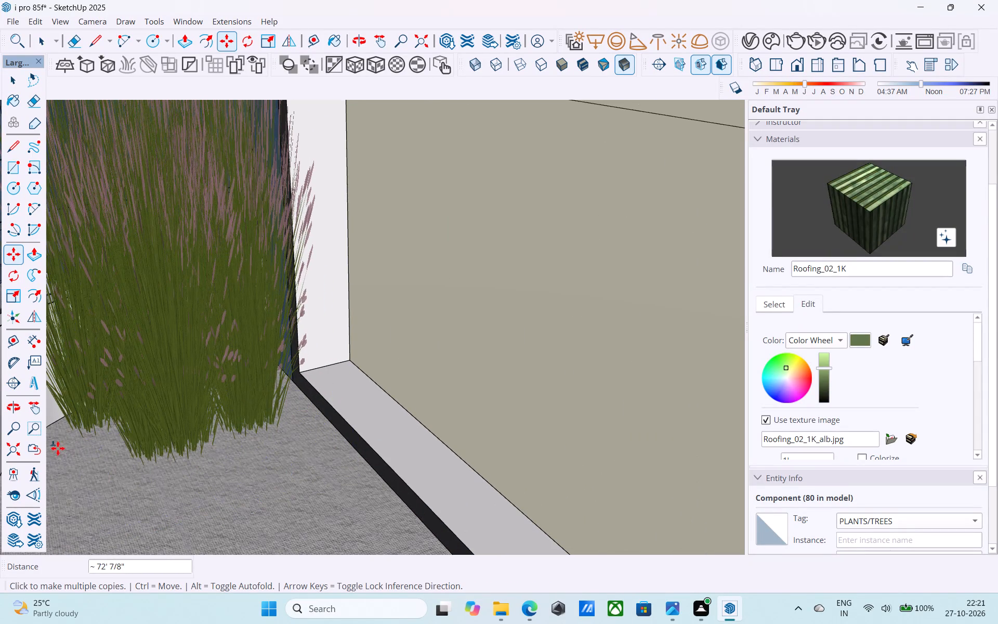
scroll(62, 445, down, 20)
scroll(62, 445, down, 12)
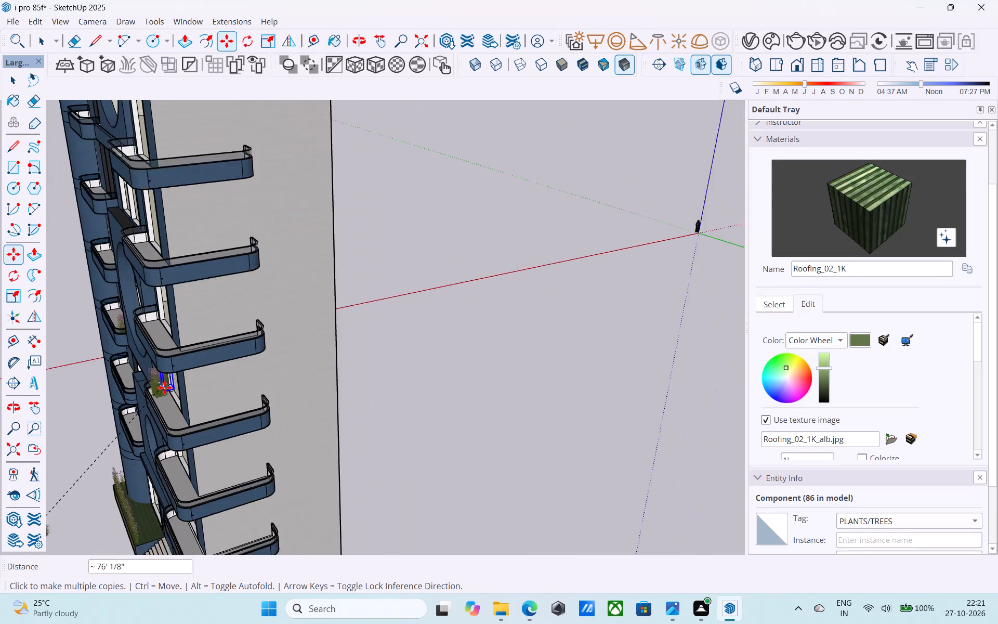
middle_drag(165, 387, 298, 348)
scroll(251, 371, down, 13)
scroll(220, 366, up, 1)
scroll(220, 366, down, 8)
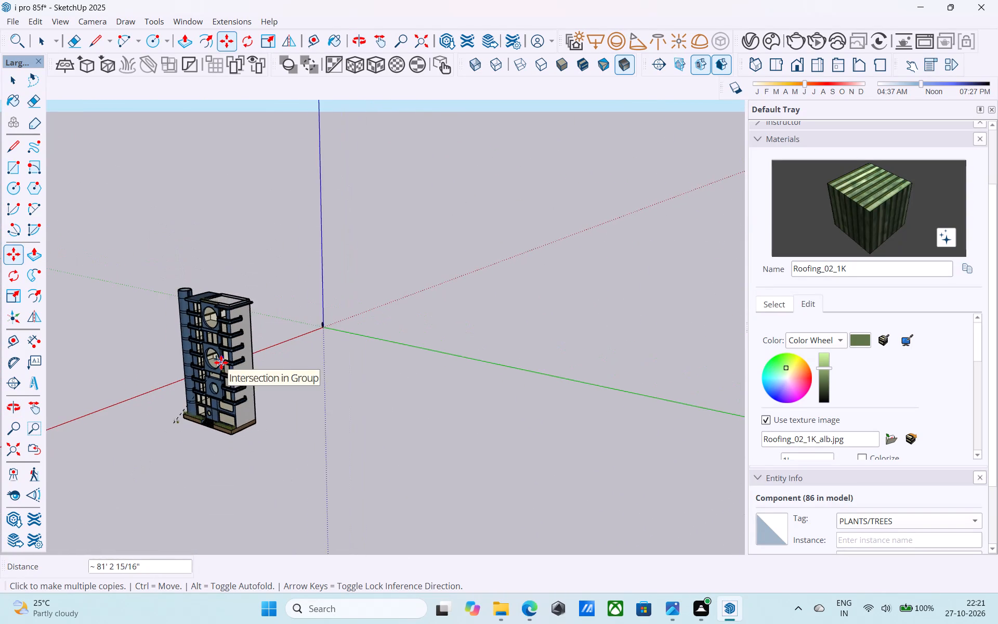
scroll(221, 362, down, 6)
middle_drag(233, 356, 307, 335)
scroll(307, 336, up, 1)
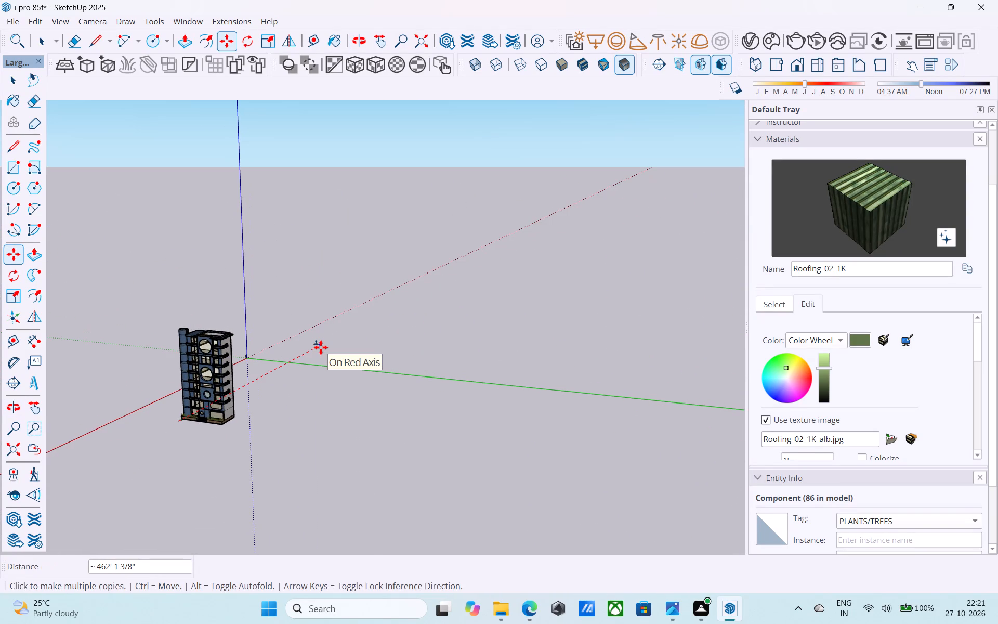
text(b)
key(space)
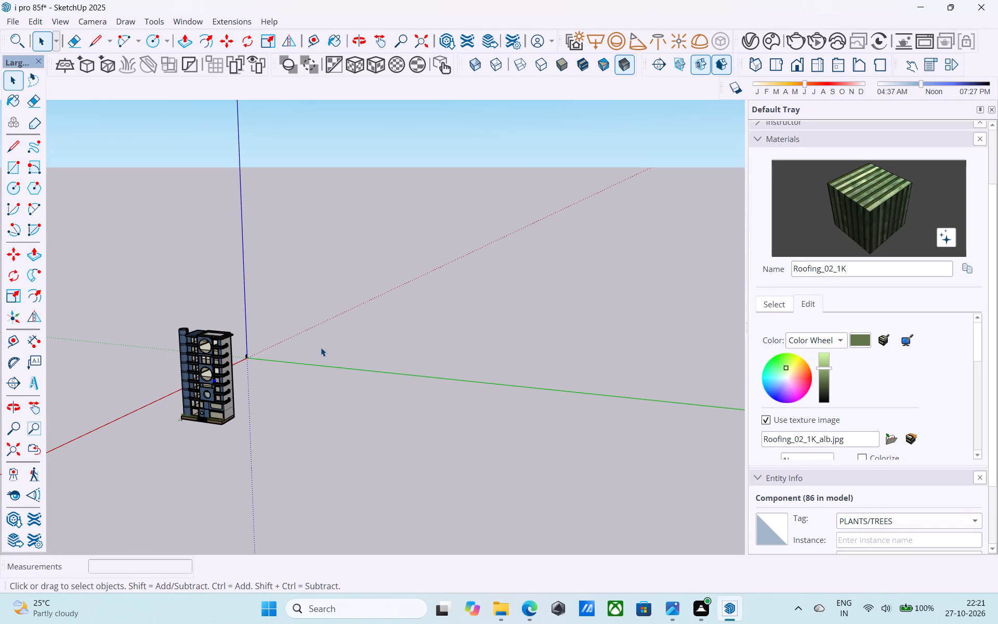
Save the model, purging its unused items.
key(ctrl+s)
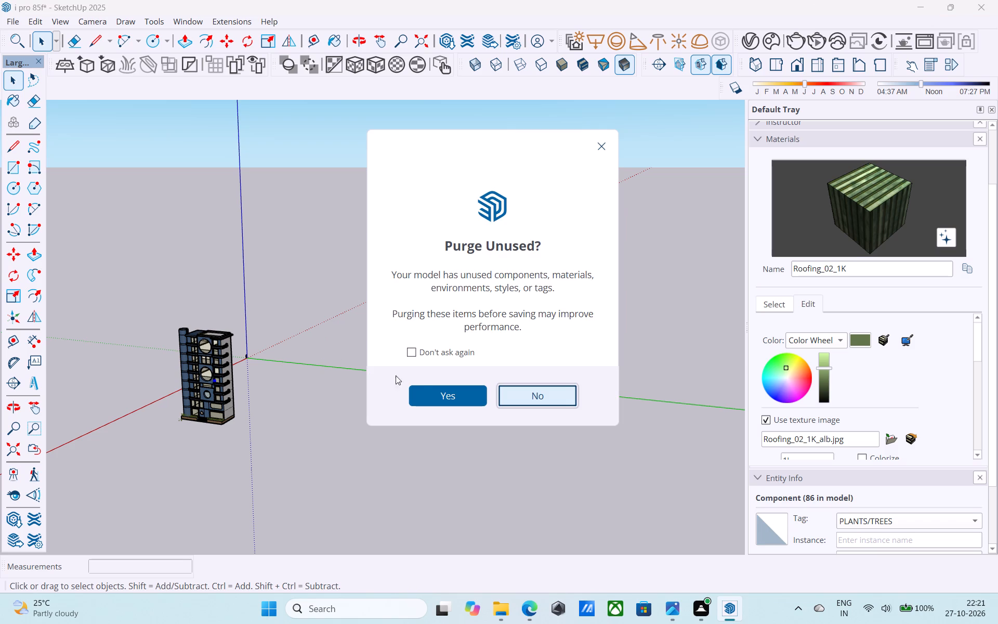
click(423, 386)
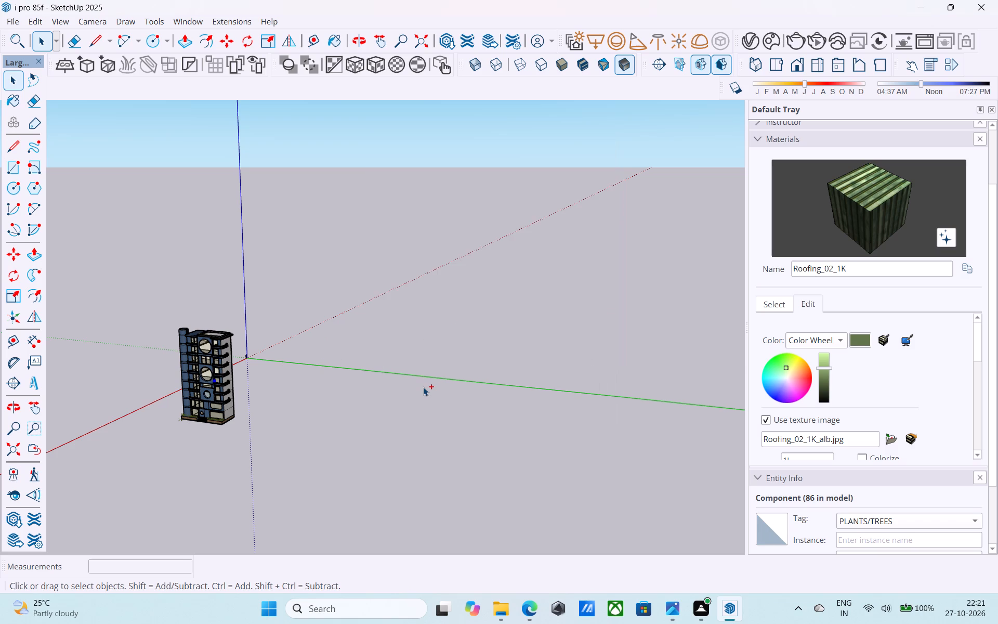
key(ctrl+s)
key(space)
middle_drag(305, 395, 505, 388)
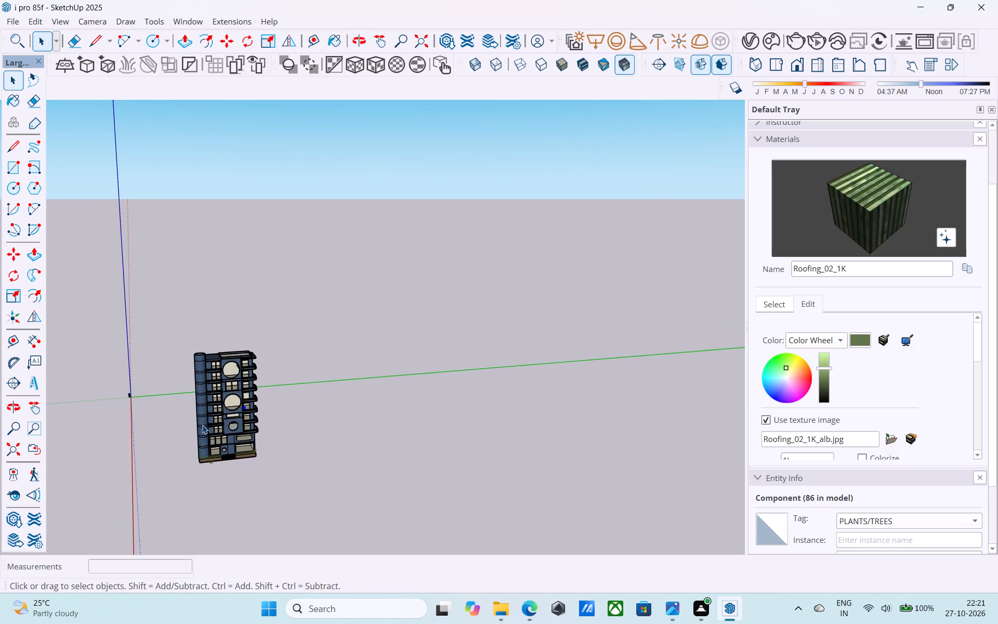
Delete the two stray grass clumps lying on the ground in front of the column-side entrance base block.
scroll(202, 422, up, 3)
scroll(267, 488, up, 11)
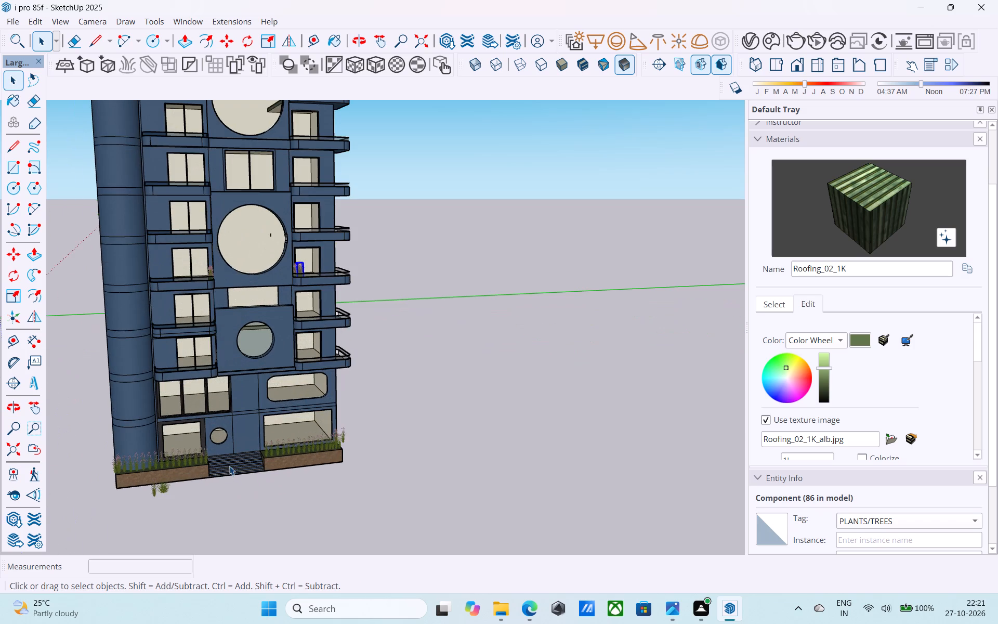
scroll(180, 499, up, 12)
drag(176, 490, 78, 476)
key(Delete)
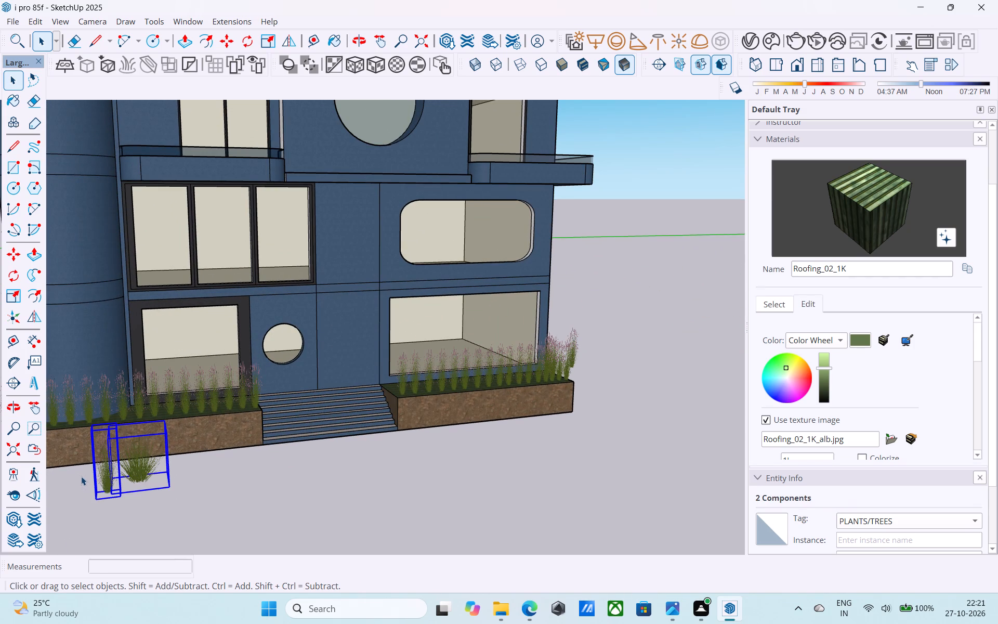
Delete the stray grass clump floating beyond the outer end of the other entrance base block.
scroll(81, 476, down, 5)
middle_drag(81, 476, 189, 407)
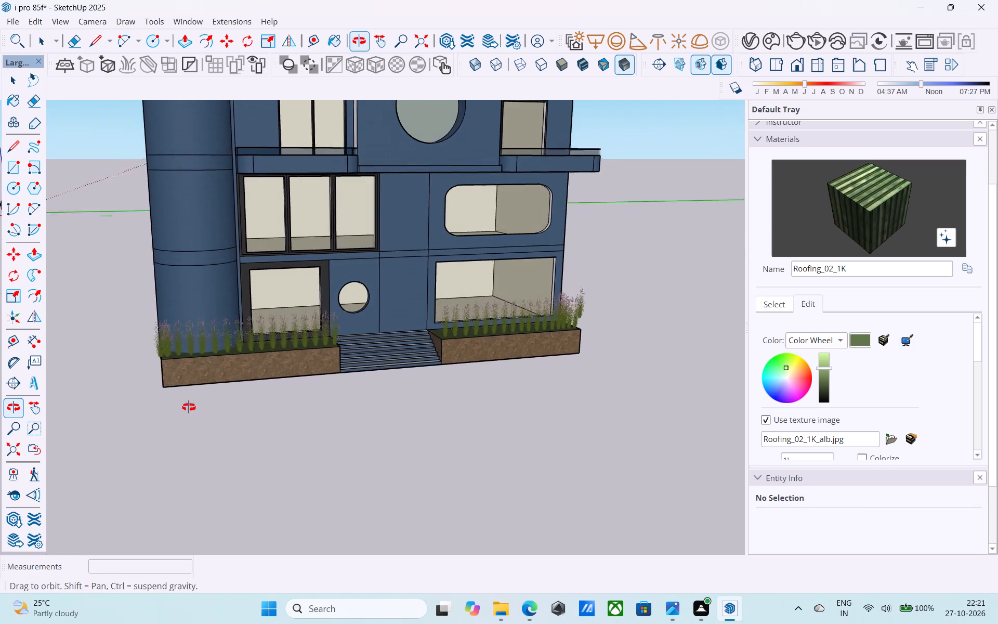
middle_drag(189, 407, 60, 410)
shift+middle_drag(453, 405, 302, 439)
scroll(374, 391, up, 4)
middle_drag(437, 366, 495, 351)
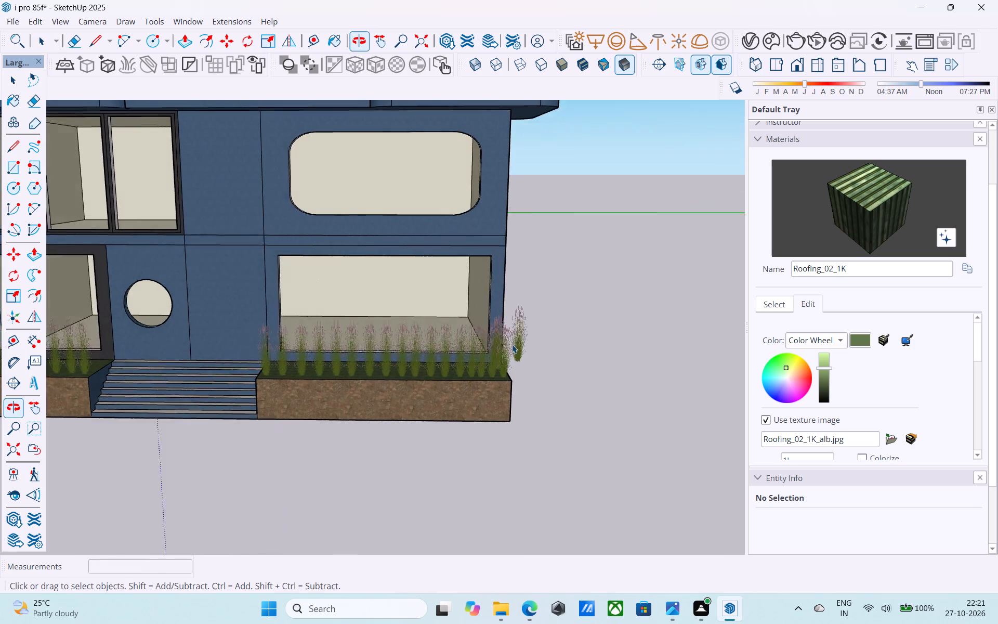
scroll(512, 344, up, 3)
click(536, 333)
scroll(536, 333, up, 8)
click(509, 339)
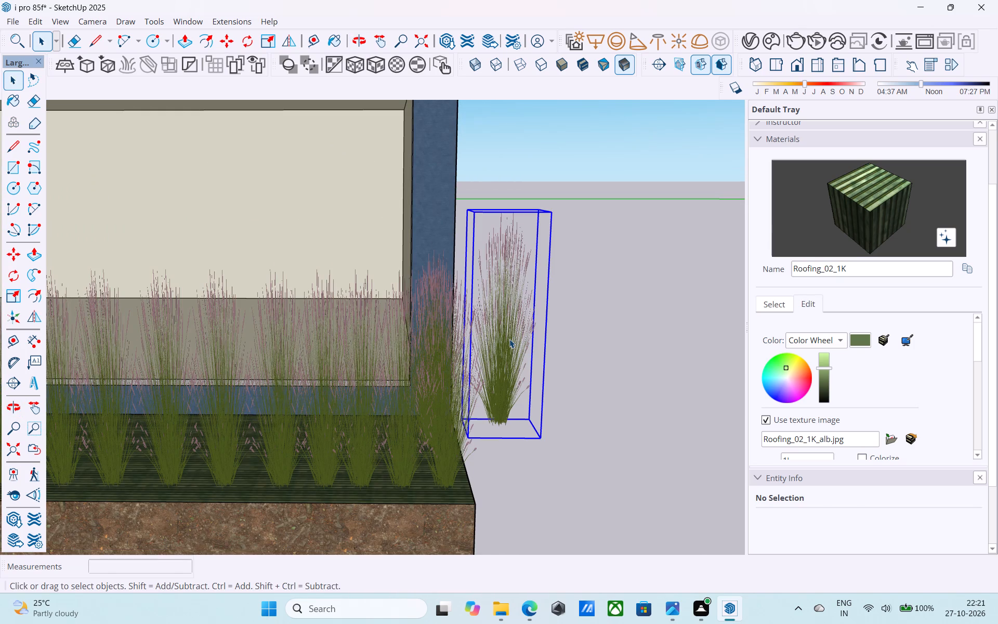
key(Delete)
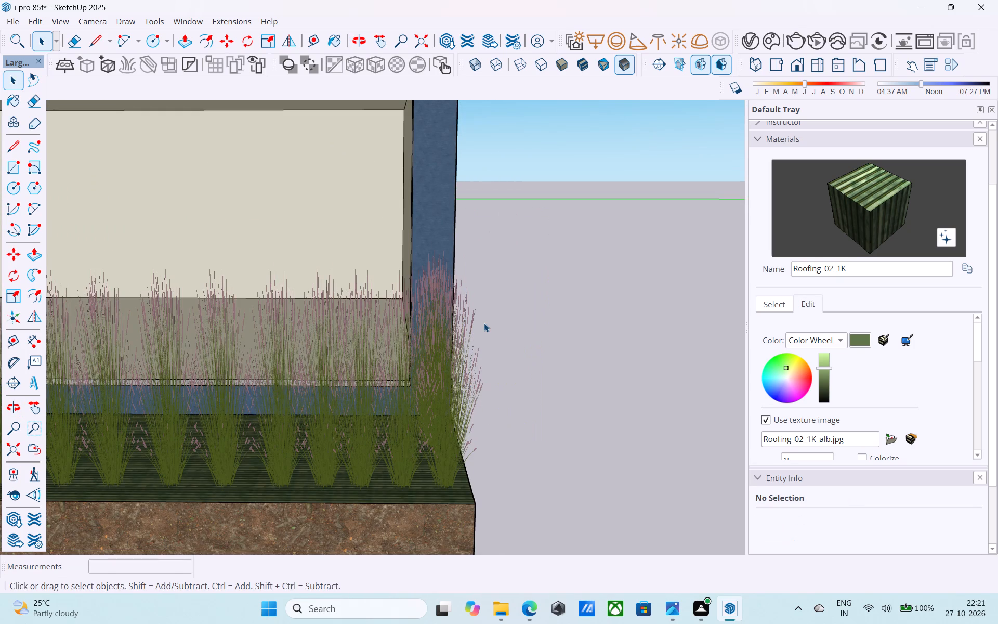
Examine the planted base blocks, balconies and roof terrace from around the building for leftover or misplaced grass.
scroll(483, 322, down, 10)
scroll(485, 326, up, 1)
scroll(485, 326, down, 7)
shift+middle_drag(487, 331, 658, 284)
scroll(613, 272, down, 5)
middle_drag(613, 272, 160, 363)
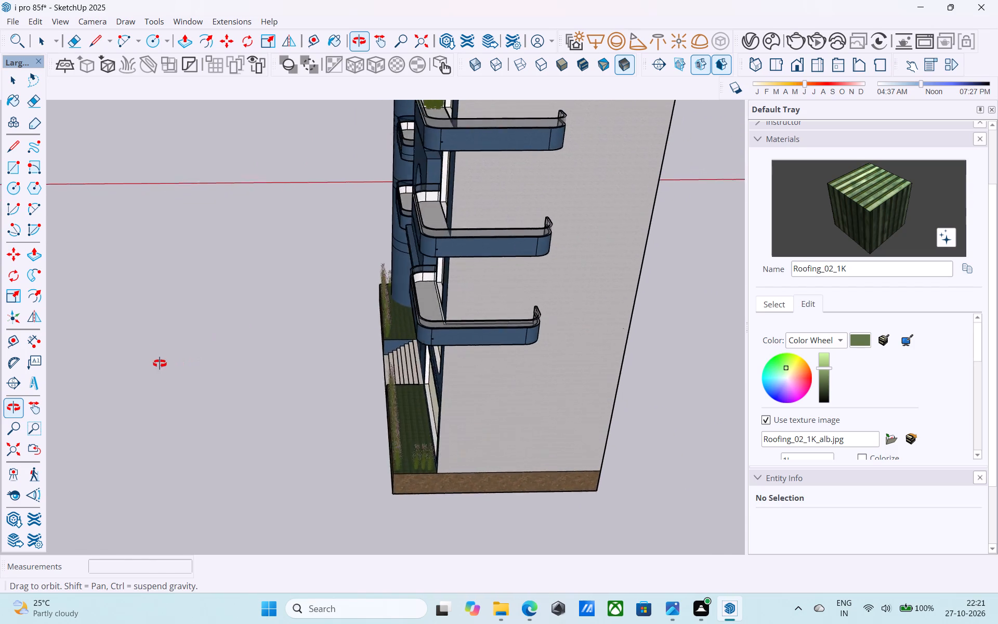
middle_drag(160, 363, 155, 364)
shift+middle_drag(451, 302, 536, 330)
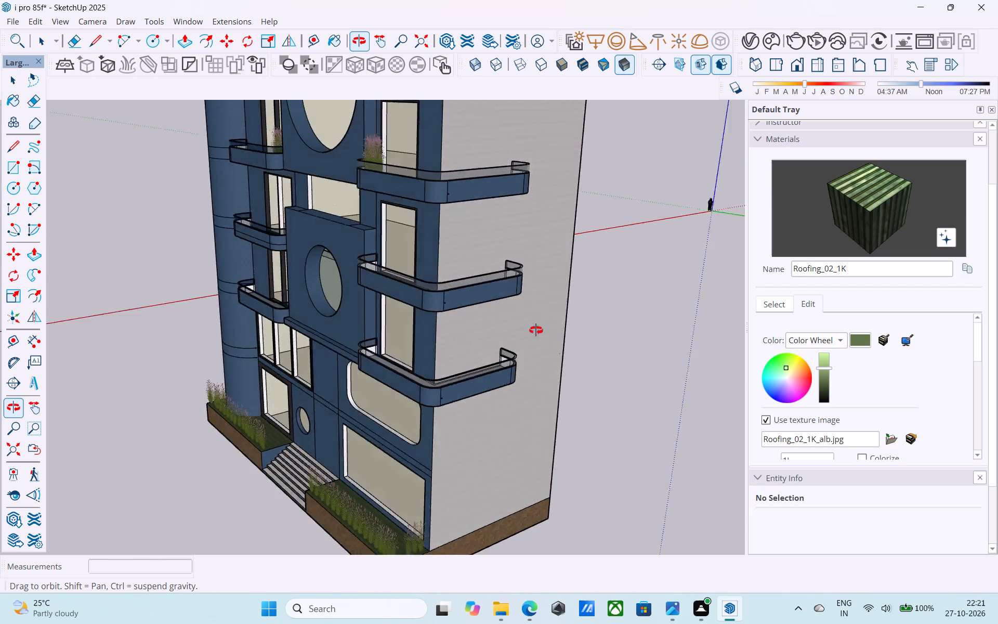
shift+middle_drag(536, 330, 564, 222)
shift+middle_drag(494, 170, 445, 376)
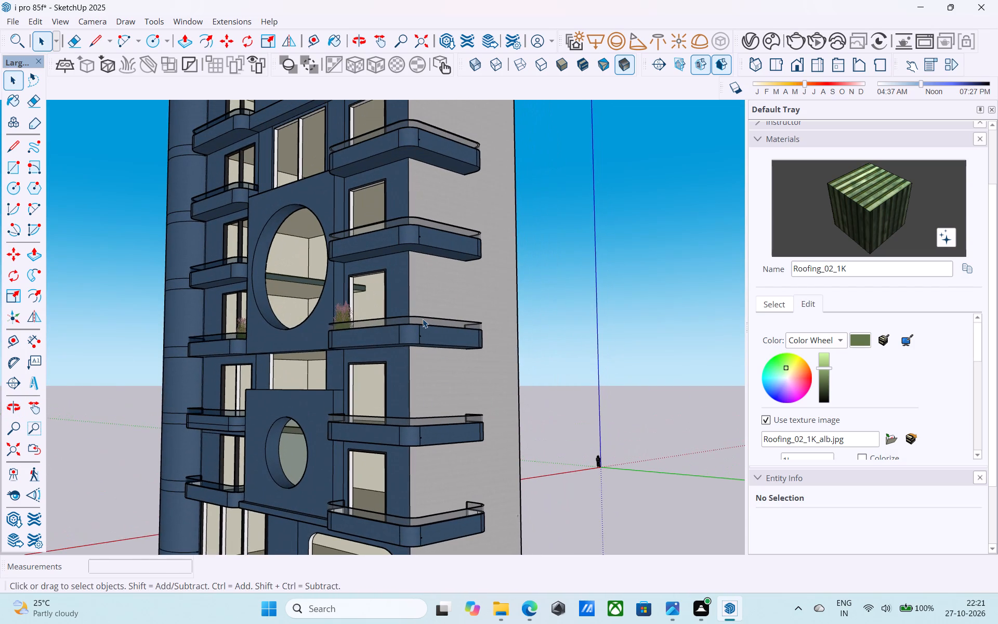
scroll(422, 319, down, 5)
middle_click(422, 319)
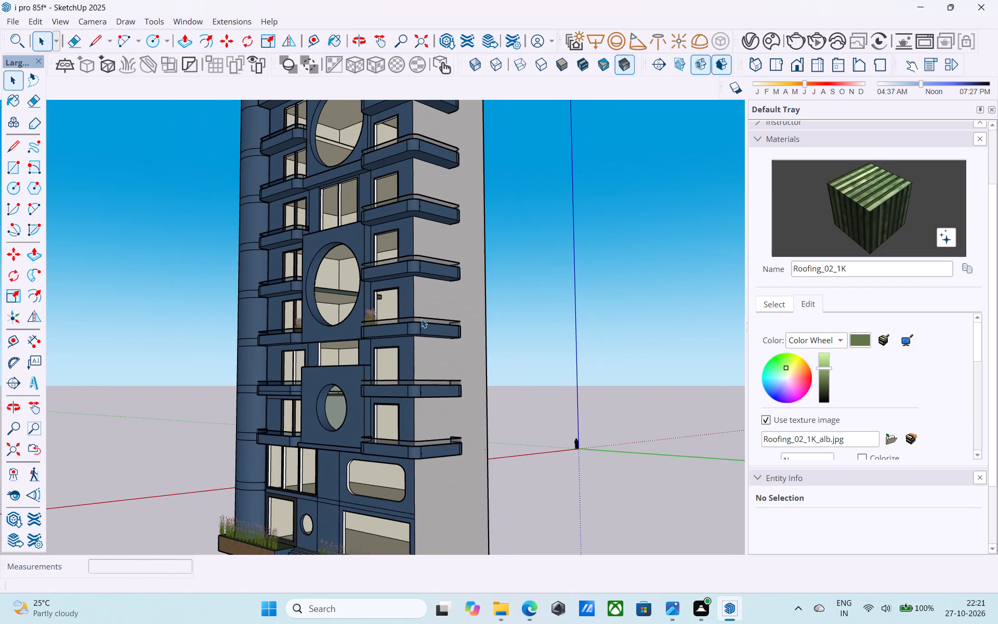
scroll(422, 319, down, 4)
shift+middle_drag(422, 319, 564, 369)
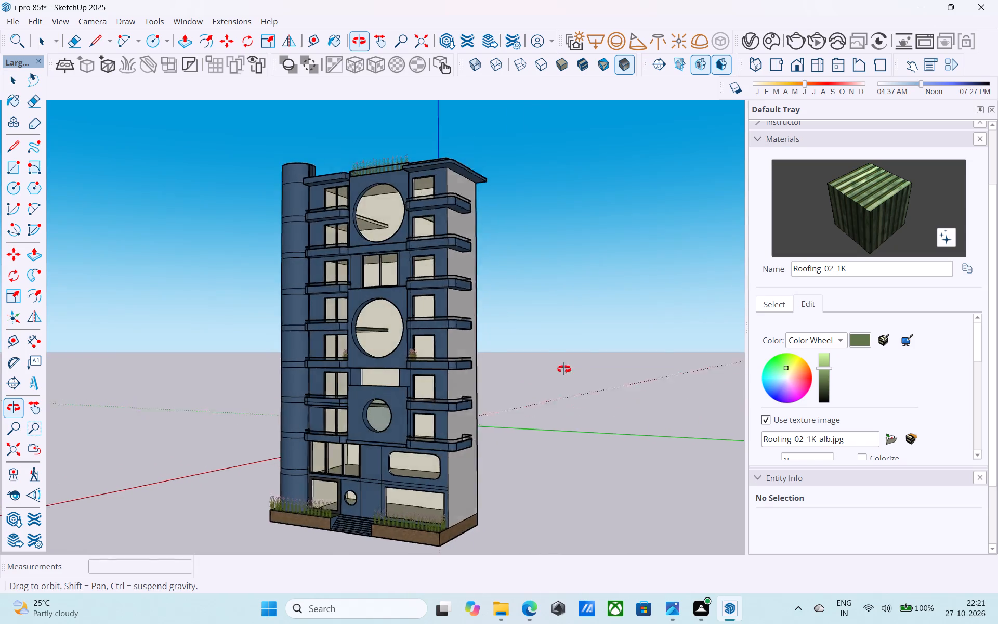
shift+middle_drag(564, 369, 902, 382)
shift+middle_drag(588, 401, 424, 432)
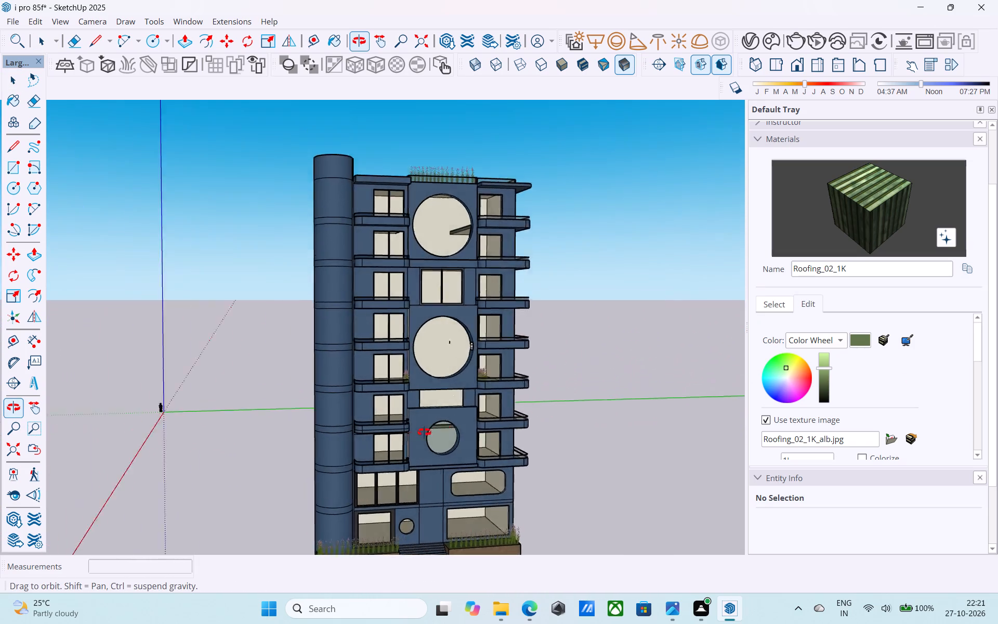
shift+middle_drag(424, 432, 286, 462)
shift+middle_drag(503, 404, 303, 398)
shift+middle_drag(381, 409, 705, 369)
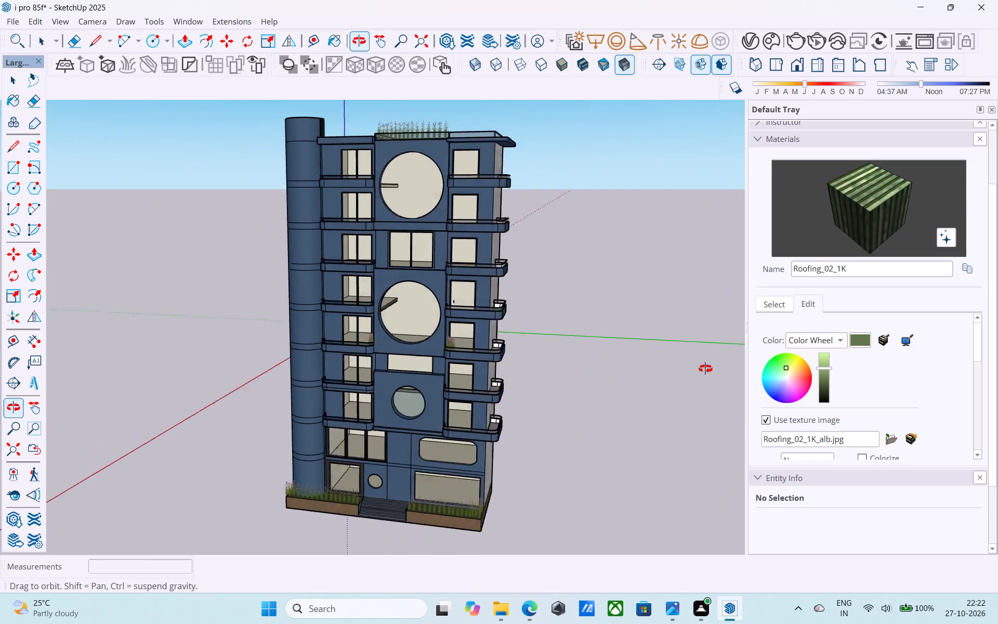
shift+middle_drag(705, 369, 710, 367)
shift+middle_drag(515, 409, 666, 426)
shift+middle_drag(556, 406, 668, 430)
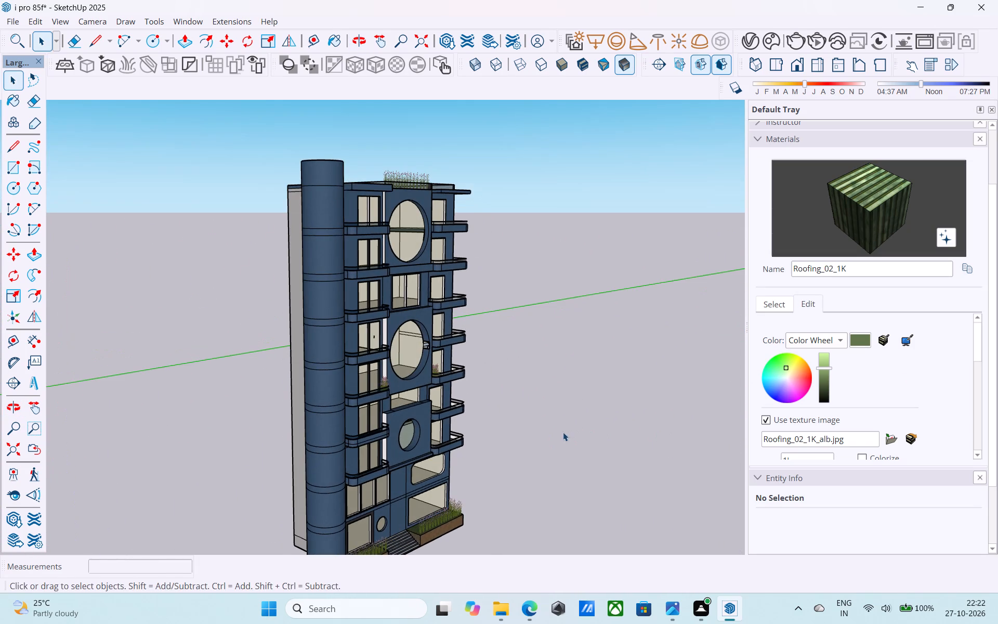
Frame the whole front facade in a low, slightly angled view and render it with V-Ray.
middle_drag(563, 432, 555, 373)
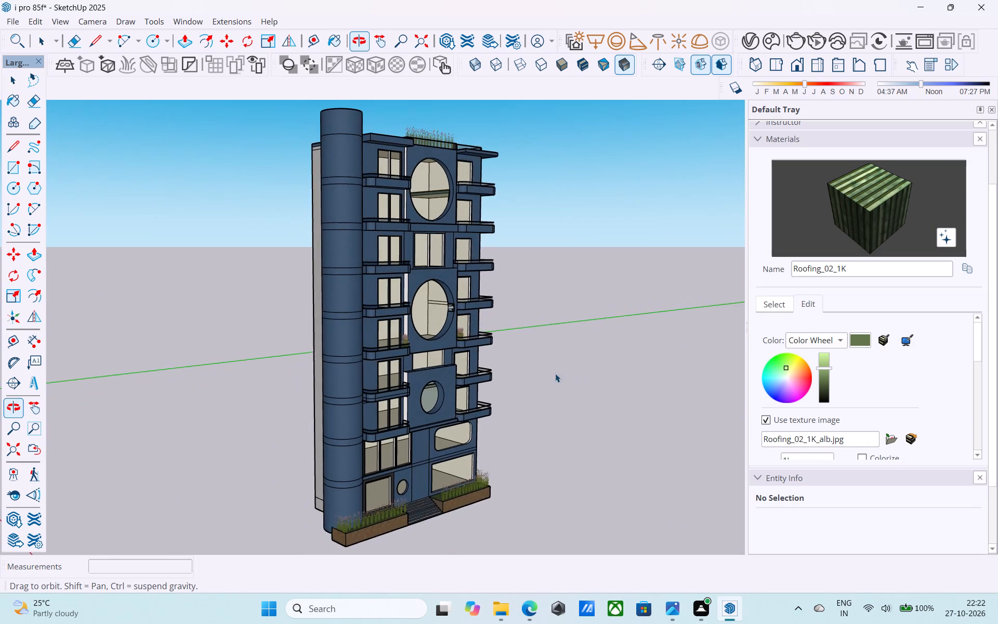
middle_drag(555, 373, 537, 396)
shift+middle_click(535, 404)
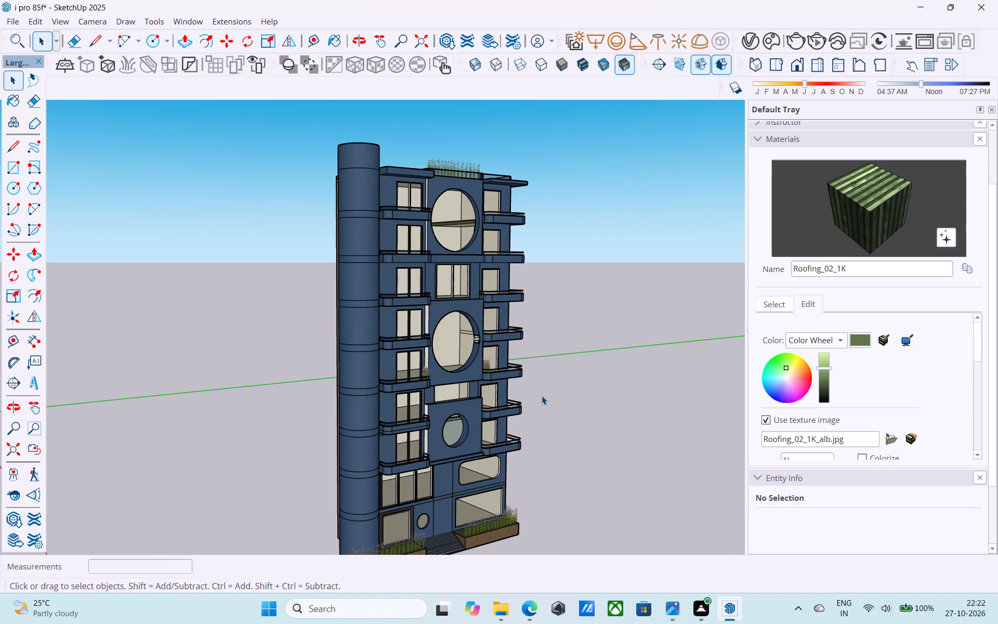
middle_drag(546, 387, 535, 386)
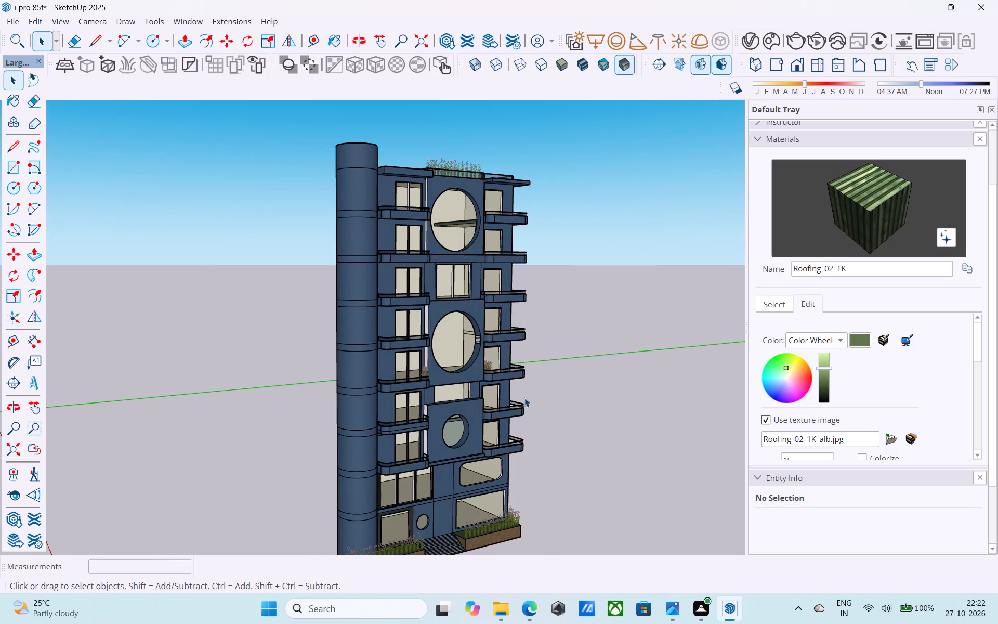
middle_drag(532, 398, 554, 415)
middle_drag(555, 403, 559, 387)
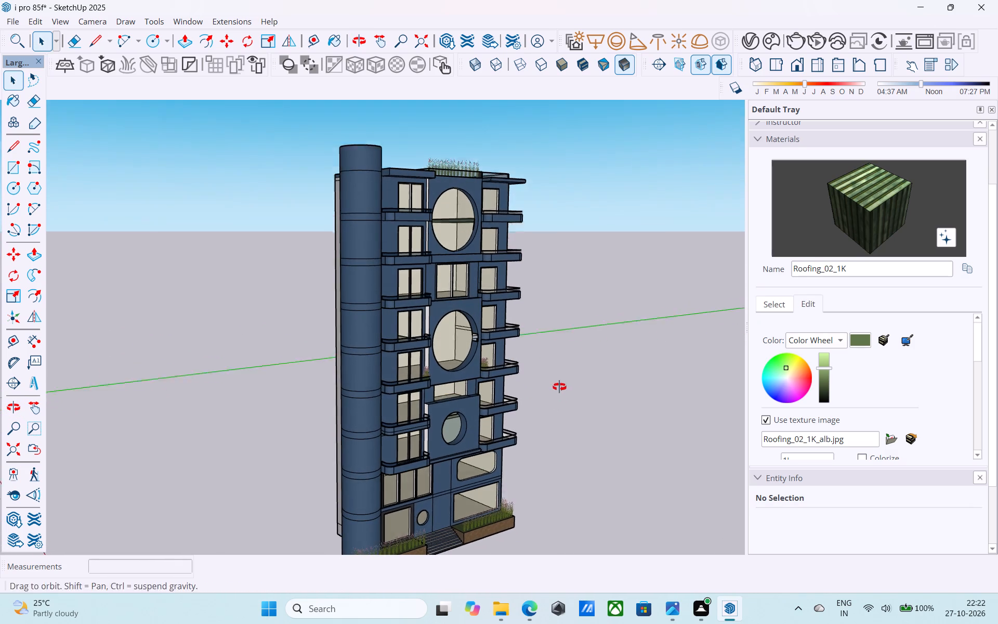
middle_drag(559, 387, 564, 354)
scroll(549, 357, down, 2)
middle_drag(549, 357, 506, 385)
scroll(488, 392, up, 3)
middle_drag(477, 385, 460, 403)
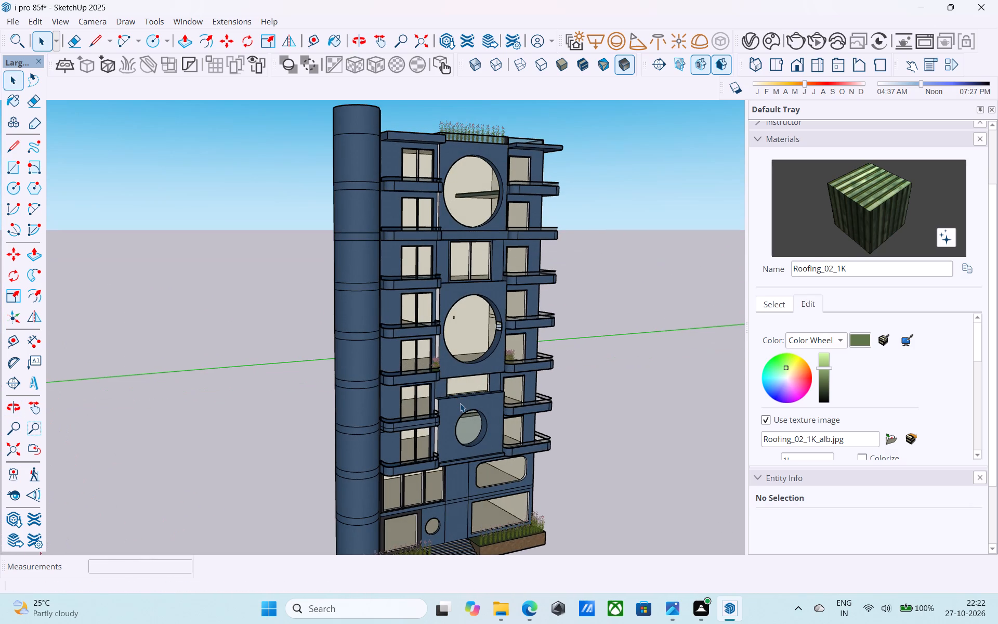
middle_click(460, 402)
scroll(456, 398, down, 1)
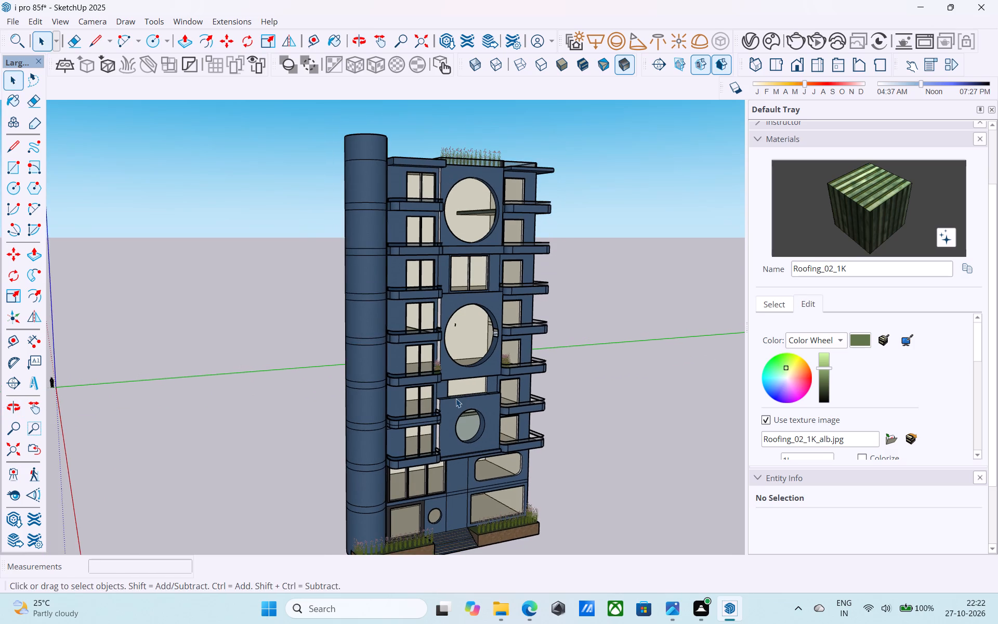
middle_drag(456, 398, 459, 371)
shift+middle_drag(459, 370, 456, 383)
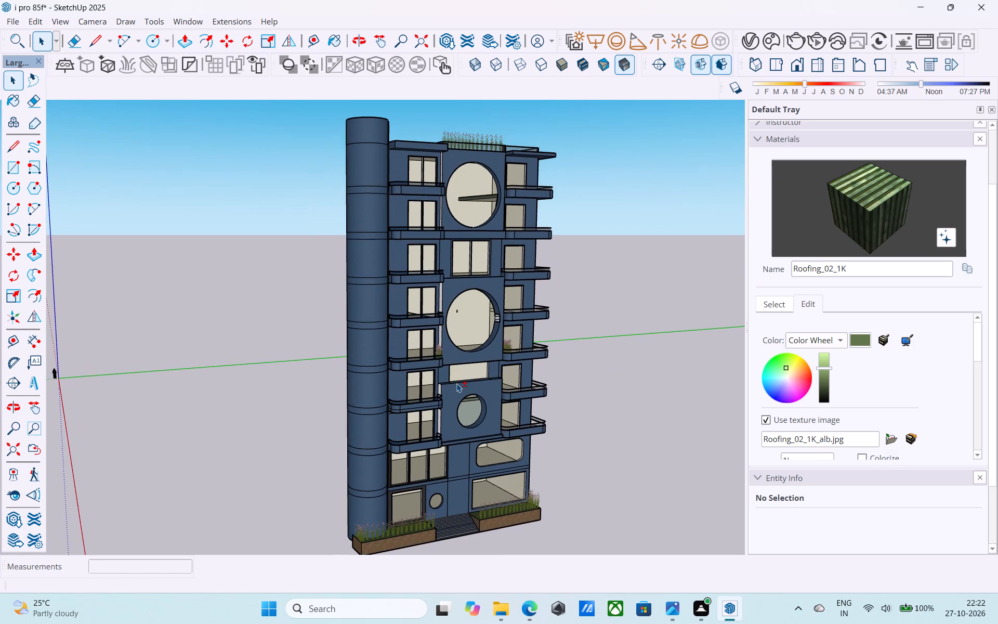
middle_drag(456, 383, 466, 318)
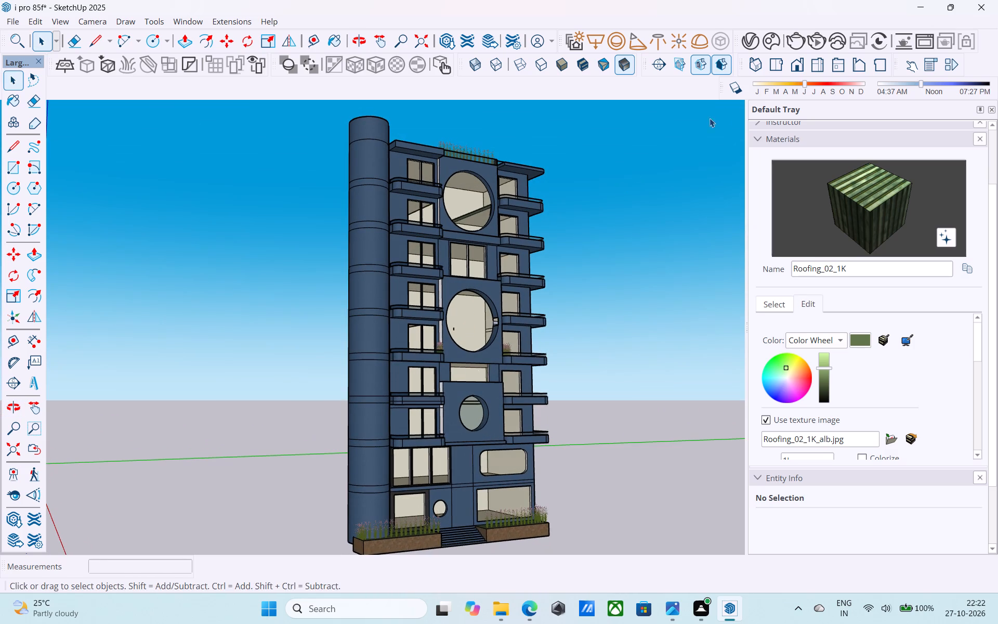
middle_drag(661, 194, 635, 204)
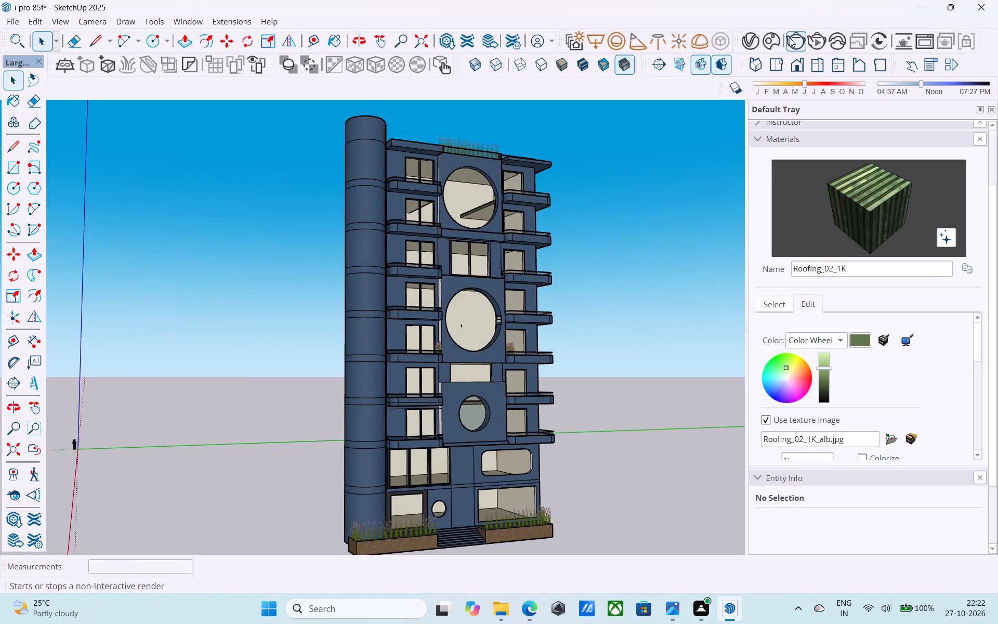
click(789, 37)
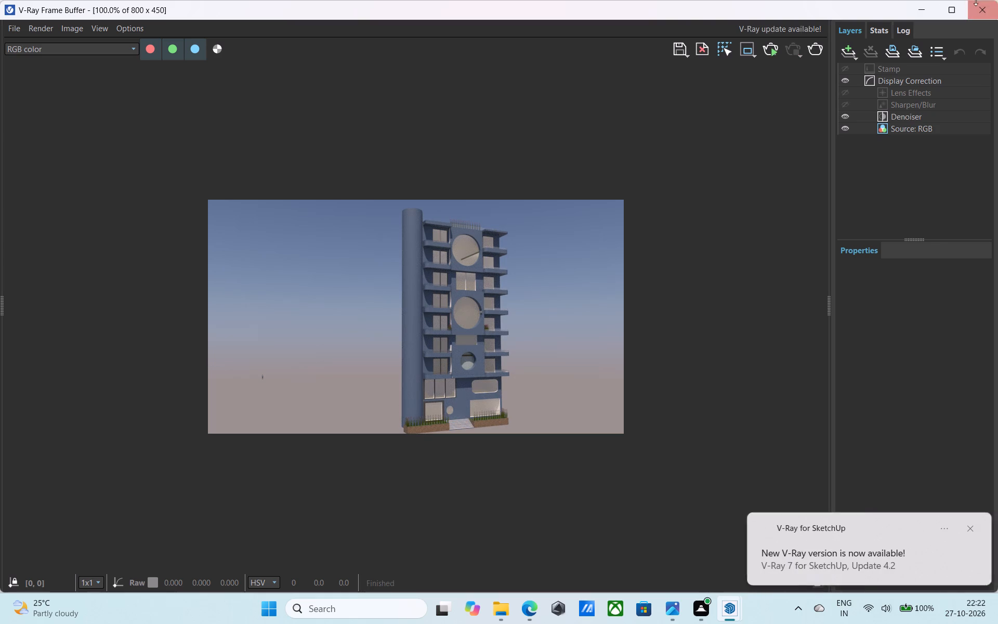
Examine the rendered facade and its planting up close and as a whole, and close the render window.
scroll(458, 266, up, 4)
scroll(458, 266, down, 2)
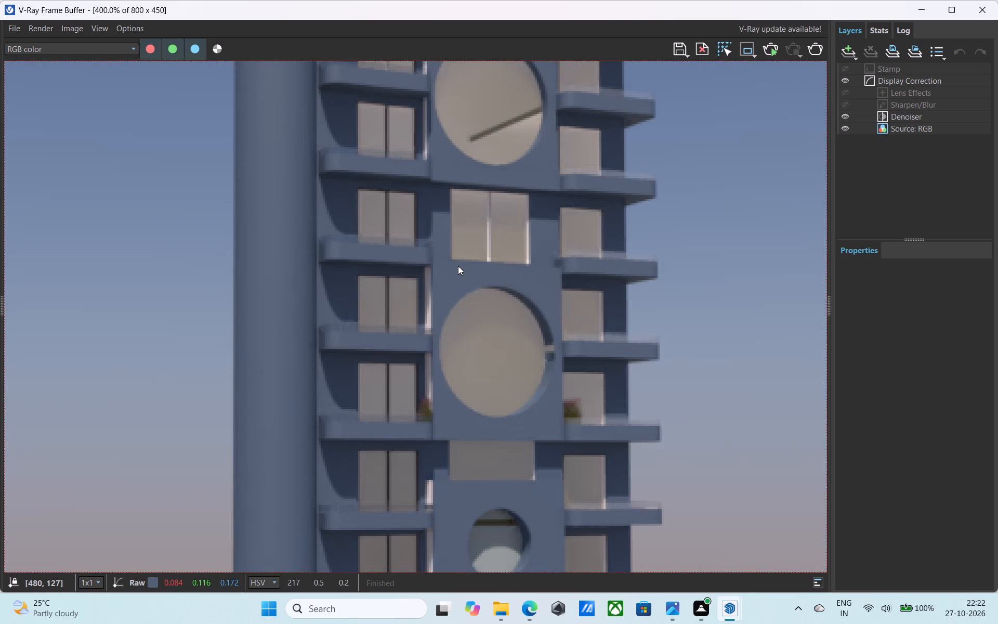
scroll(458, 266, down, 1)
middle_drag(458, 266, 442, 281)
scroll(442, 283, up, 2)
scroll(442, 284, down, 1)
middle_drag(443, 285, 438, 286)
scroll(438, 287, down, 2)
scroll(439, 288, up, 1)
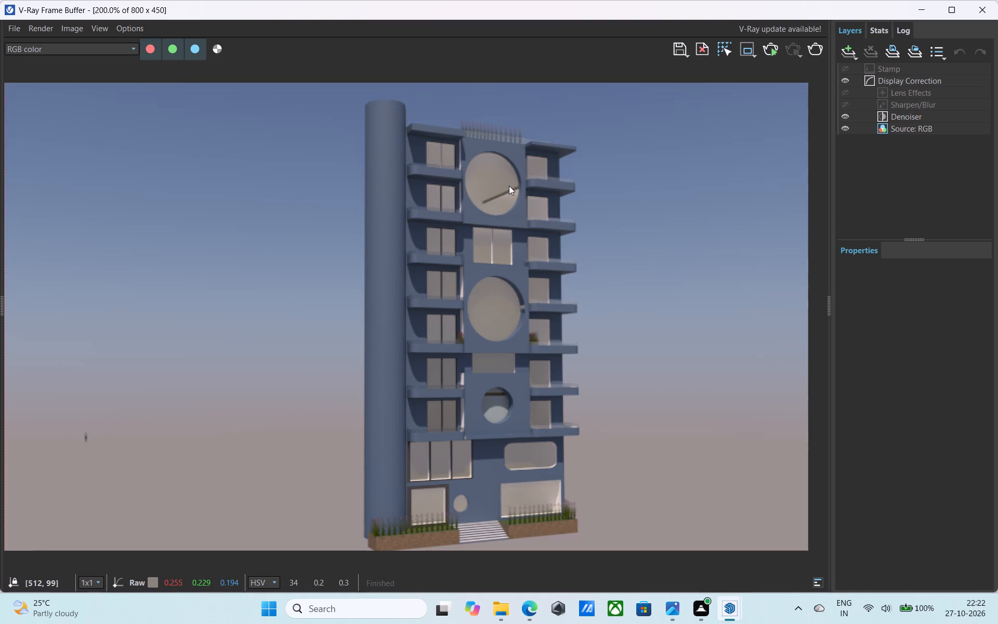
scroll(509, 186, up, 1)
scroll(509, 186, down, 1)
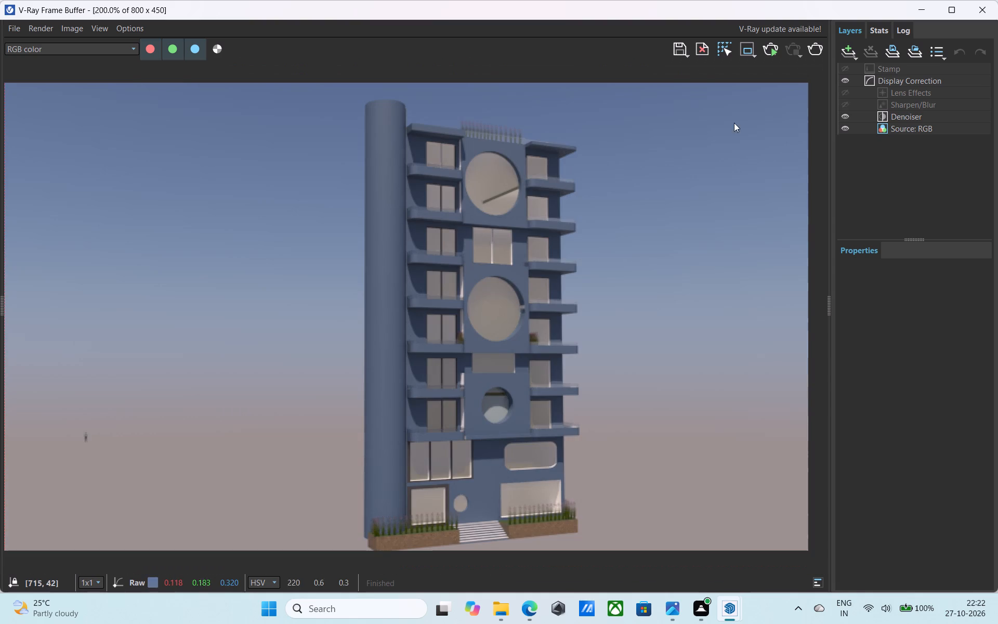
click(983, 15)
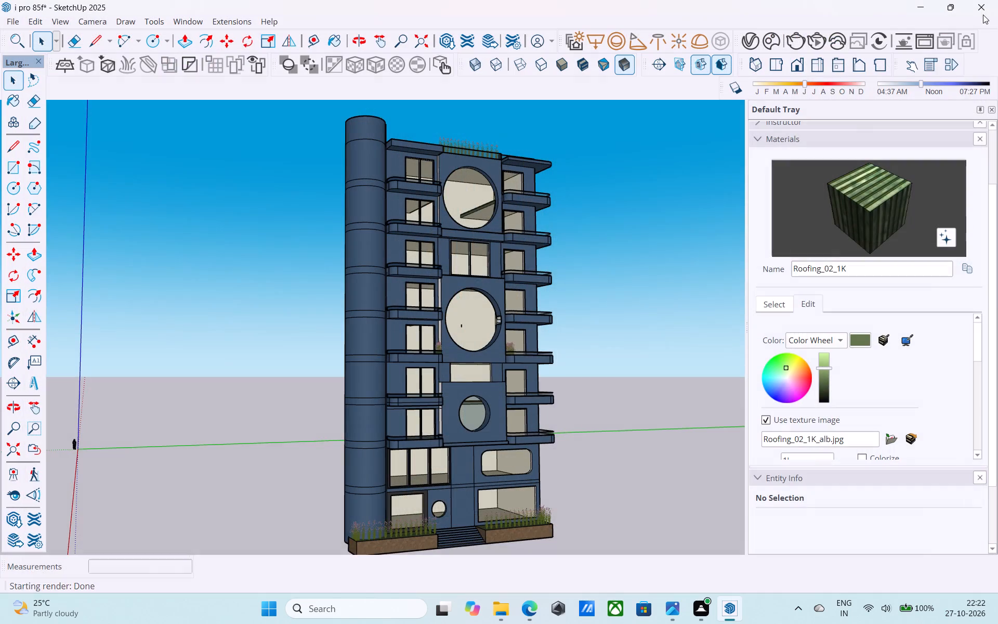
Examine the building from the balcony side, the front, above the roof terrace and the column side.
middle_drag(715, 250, 264, 339)
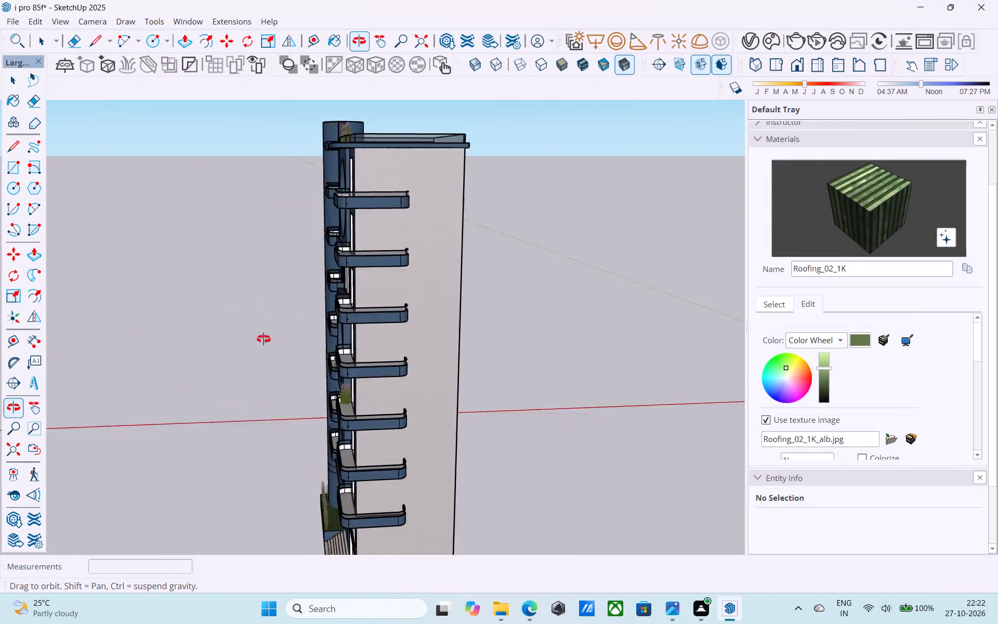
middle_drag(264, 339, 763, 332)
middle_drag(308, 331, 0, 350)
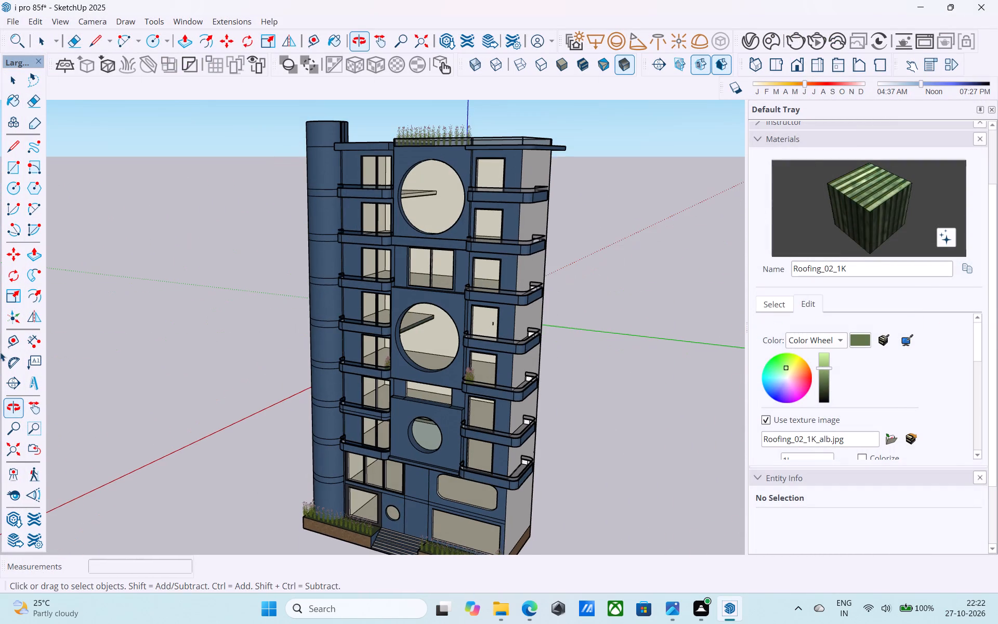
middle_drag(382, 308, 856, 290)
middle_drag(303, 302, 67, 314)
middle_drag(574, 291, 616, 513)
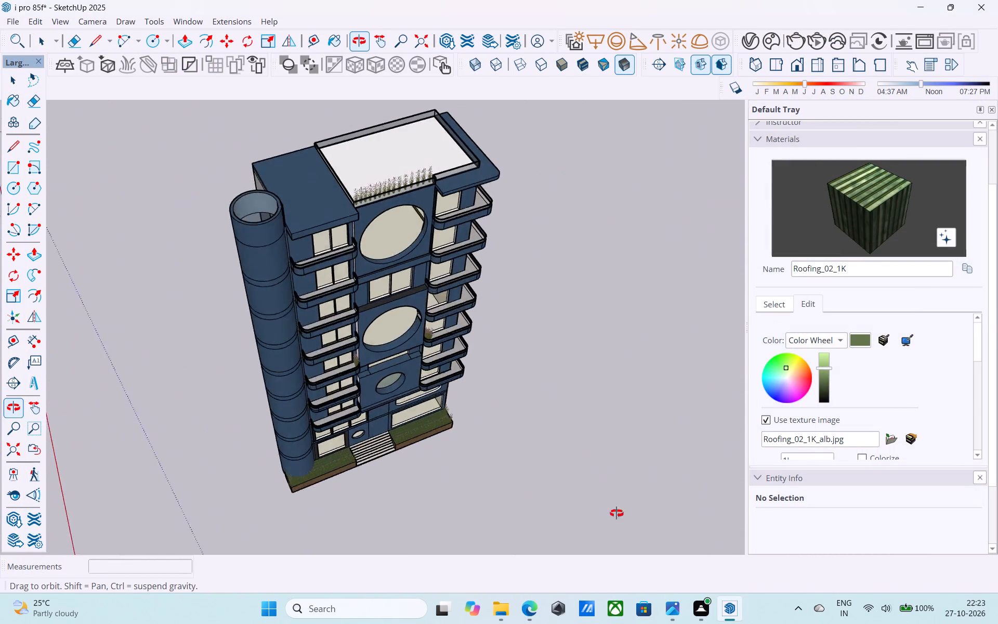
middle_drag(616, 513, 629, 528)
middle_drag(351, 279, 430, 175)
scroll(403, 159, down, 4)
middle_drag(342, 359, 424, 240)
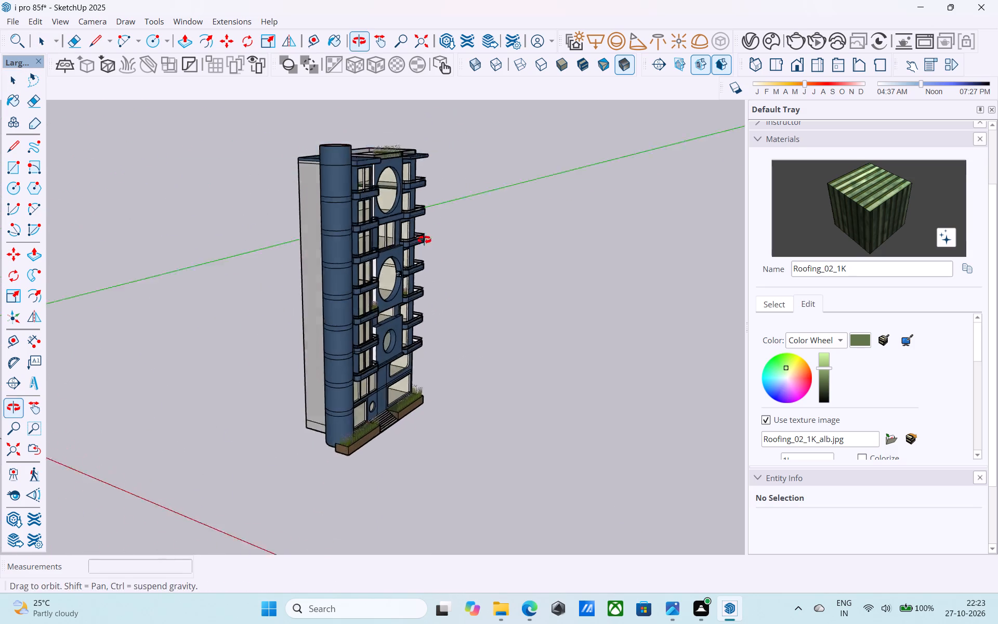
middle_drag(424, 240, 425, 236)
scroll(373, 148, up, 4)
middle_drag(337, 139, 347, 227)
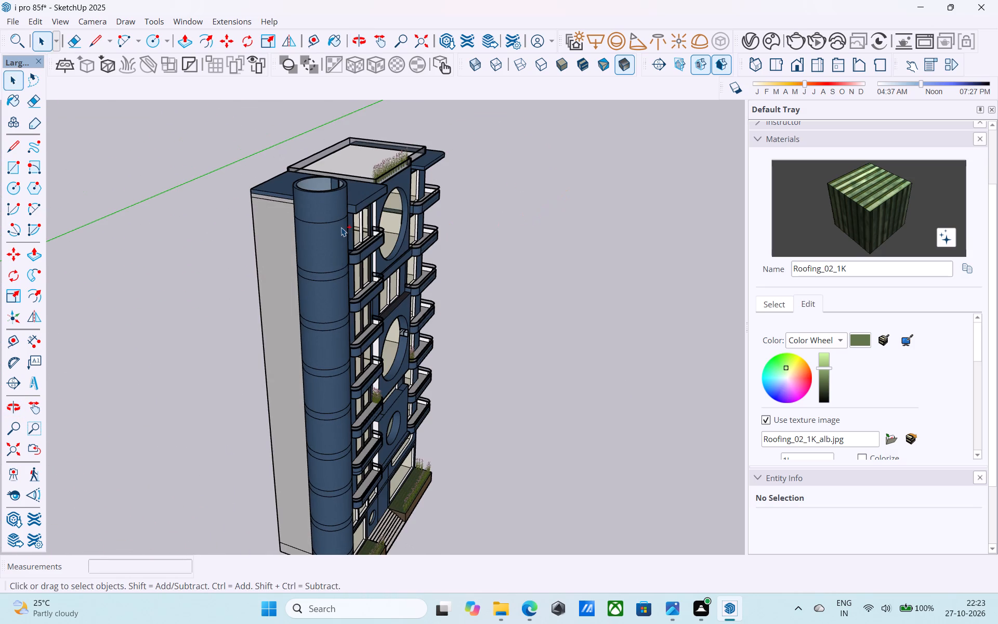
Save the model with the whole planted front facade in view.
key(ctrl+s)
click(457, 391)
scroll(479, 359, down, 3)
middle_drag(479, 359, 302, 292)
scroll(353, 266, down, 4)
middle_drag(553, 315, 338, 318)
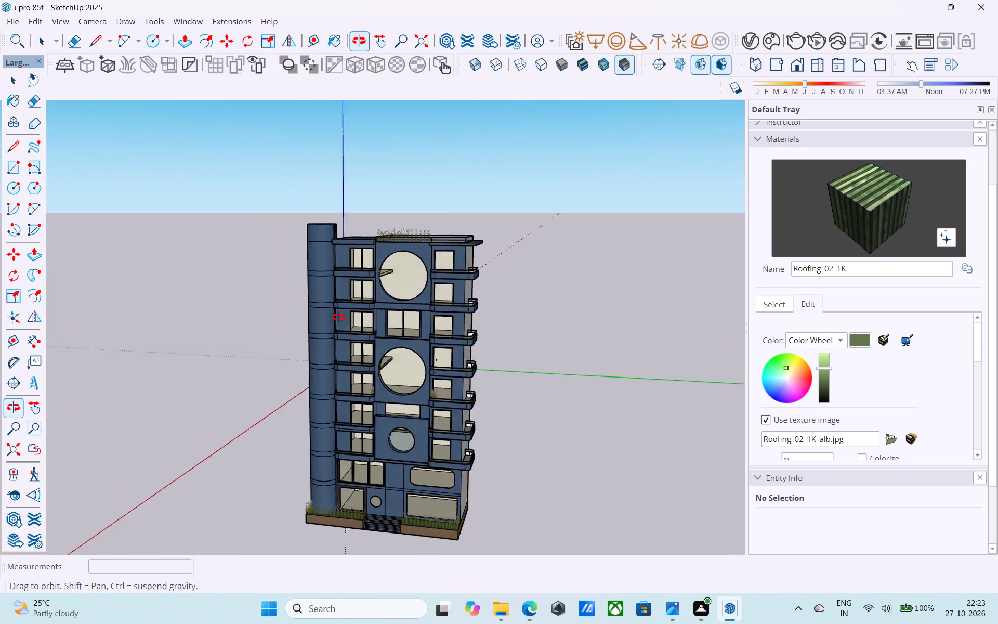
middle_drag(338, 318, 319, 317)
key(ctrl+s)
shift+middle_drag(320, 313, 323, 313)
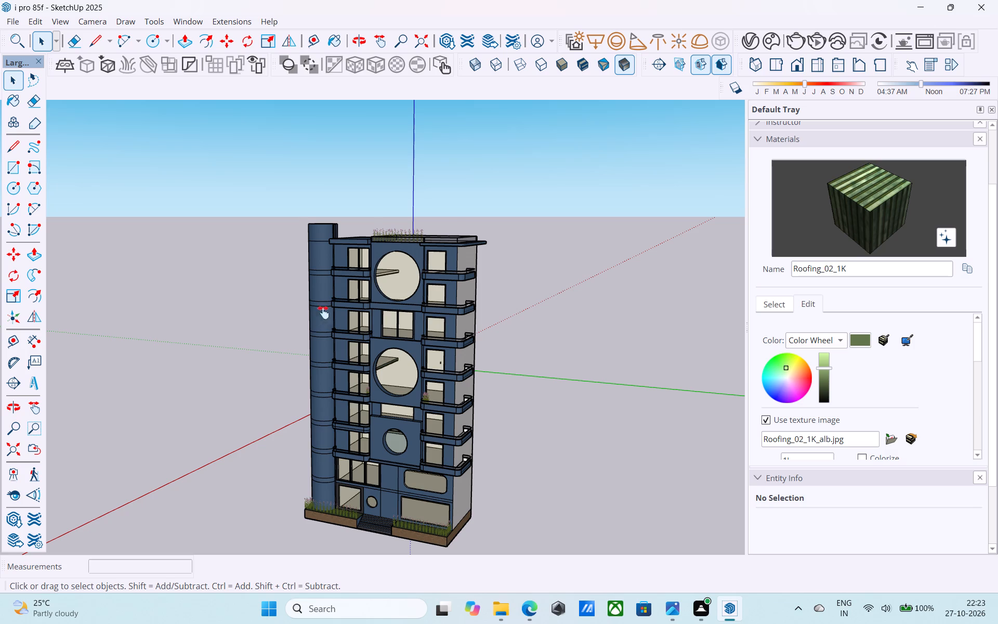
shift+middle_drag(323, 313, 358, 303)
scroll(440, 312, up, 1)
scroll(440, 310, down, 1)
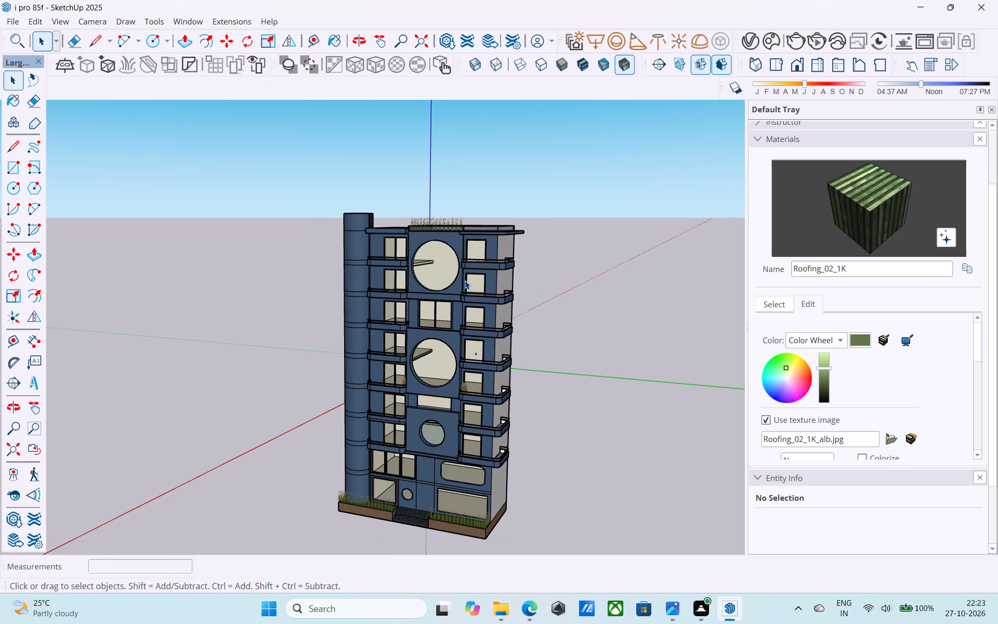
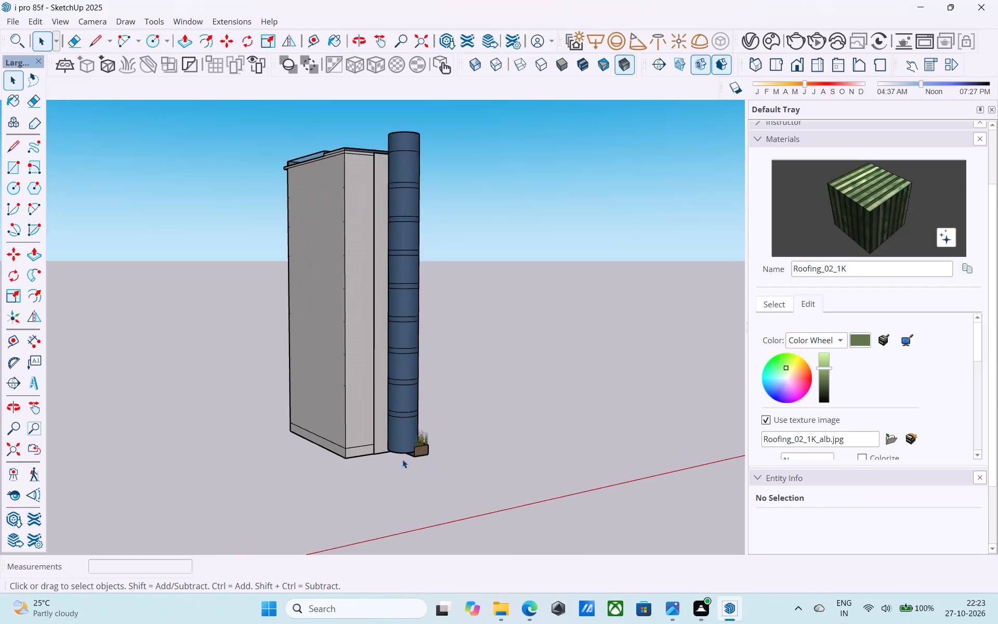
Push/Pull the base plinth's end face on the column side outward until it lines up with the end of the front planter.
click(356, 456)
scroll(357, 449, up, 2)
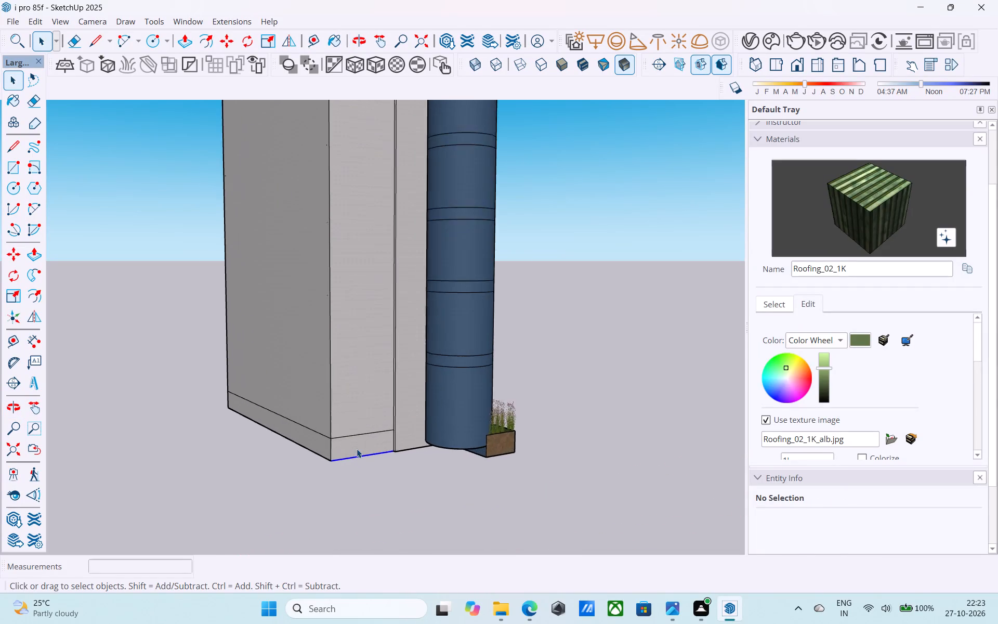
scroll(357, 449, up, 2)
click(357, 447)
scroll(357, 447, up, 3)
key(p)
click(357, 447)
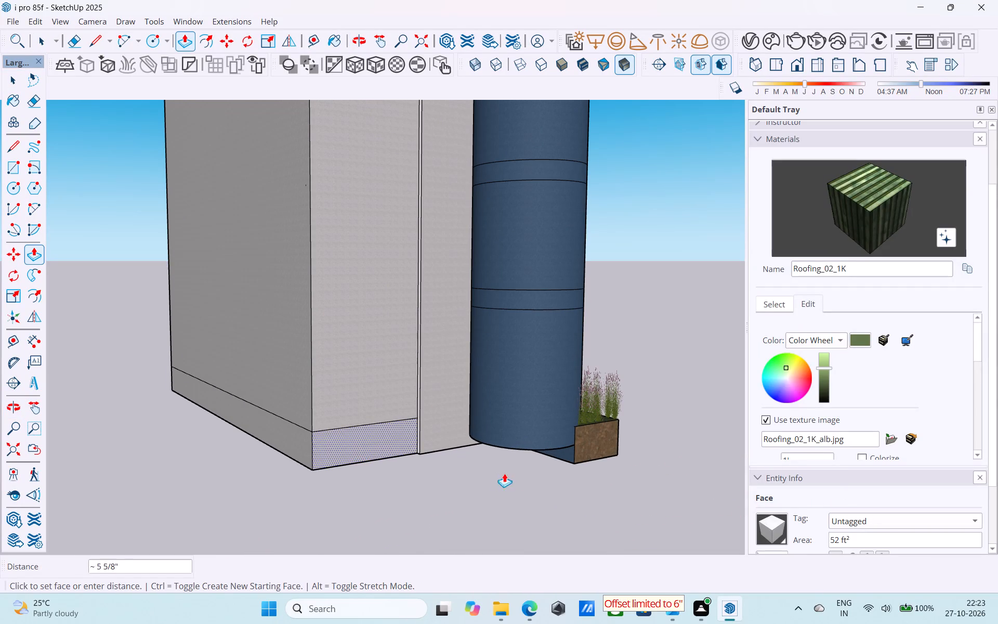
click(554, 484)
click(396, 437)
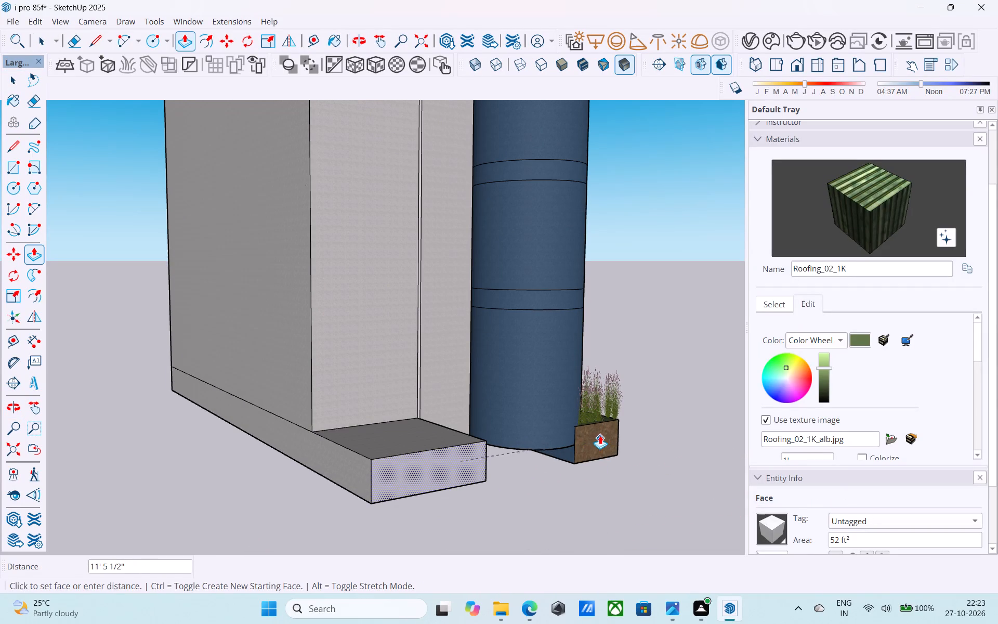
click(599, 432)
middle_drag(363, 442, 400, 445)
click(488, 468)
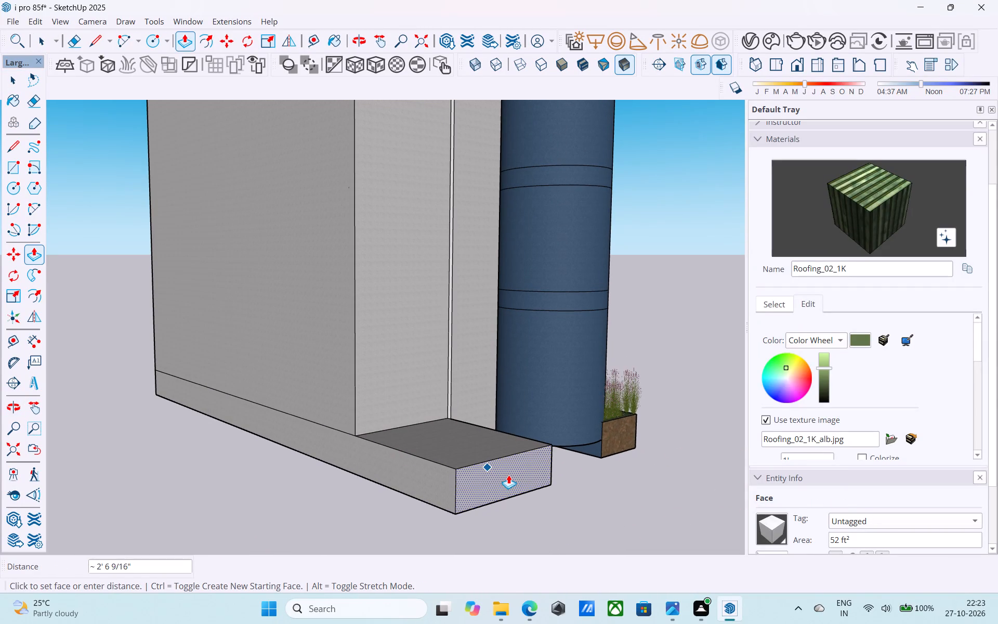
key(space)
Repeat the same Push/Pull distance on the plinth's rear face to extend it outward.
click(358, 454)
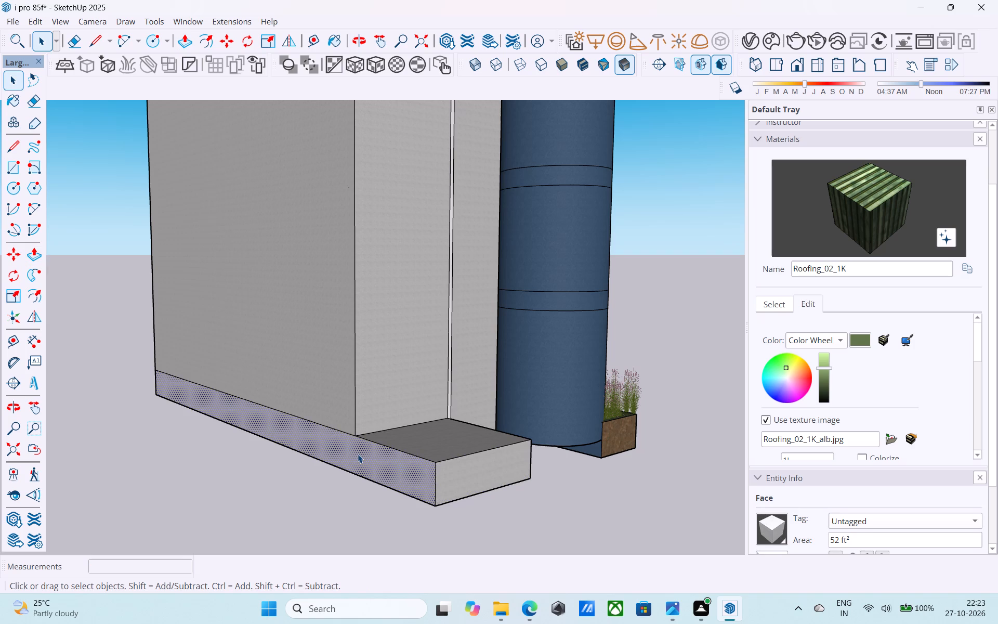
key(p)
double_click(358, 454)
key(space)
Push/Pull the front-facing face of the plinth extension beside the column 12' forward to meet the planter.
middle_drag(358, 453, 137, 473)
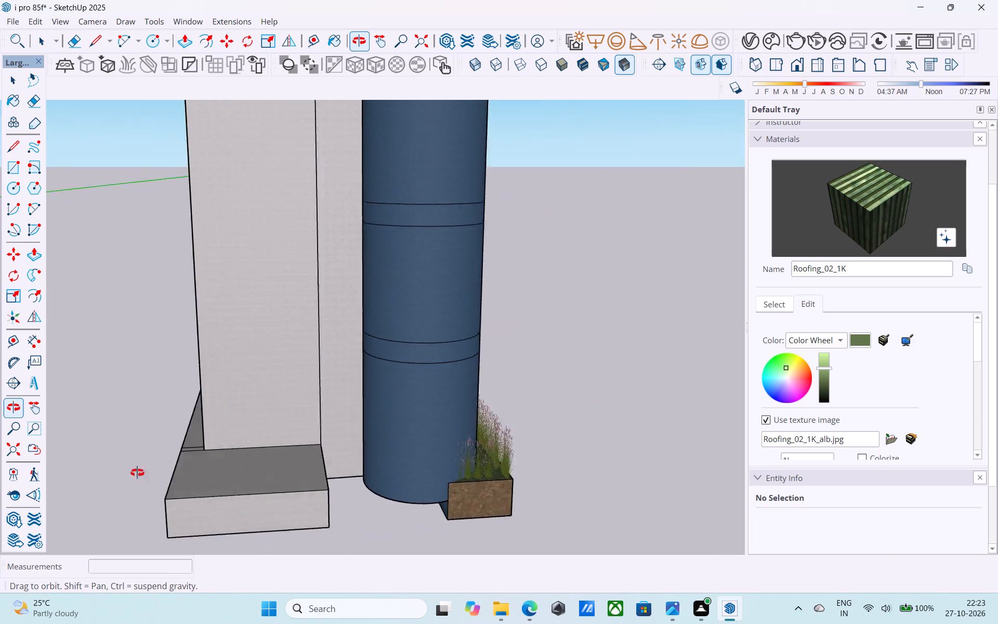
middle_drag(137, 473, 104, 471)
shift+middle_drag(135, 458, 120, 432)
scroll(186, 449, up, 2)
click(231, 421)
scroll(231, 421, up, 2)
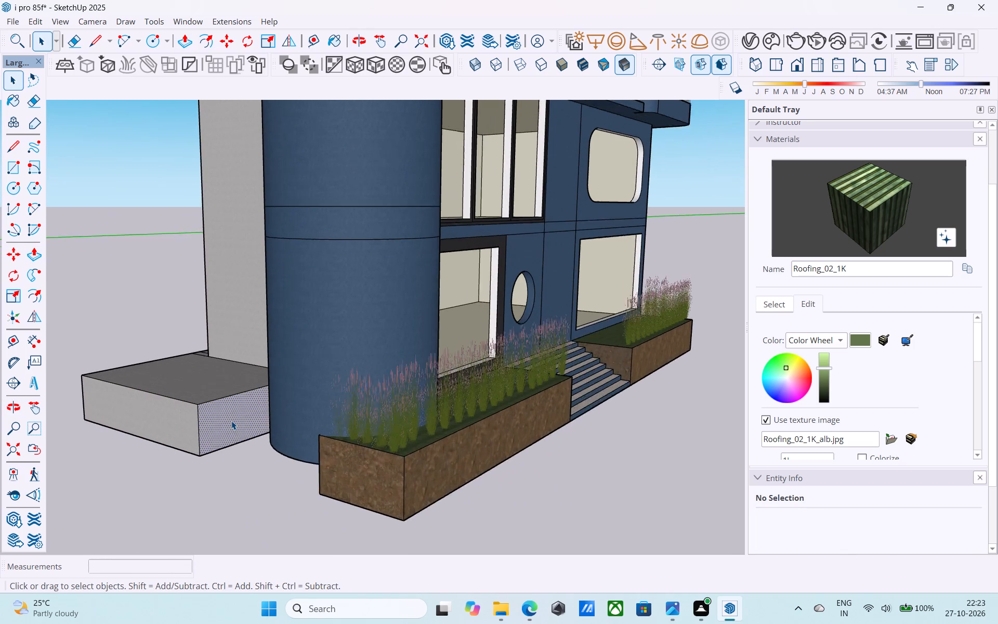
scroll(231, 421, up, 1)
key(p)
click(231, 421)
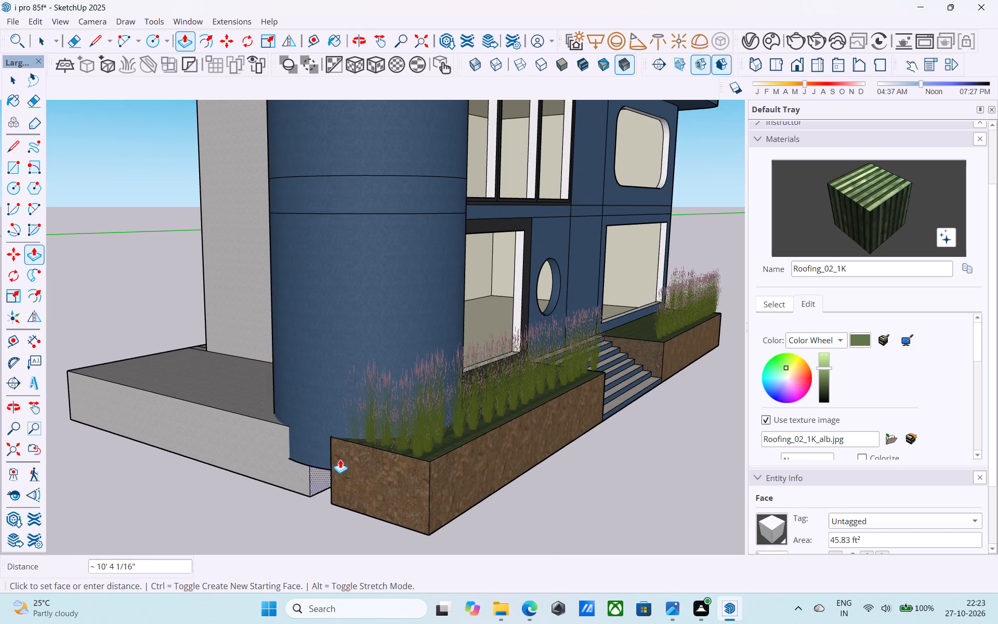
scroll(333, 478, up, 3)
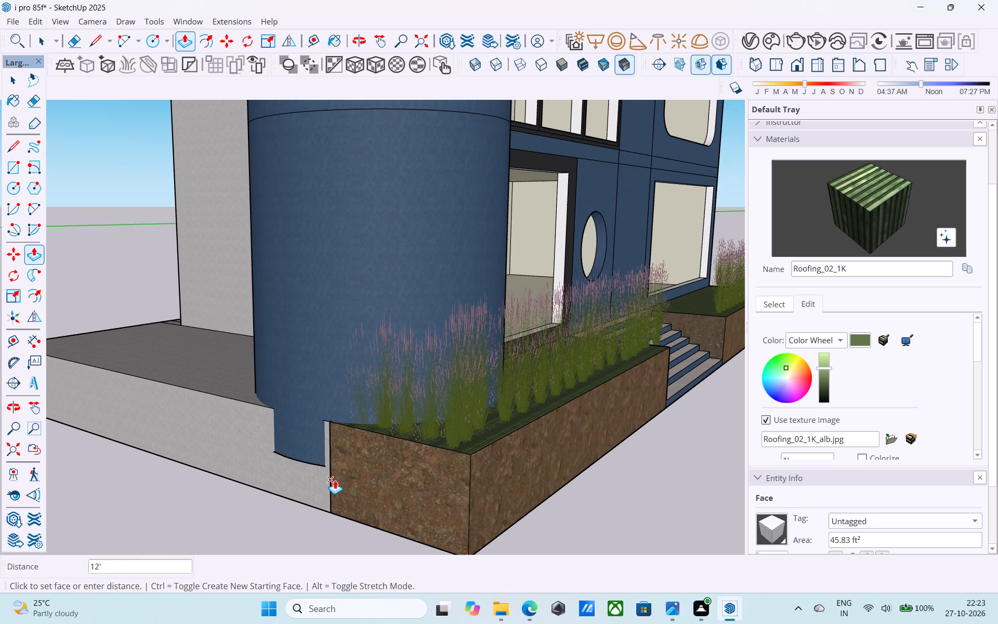
click(335, 480)
Push/Pull the long column-side face of the extended plinth outward 1'.
middle_drag(335, 480, 455, 479)
key(space)
click(360, 449)
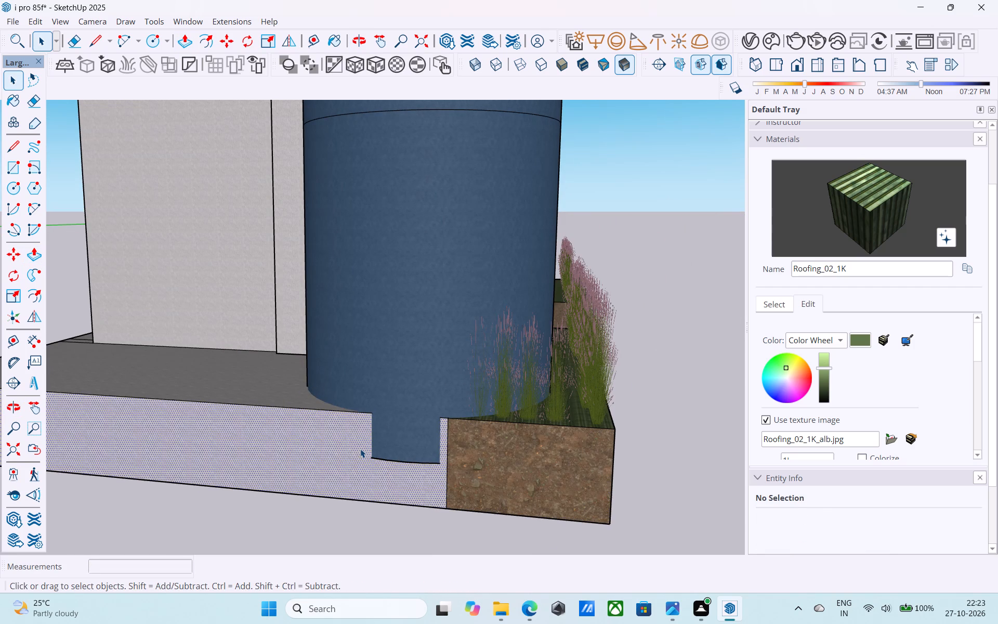
key(p)
click(360, 449)
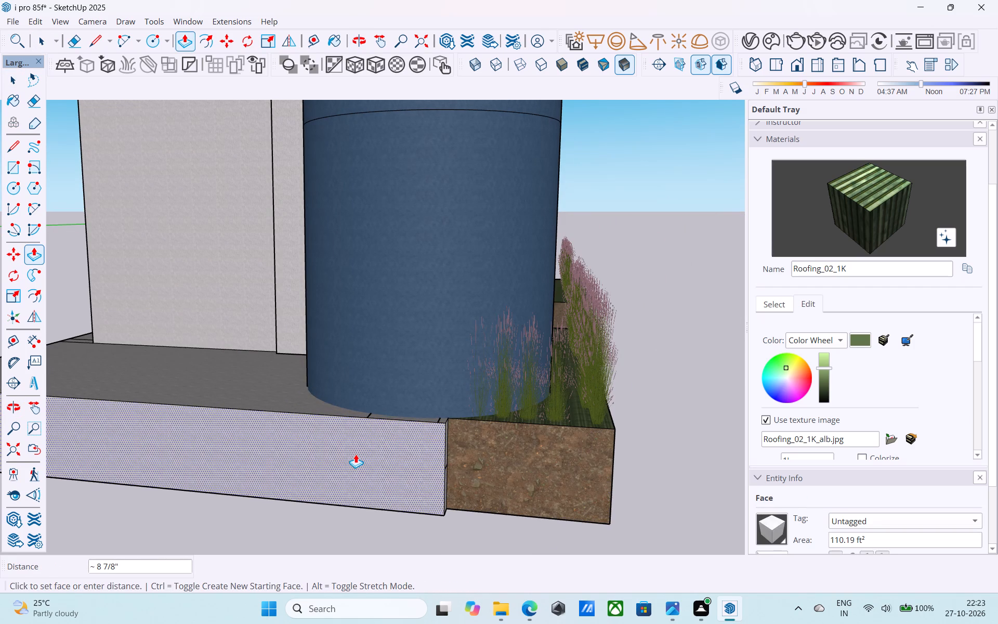
text(1')
key(Return)
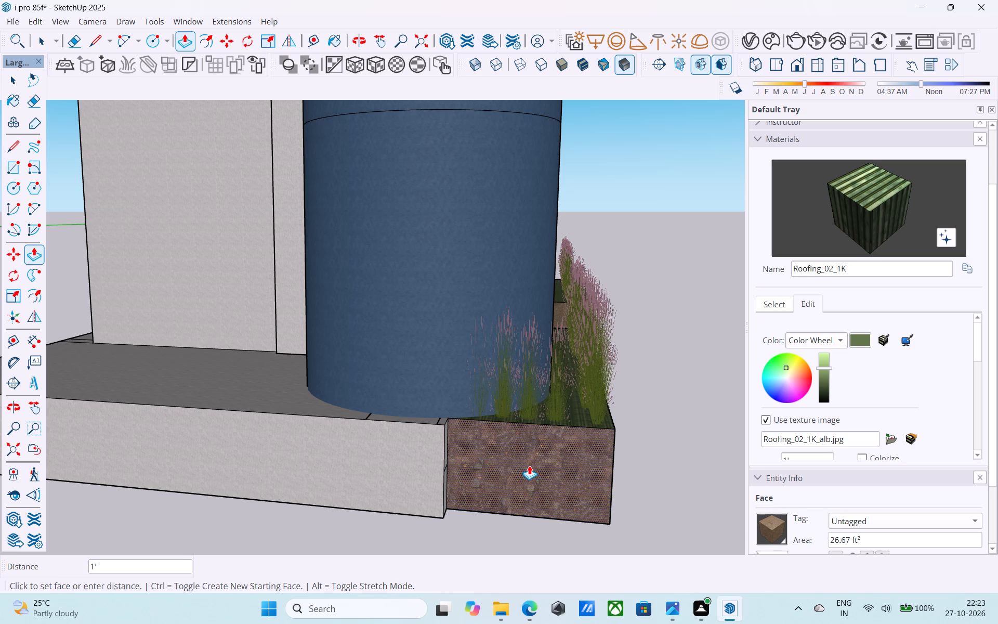
Push/Pull the soil-textured end face of the front planter flush with the plinth's column-side face.
click(468, 460)
click(423, 456)
Erase the leftover seam lines on the plinth top at the foot of the round column.
middle_drag(423, 447, 415, 470)
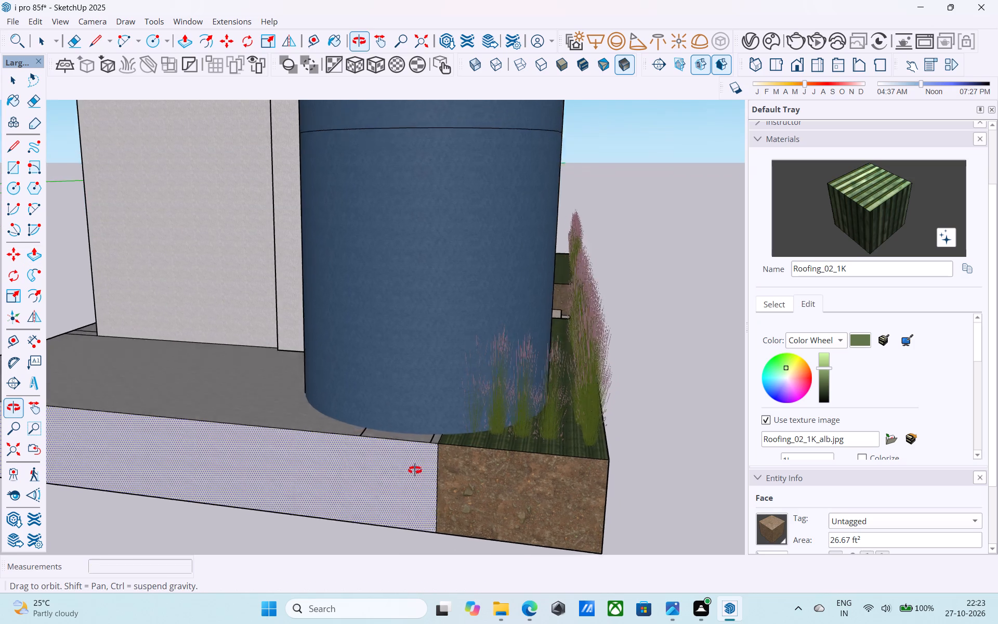
middle_drag(415, 470, 299, 529)
key(e)
scroll(309, 512, up, 5)
click(315, 486)
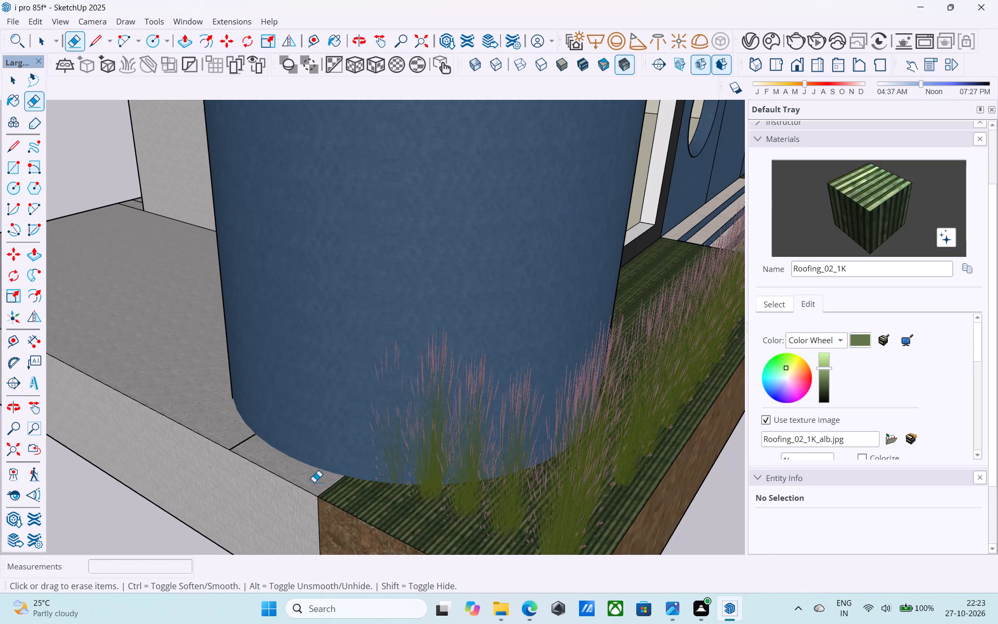
drag(244, 442, 235, 440)
Push/Pull the soil-textured plinth face on the balcony side outward 1'.
scroll(227, 436, down, 16)
middle_drag(393, 414, 410, 444)
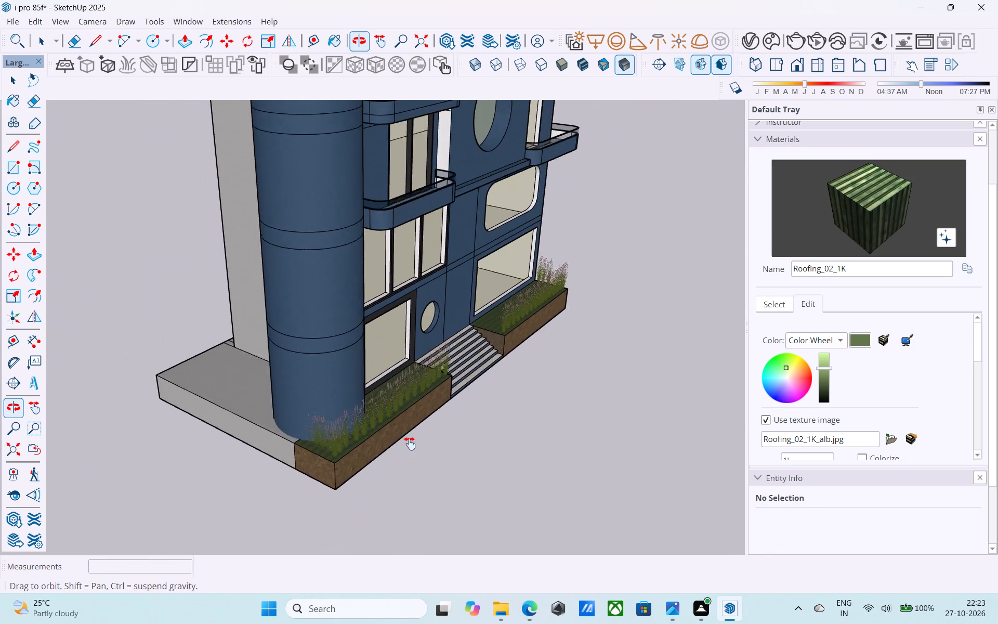
middle_drag(410, 444, 202, 423)
shift+middle_drag(529, 441, 123, 413)
middle_drag(389, 439, 248, 366)
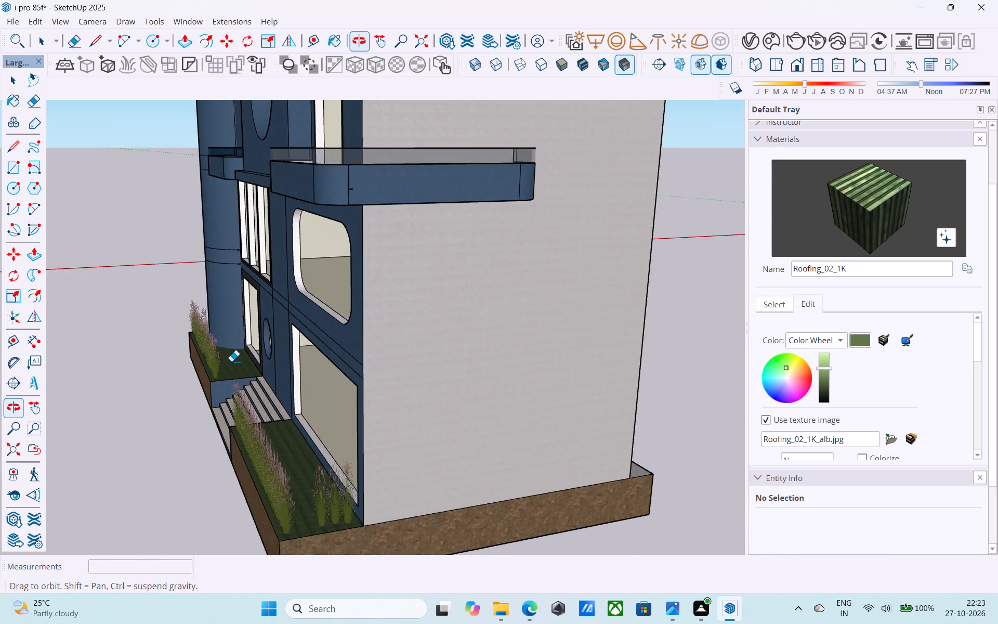
scroll(231, 361, down, 9)
middle_drag(391, 398, 134, 403)
scroll(285, 429, up, 13)
key(space)
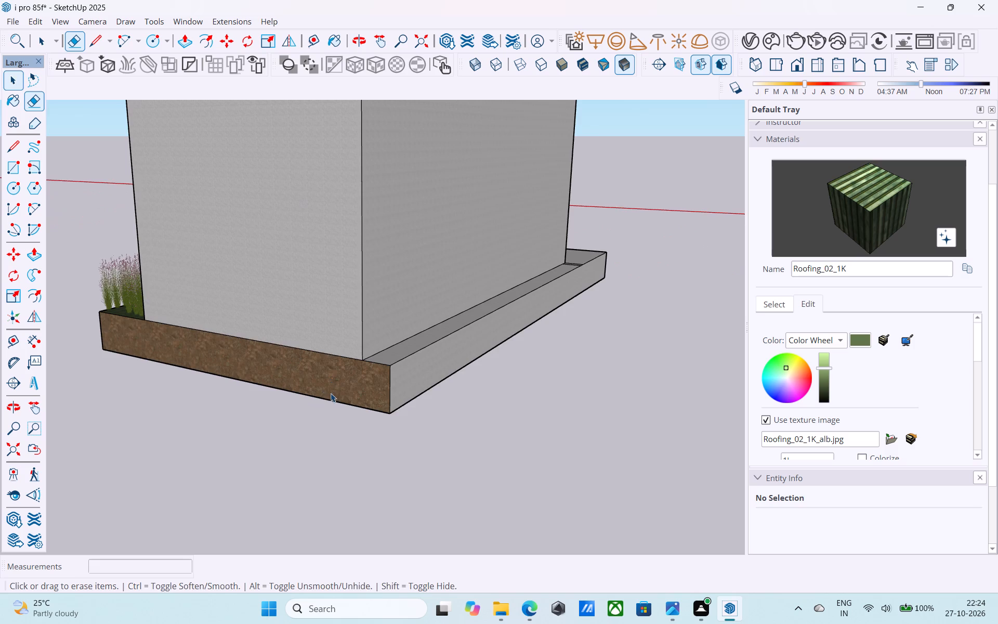
scroll(331, 393, up, 3)
click(335, 392)
scroll(337, 385, up, 1)
key(p)
double_click(337, 385)
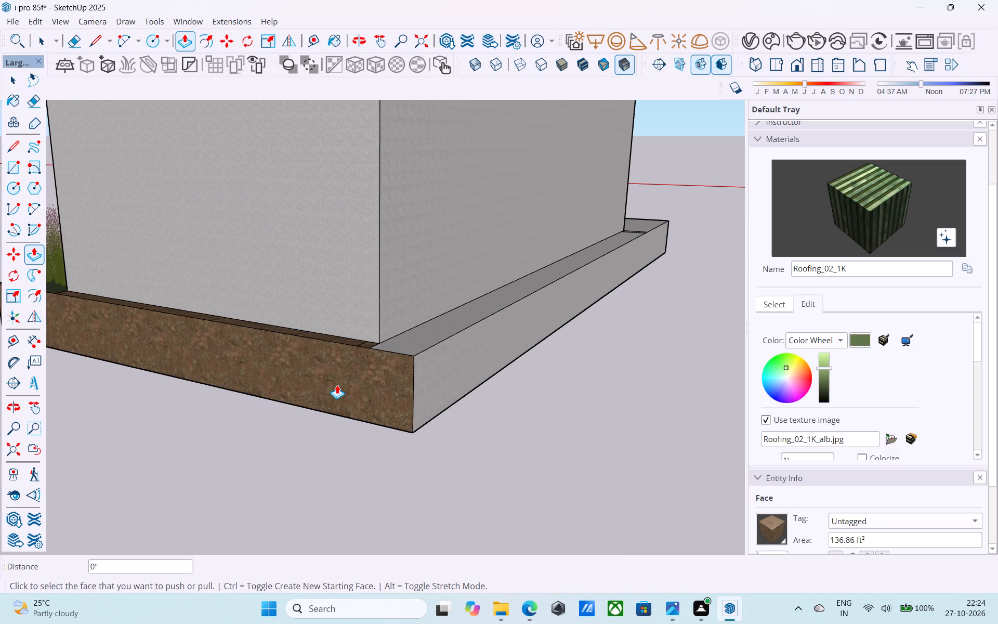
middle_drag(338, 384, 338, 426)
click(338, 423)
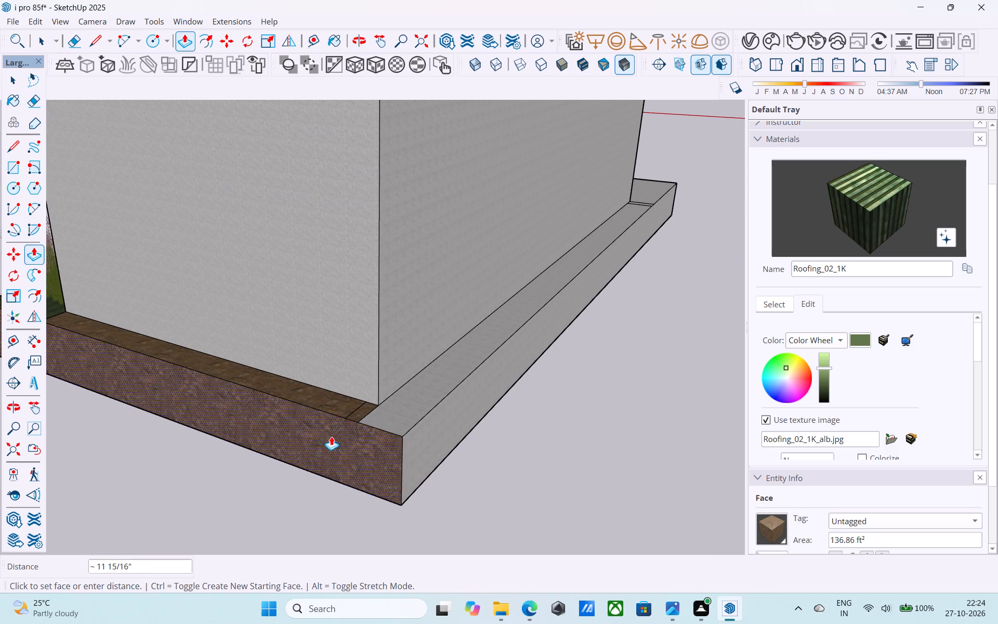
text(1')
key(Return)
Erase the leftover seam lines on the plinth top at the balcony-side rear corner and the far rear corner.
scroll(331, 436, up, 1)
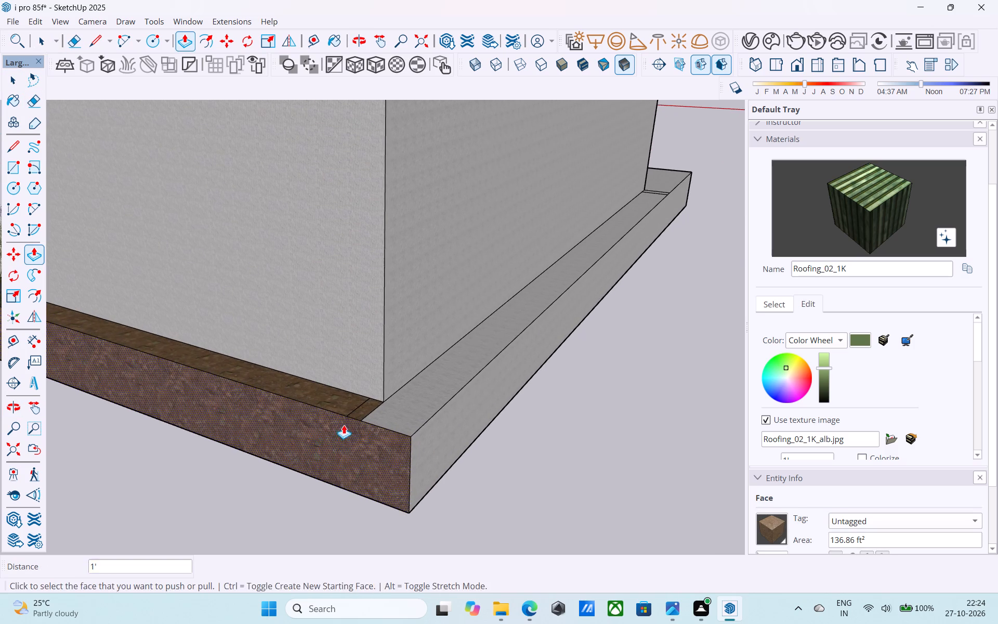
middle_drag(344, 424, 349, 479)
key(e)
scroll(375, 476, up, 4)
drag(389, 476, 360, 471)
drag(359, 471, 353, 470)
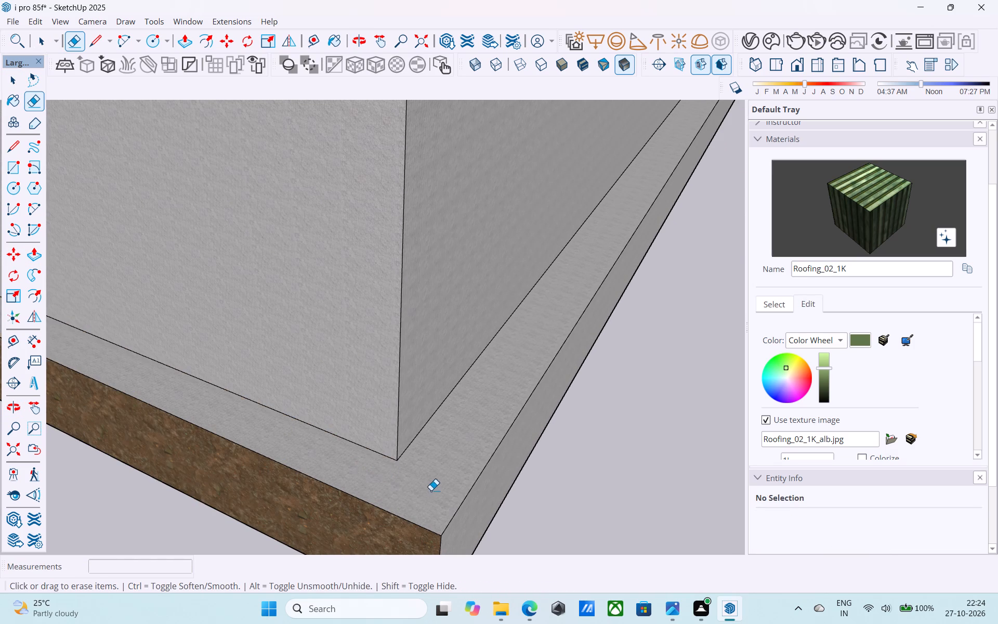
scroll(431, 489, down, 14)
scroll(580, 270, up, 11)
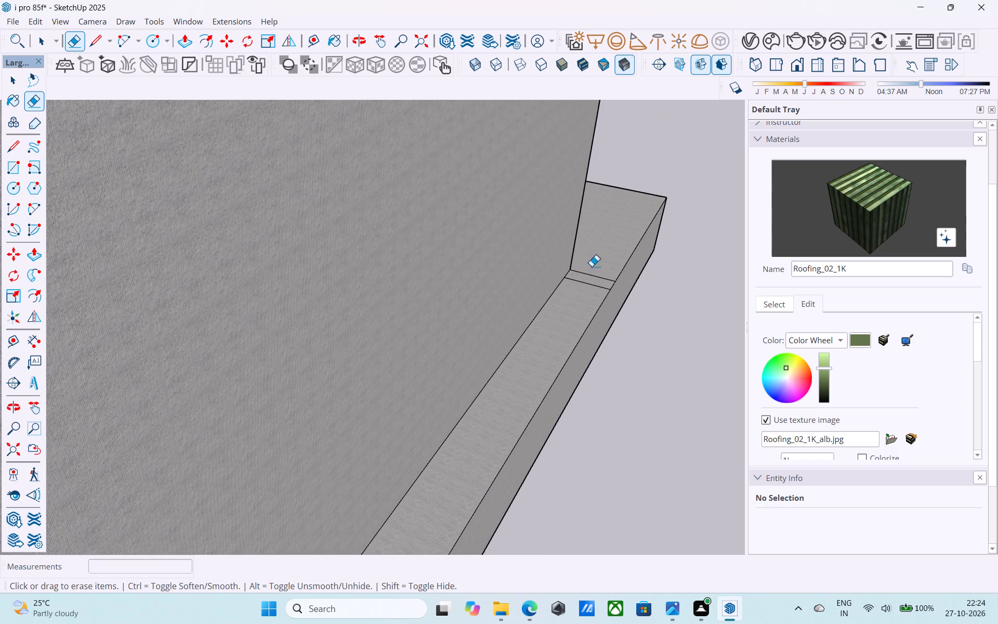
drag(592, 266, 580, 305)
Push/Pull the soil-textured plinth face on the balcony side outward about 5' 8".
scroll(575, 315, down, 16)
middle_drag(186, 454, 539, 488)
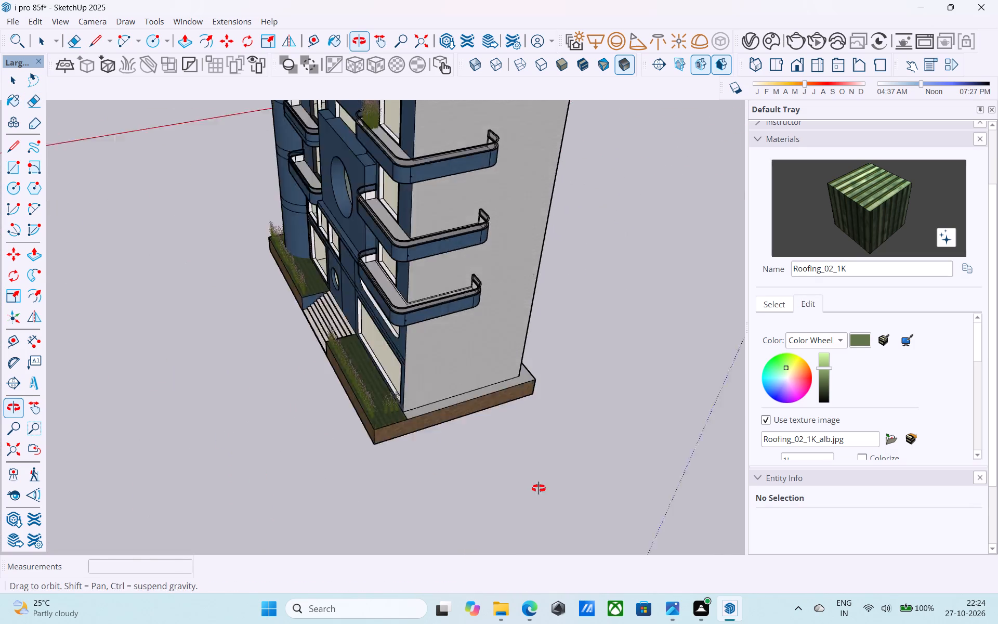
middle_drag(539, 488, 766, 483)
middle_drag(135, 487, 496, 415)
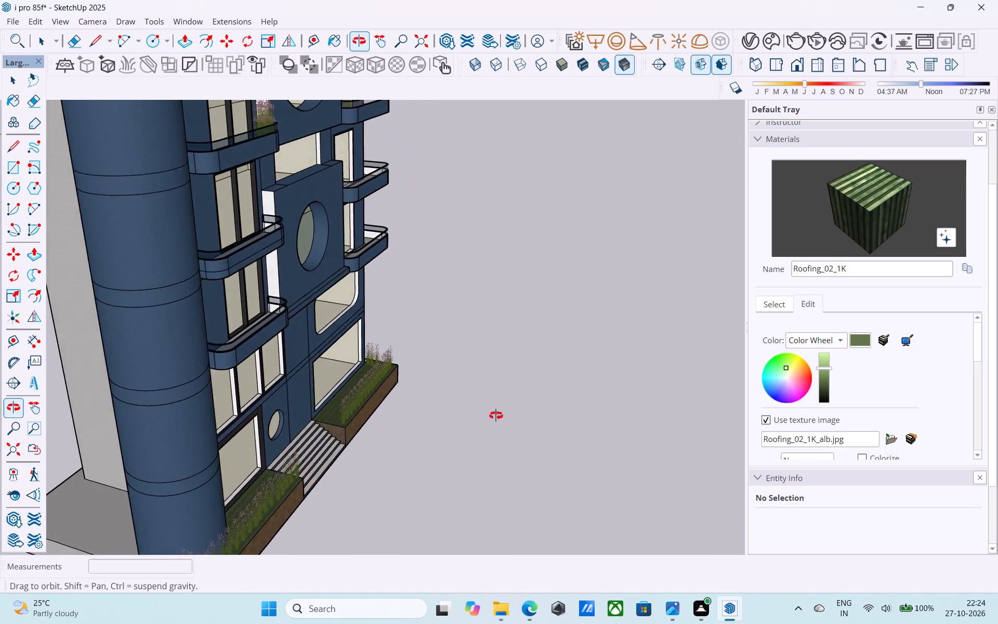
middle_drag(496, 415, 0, 411)
middle_drag(439, 422, 58, 414)
shift+middle_drag(336, 472, 99, 457)
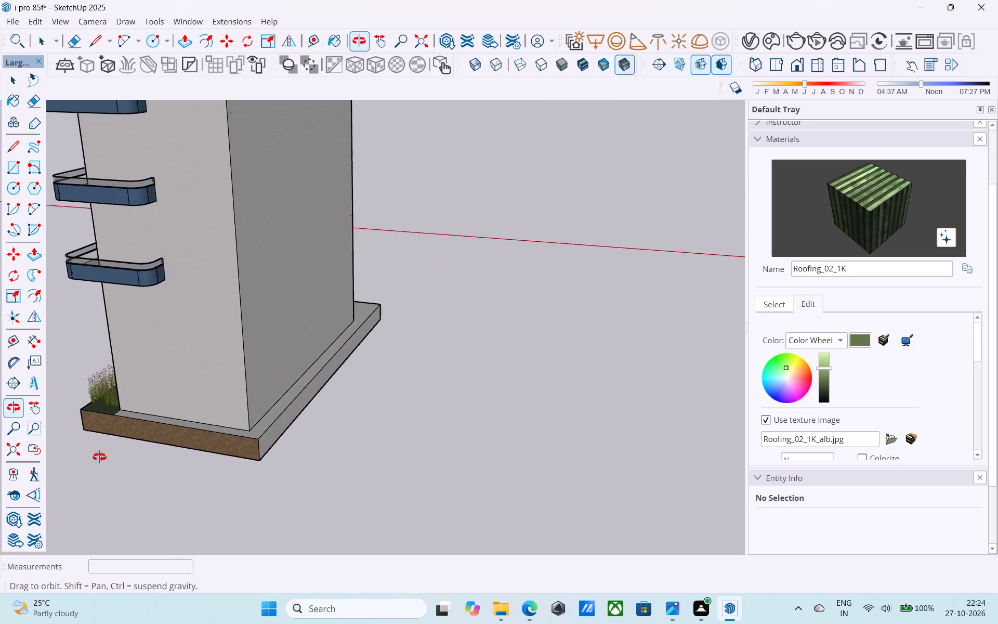
shift+middle_drag(99, 457, 100, 467)
scroll(166, 456, up, 3)
key(space)
click(234, 452)
scroll(234, 452, up, 3)
key(p)
click(235, 450)
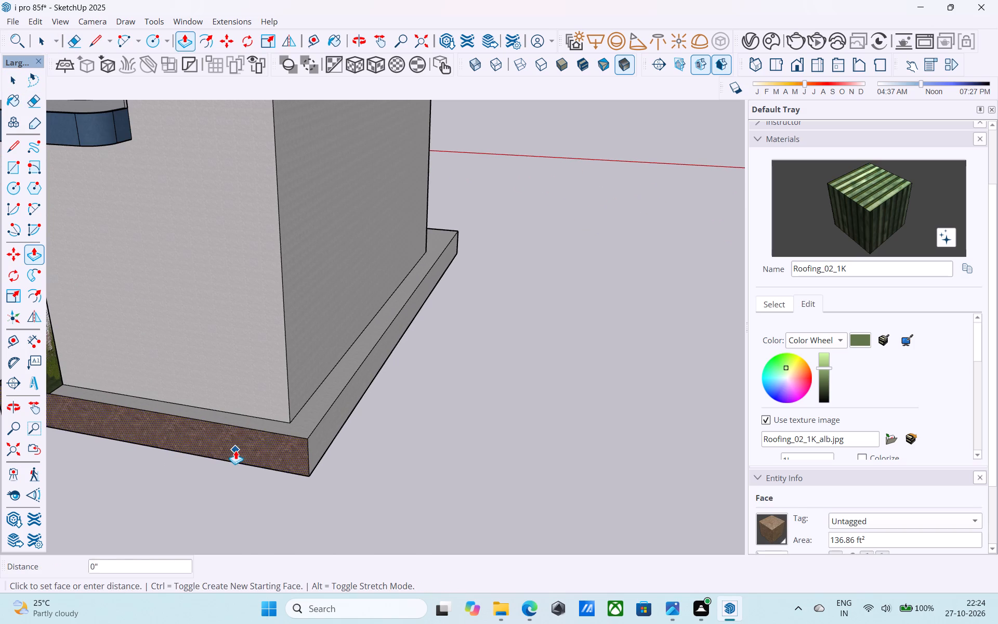
click(205, 486)
Save the model with the front facade and the widened plinth in view.
scroll(218, 477, down, 3)
middle_drag(218, 477, 451, 476)
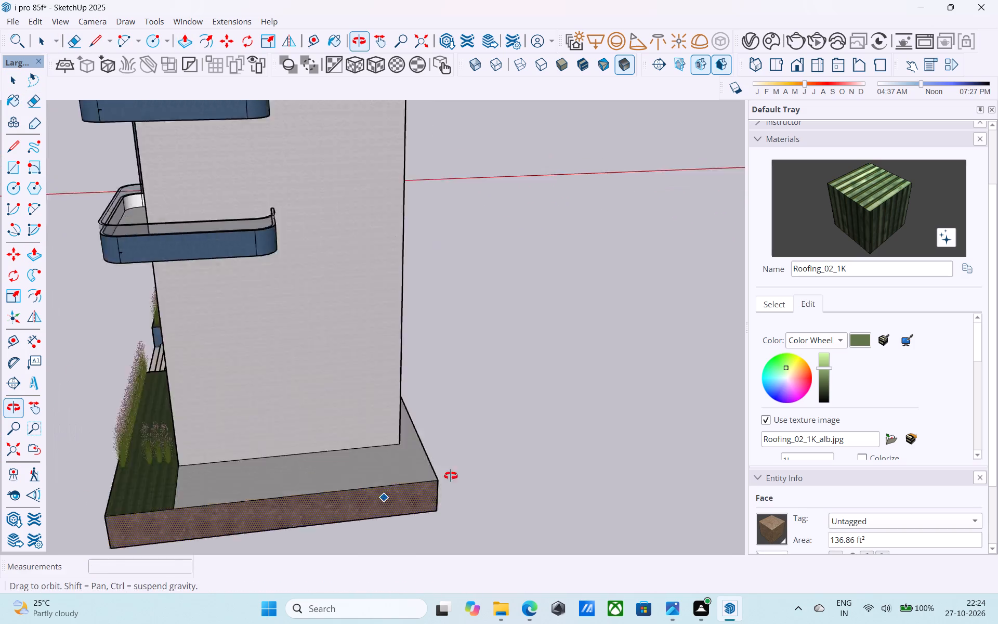
middle_drag(451, 476, 506, 465)
scroll(507, 463, down, 8)
middle_drag(335, 448, 765, 431)
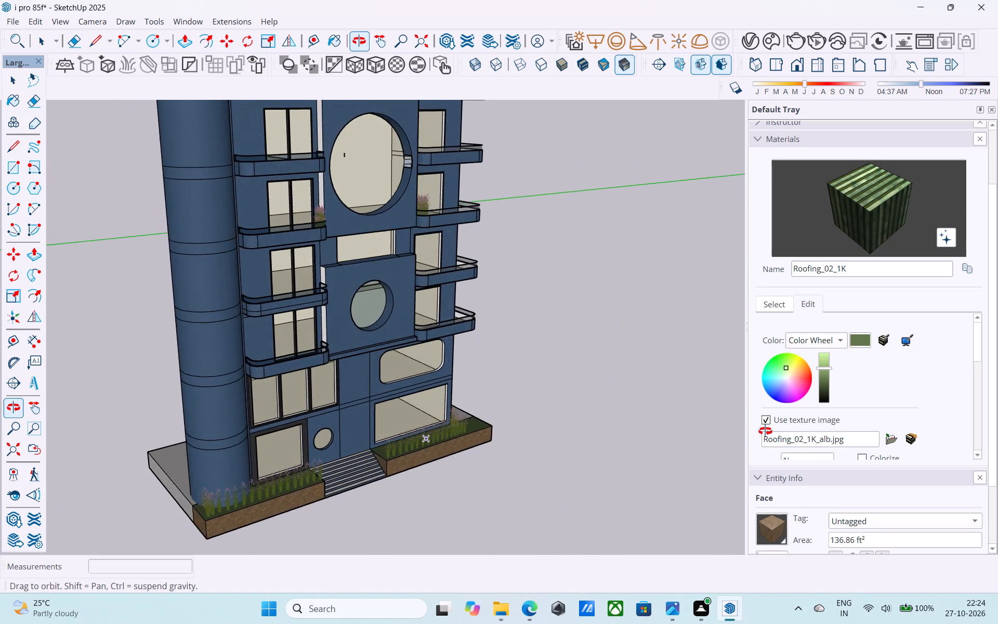
middle_drag(765, 431, 597, 429)
middle_drag(476, 404, 463, 424)
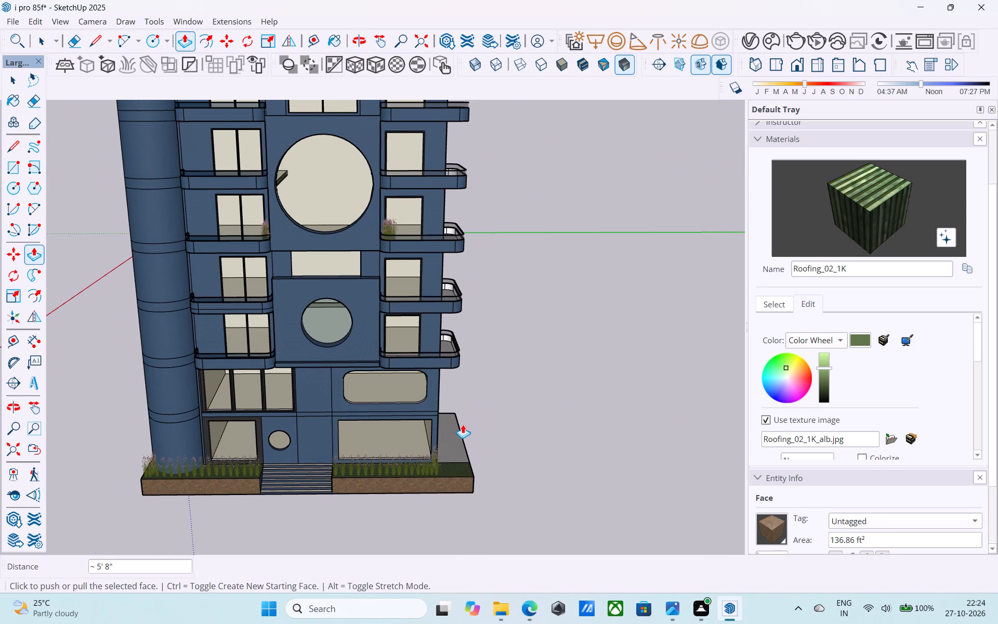
key(ctrl+s)
key(space)
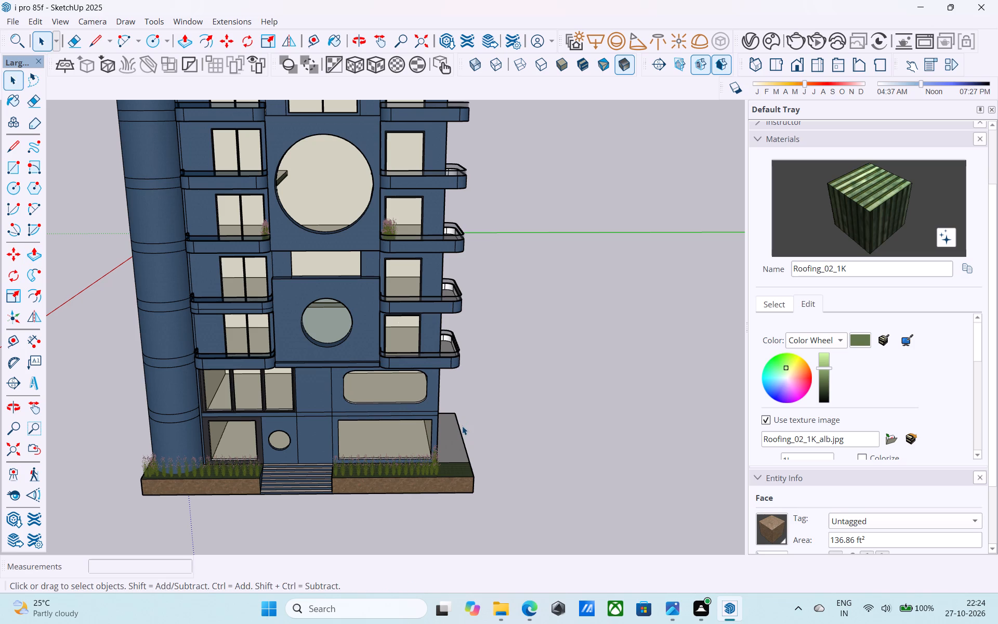
scroll(462, 426, down, 4)
key(ctrl+s)
scroll(462, 426, down, 4)
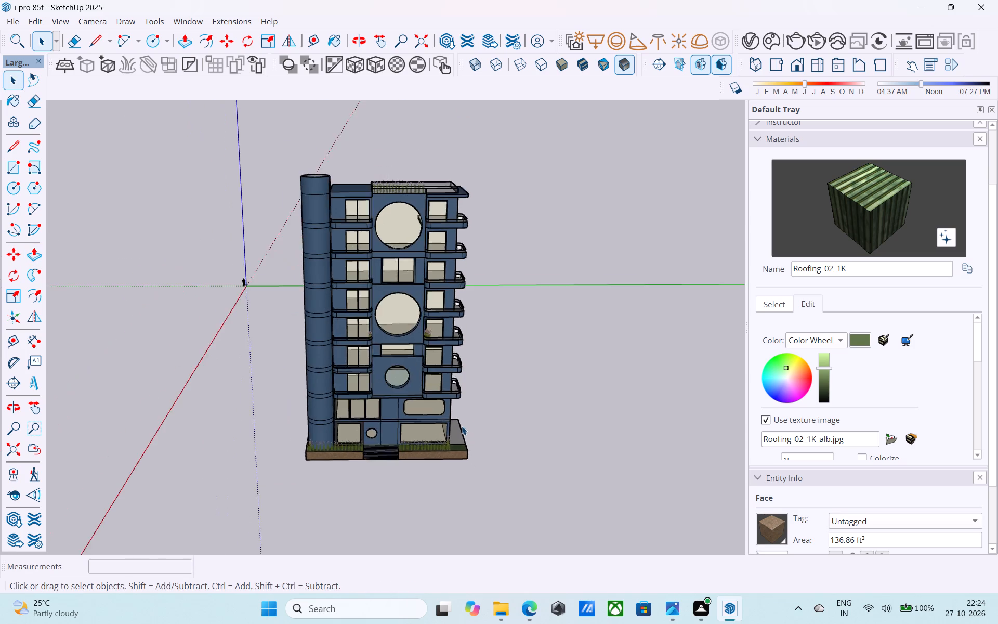
Examine the upper facade around the large circular opening, the roof terrace and the open top of the round column.
shift+middle_drag(461, 428, 288, 422)
scroll(378, 290, up, 11)
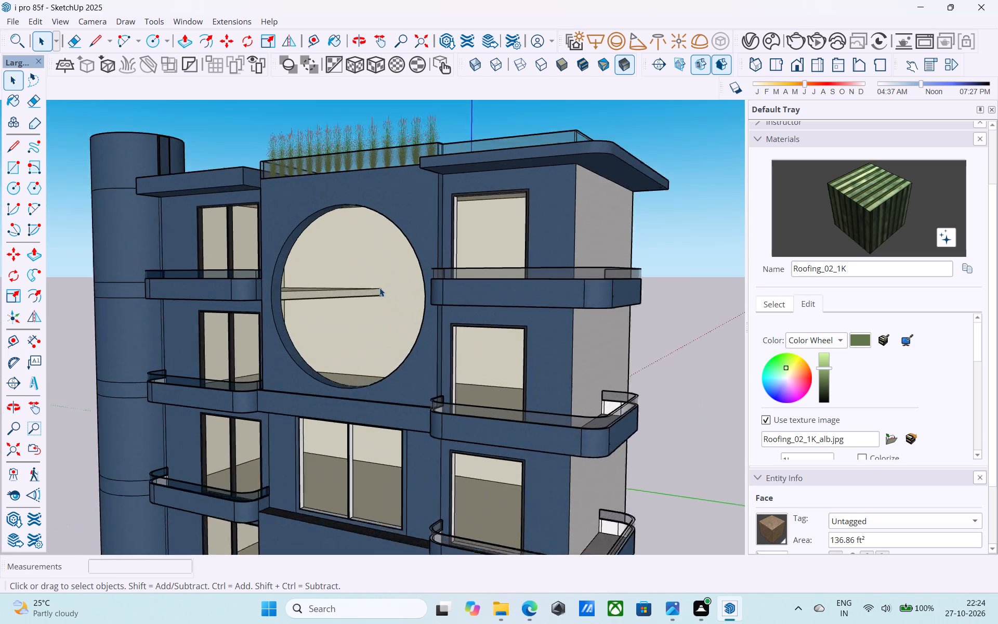
scroll(379, 288, up, 4)
shift+middle_drag(312, 309, 454, 153)
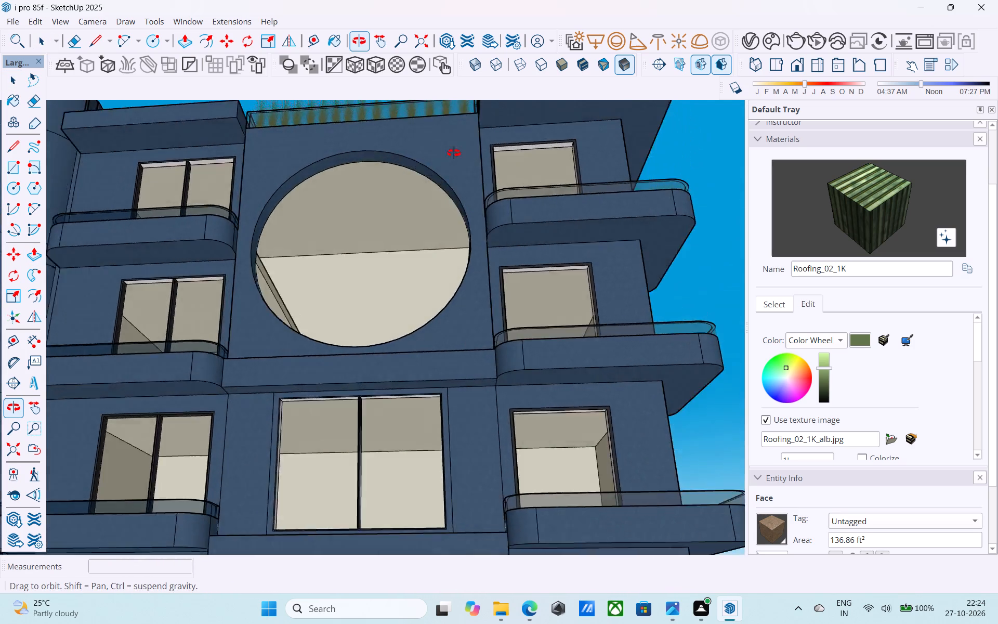
shift+middle_drag(454, 153, 414, 561)
scroll(430, 365, down, 5)
shift+middle_drag(428, 368, 437, 427)
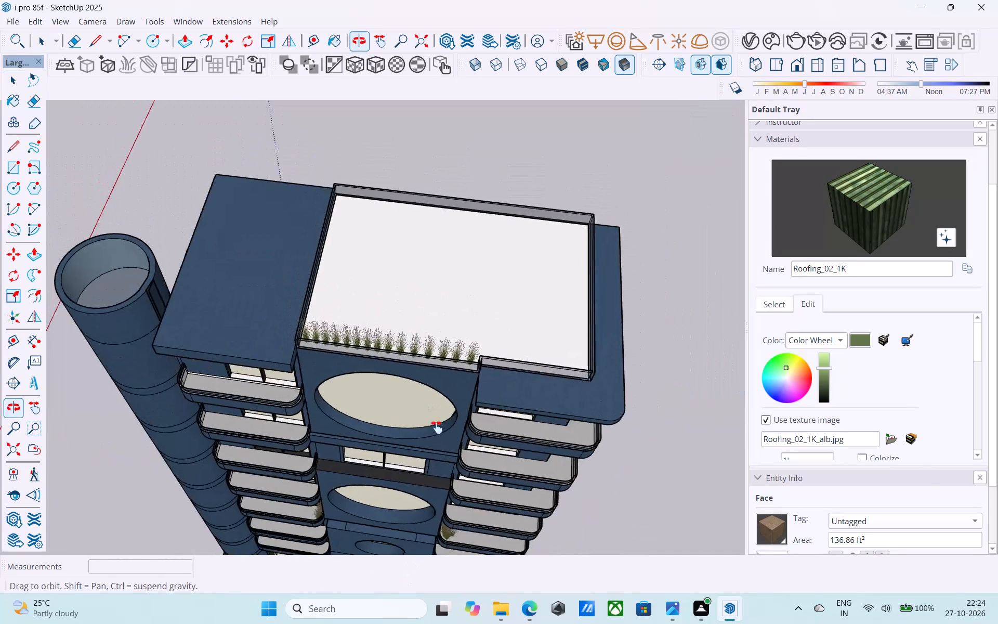
shift+middle_drag(437, 427, 733, 366)
shift+middle_drag(510, 371, 480, 350)
scroll(389, 308, up, 4)
scroll(305, 296, up, 3)
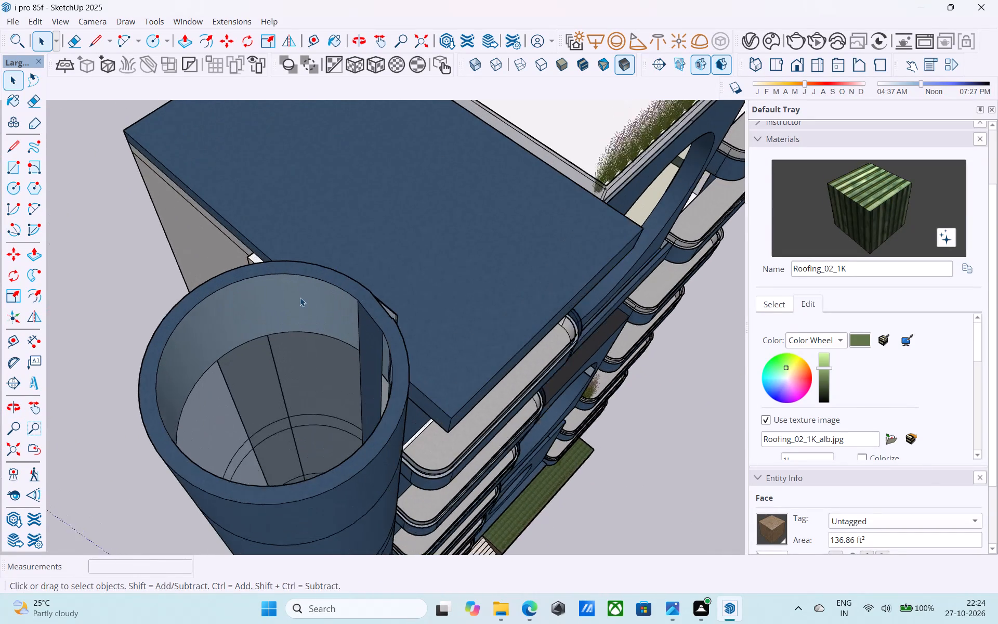
Cap the open top of the round column by drawing a line across its inner rim and erasing that line.
scroll(300, 297, up, 1)
middle_drag(280, 293, 278, 285)
key(l)
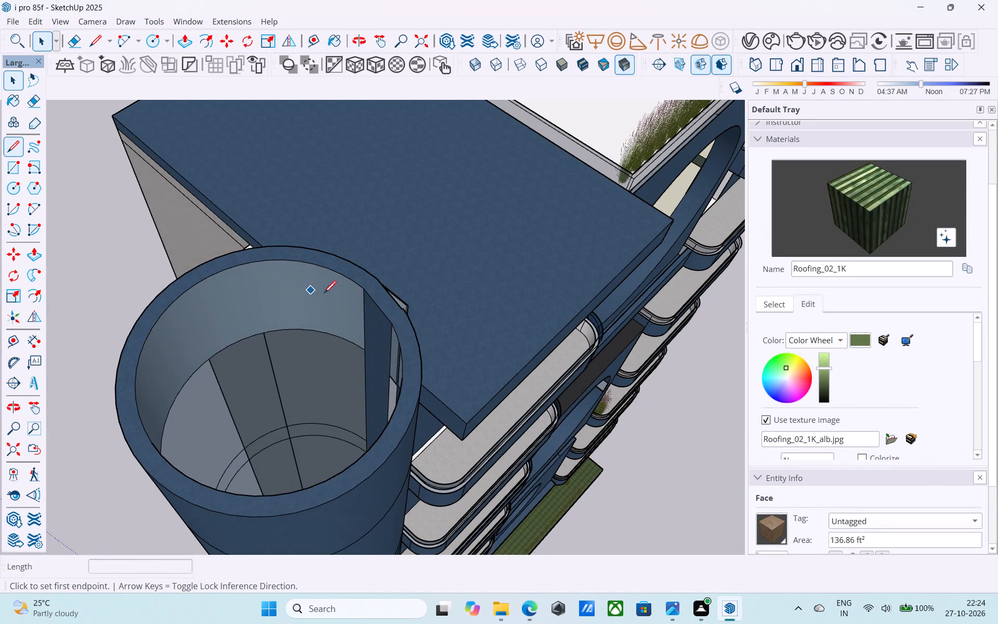
click(374, 302)
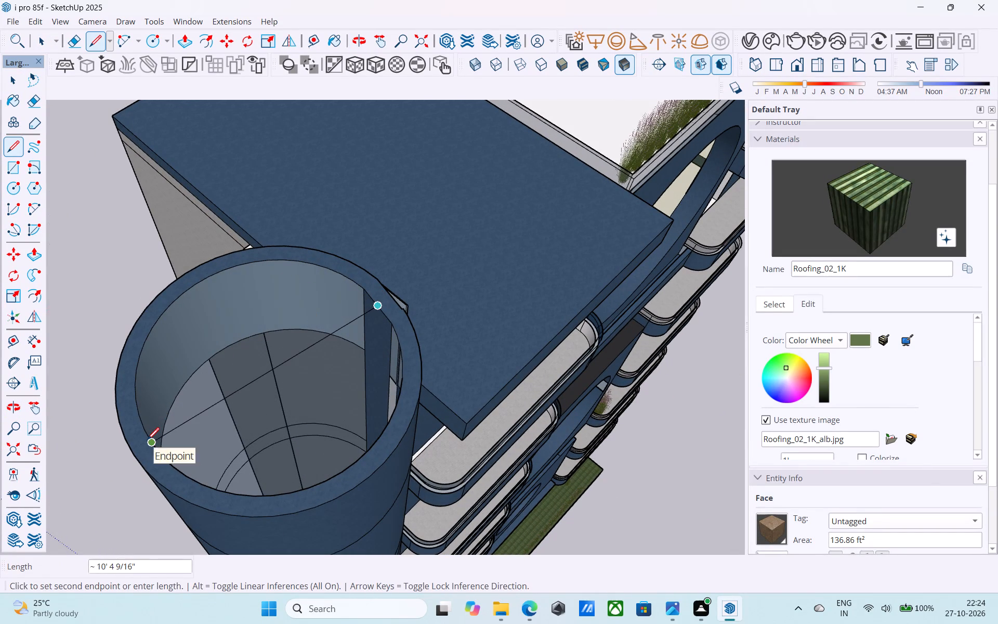
click(147, 441)
key(e)
drag(299, 398, 255, 334)
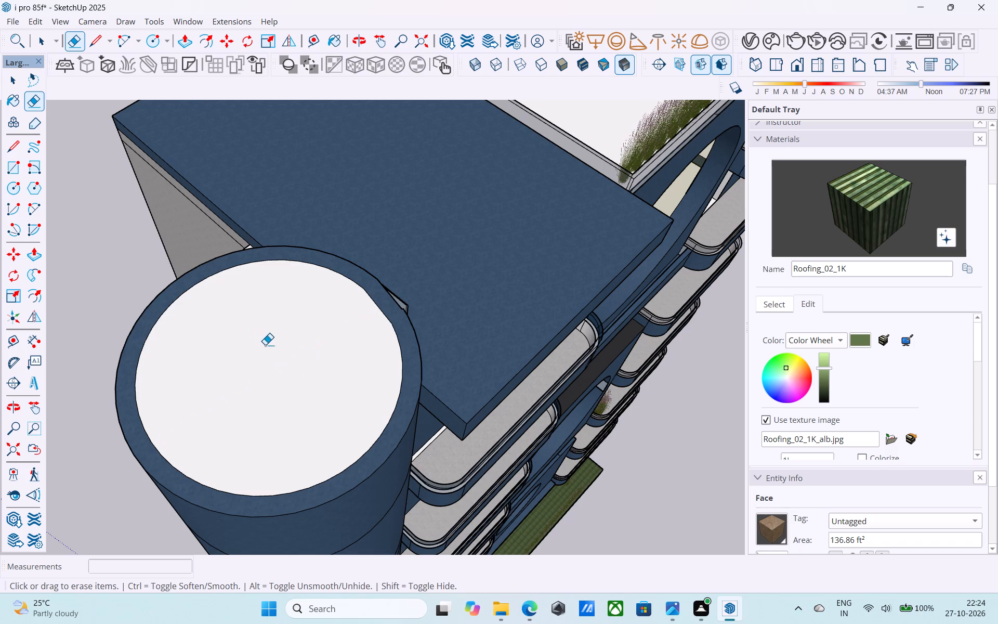
Paint the round column's new top face with the blue Carpet_04_1K material from the Fabric collection.
scroll(279, 350, down, 5)
middle_drag(306, 404, 287, 339)
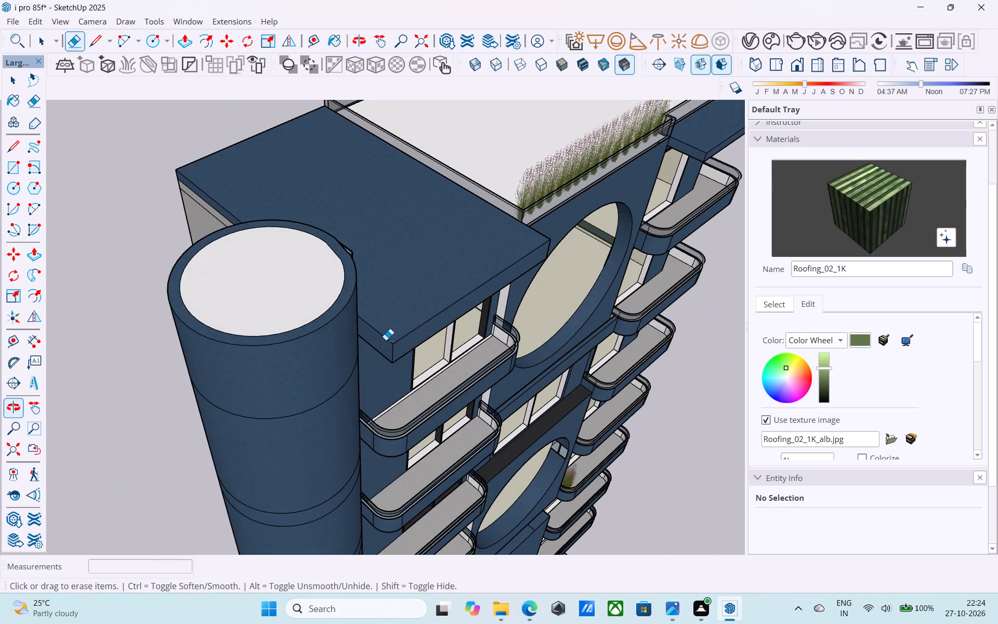
click(784, 302)
click(936, 314)
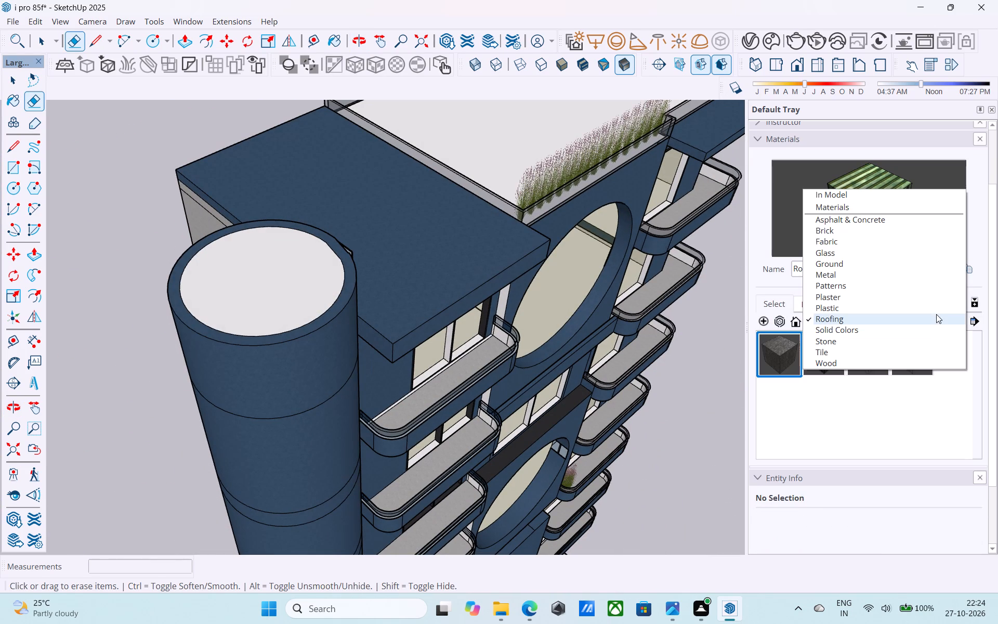
click(898, 242)
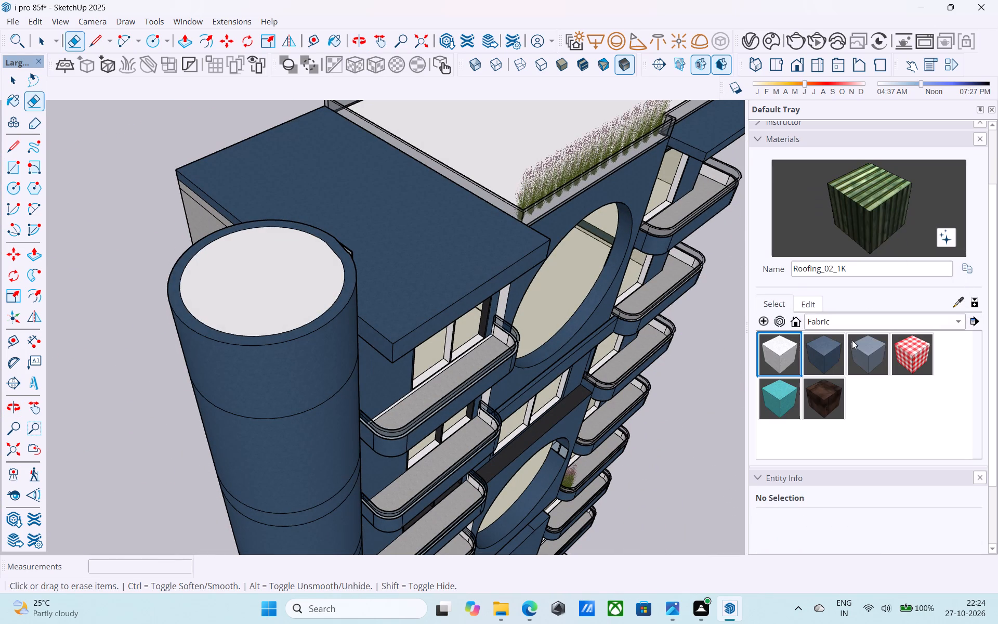
drag(832, 355, 818, 358)
click(553, 255)
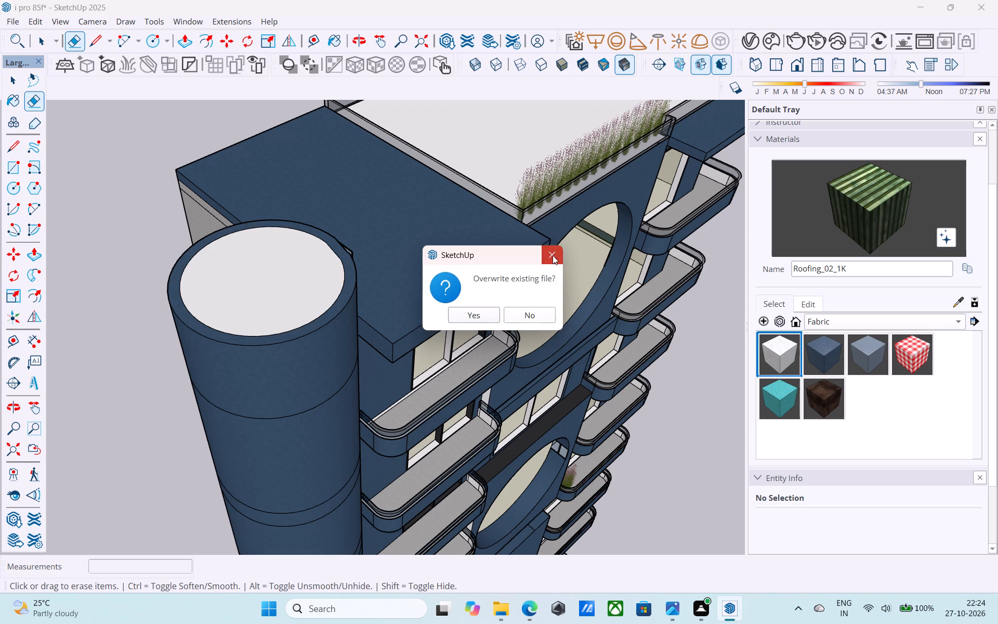
click(819, 345)
click(318, 296)
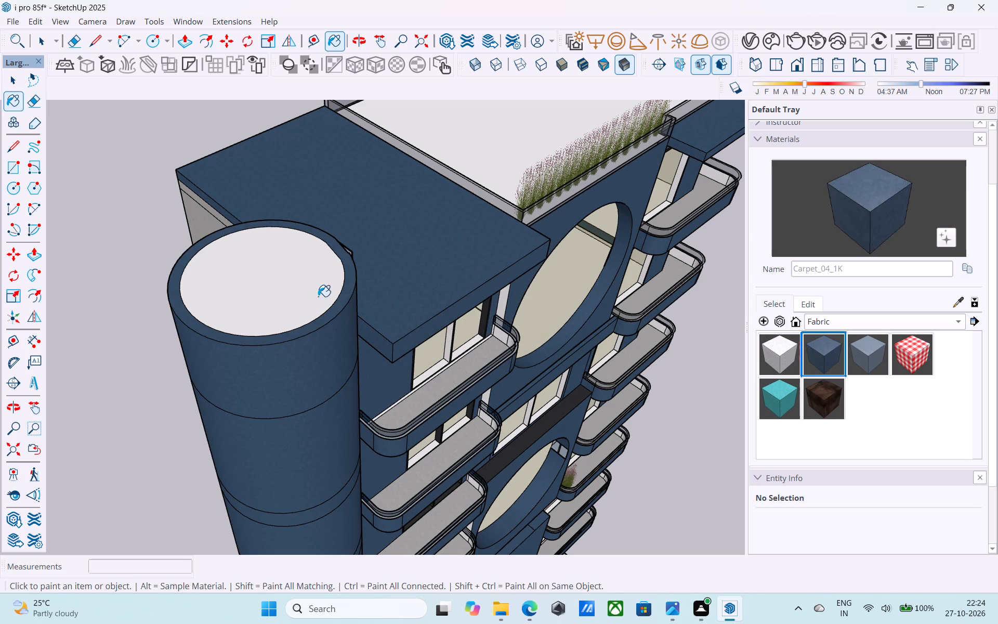
Paint the white side walls between the column-side balconies and the central facade panel with the same blue carpet material.
scroll(286, 252, down, 17)
middle_drag(305, 378, 277, 217)
middle_drag(284, 375, 280, 269)
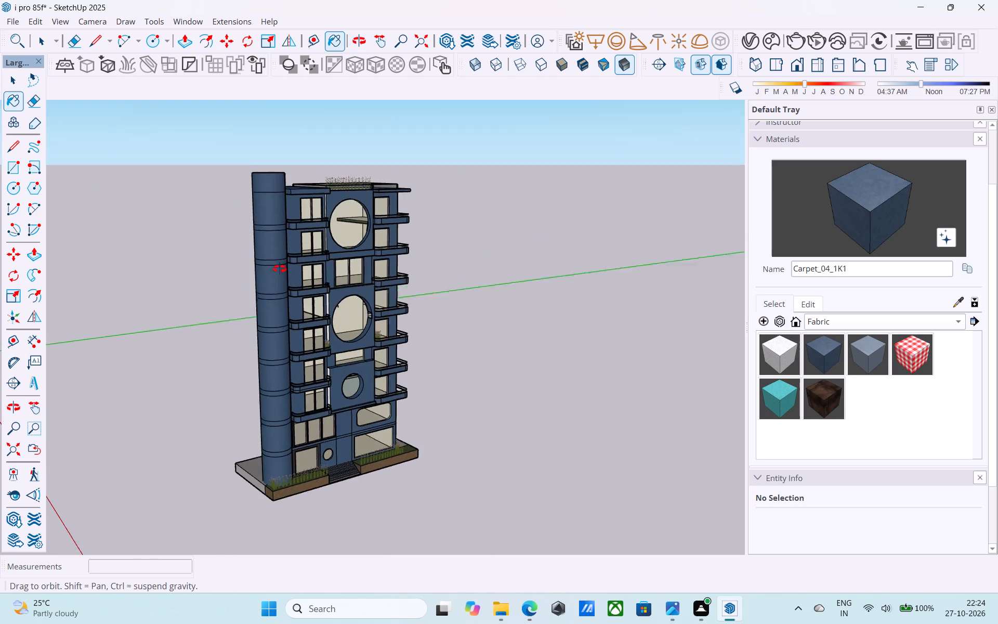
middle_drag(280, 269, 287, 178)
scroll(319, 296, up, 4)
scroll(334, 285, down, 2)
scroll(334, 285, up, 18)
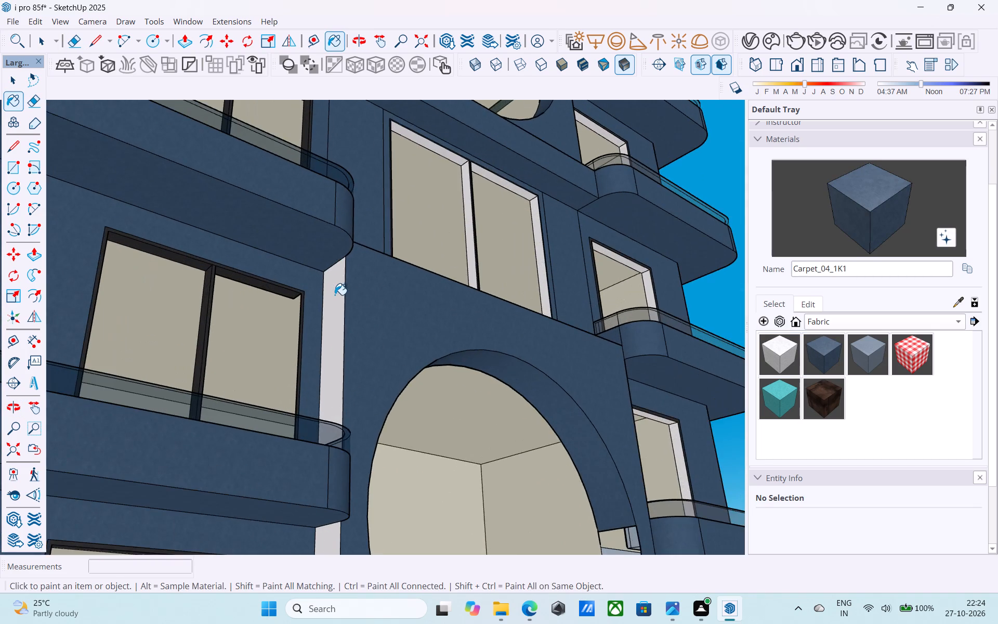
click(335, 295)
scroll(339, 219, down, 10)
scroll(333, 337, up, 4)
click(333, 351)
scroll(367, 189, down, 10)
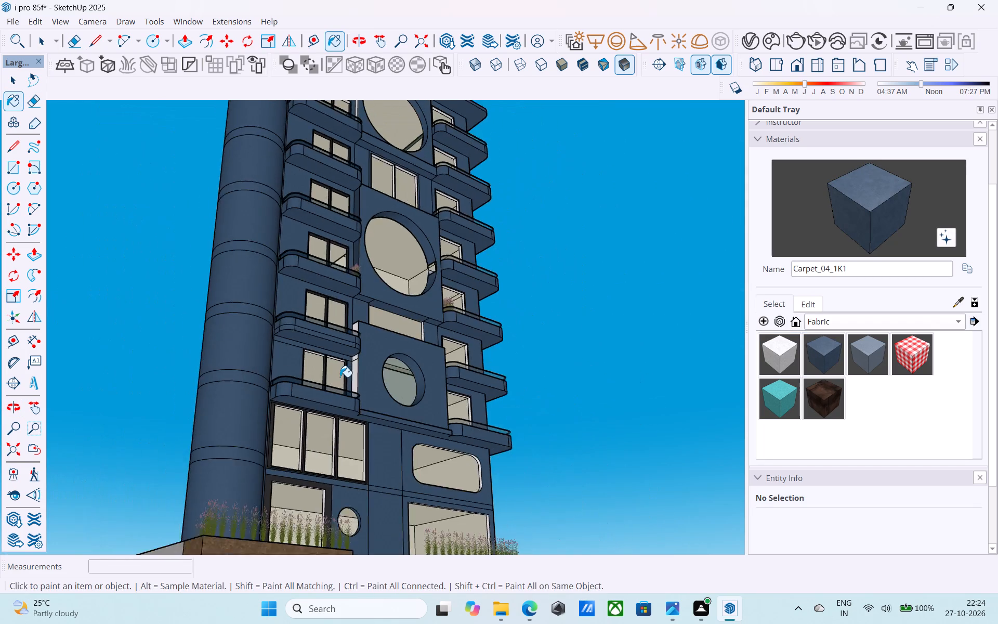
Paint the white side faces around the small round window's projecting panel and the strip window's side reveal above it blue.
scroll(340, 378, up, 10)
click(366, 368)
click(369, 331)
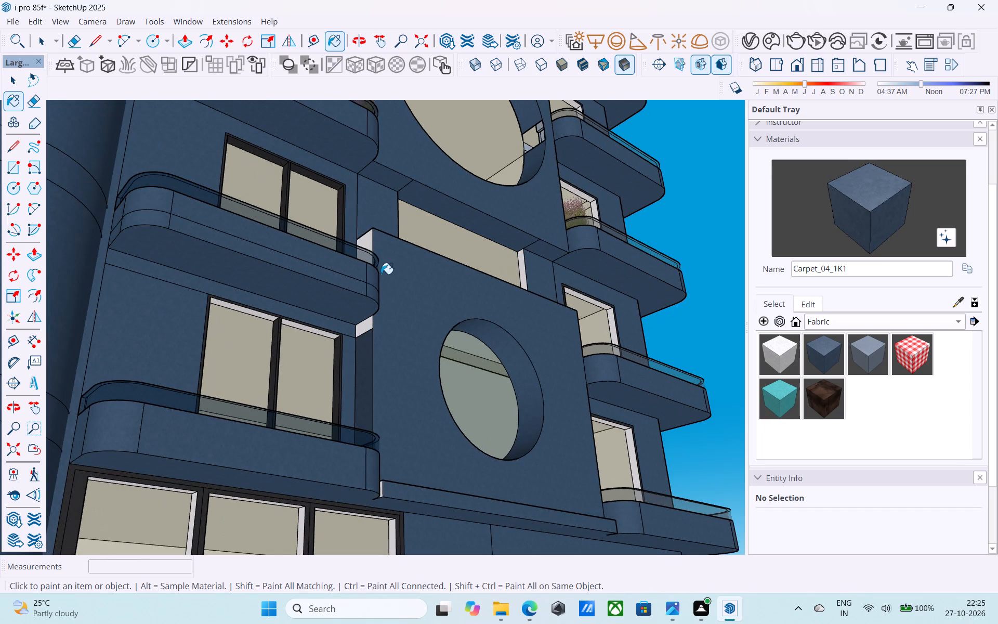
click(369, 241)
click(359, 327)
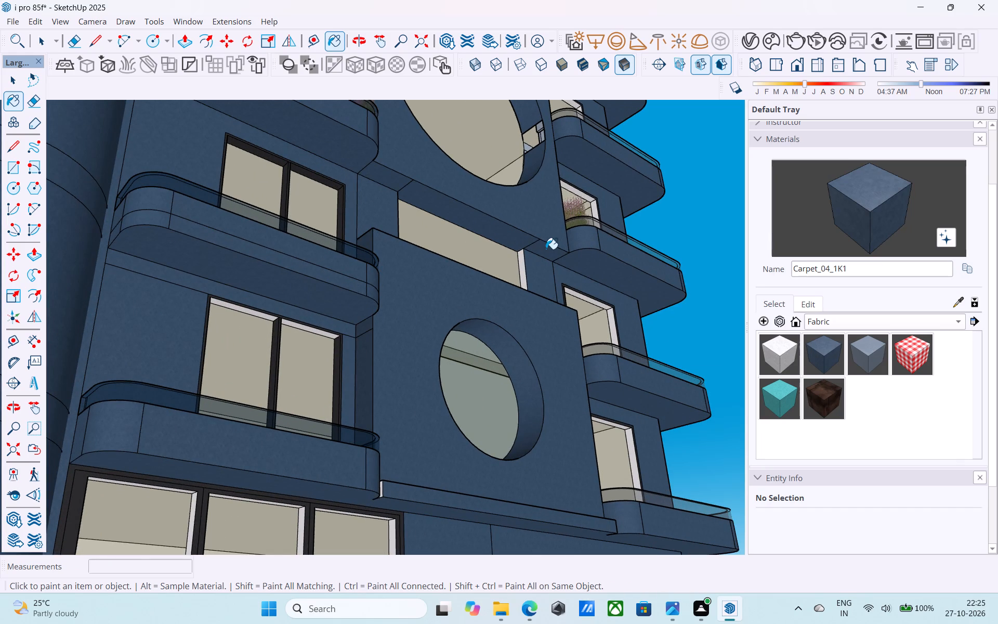
click(522, 268)
Paint the top and side reveals of the two lowest balcony windows on the side away from the column blue.
click(608, 317)
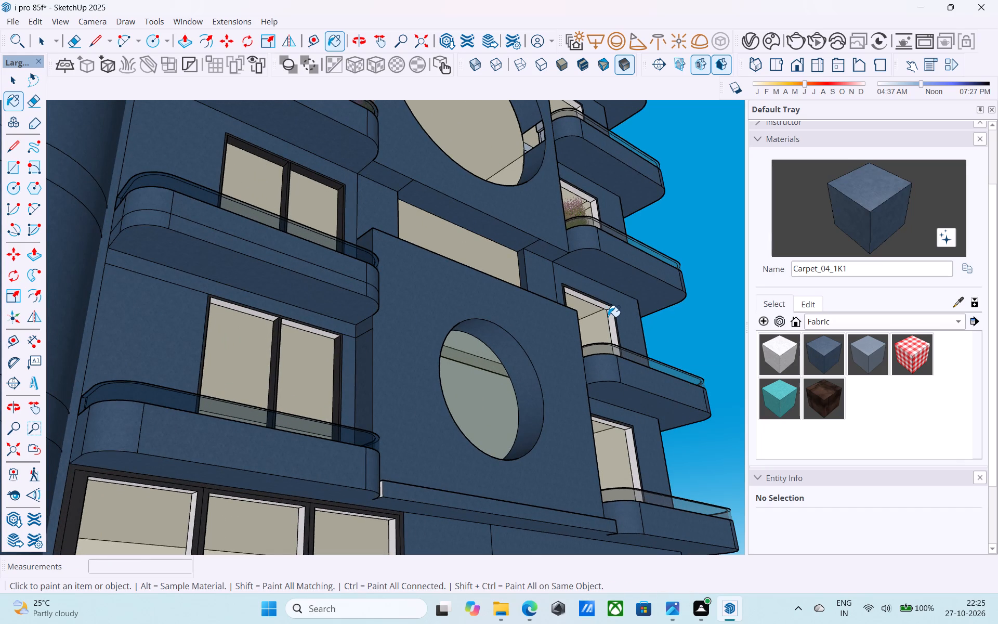
click(605, 309)
click(610, 317)
scroll(574, 212, down, 5)
scroll(588, 267, up, 9)
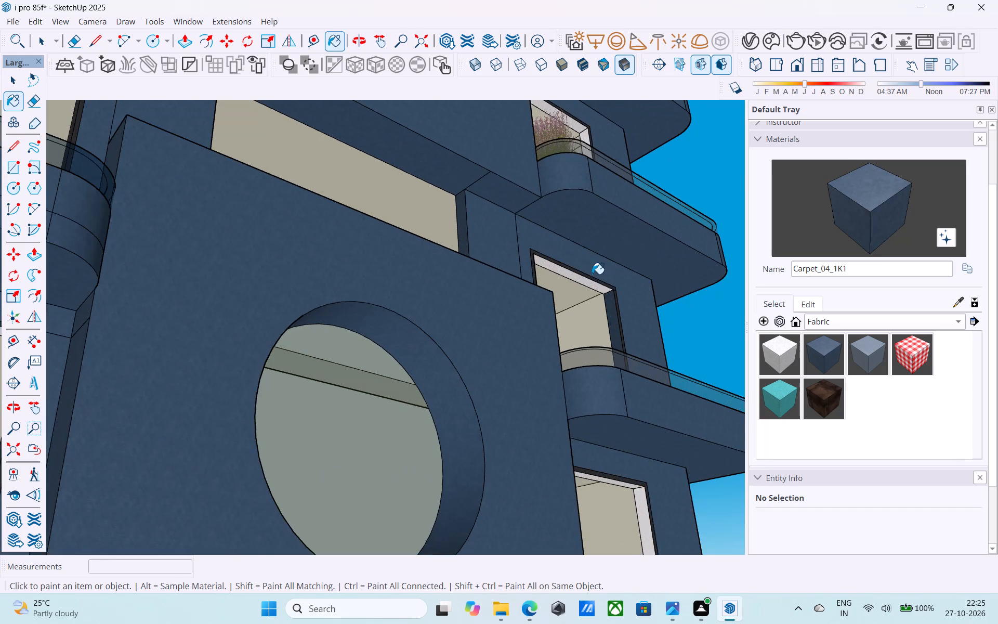
scroll(593, 289, up, 12)
click(595, 280)
scroll(586, 154, down, 13)
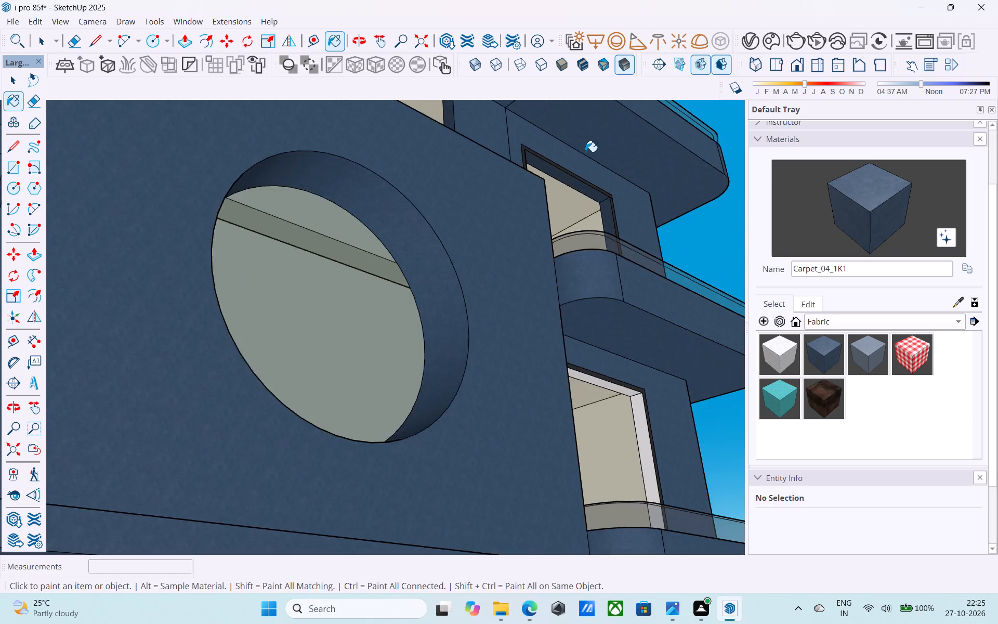
scroll(585, 152, down, 8)
scroll(592, 272, up, 12)
click(626, 283)
click(622, 271)
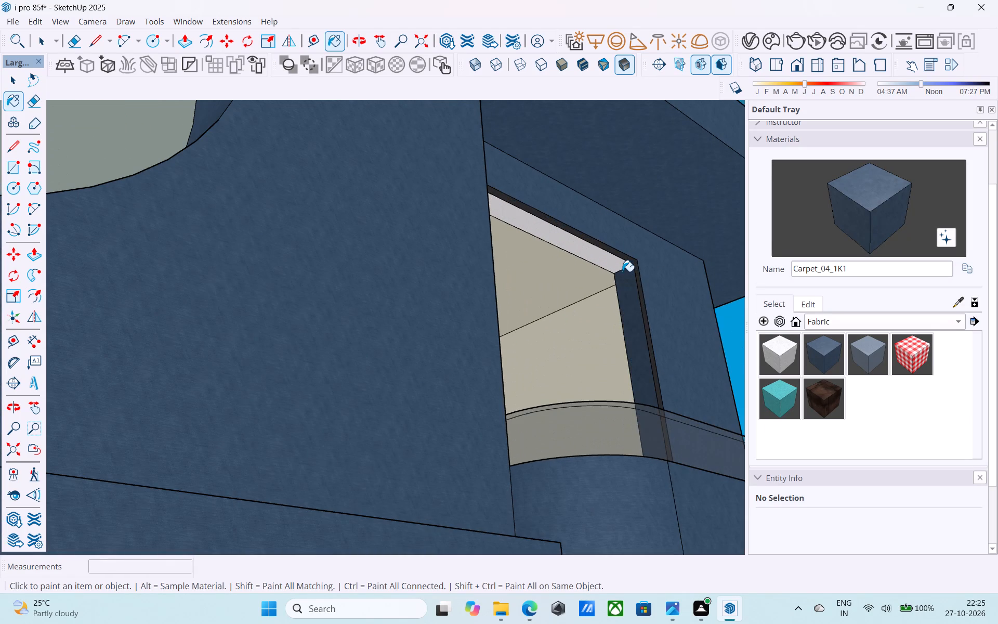
click(623, 270)
click(621, 265)
scroll(608, 224, down, 13)
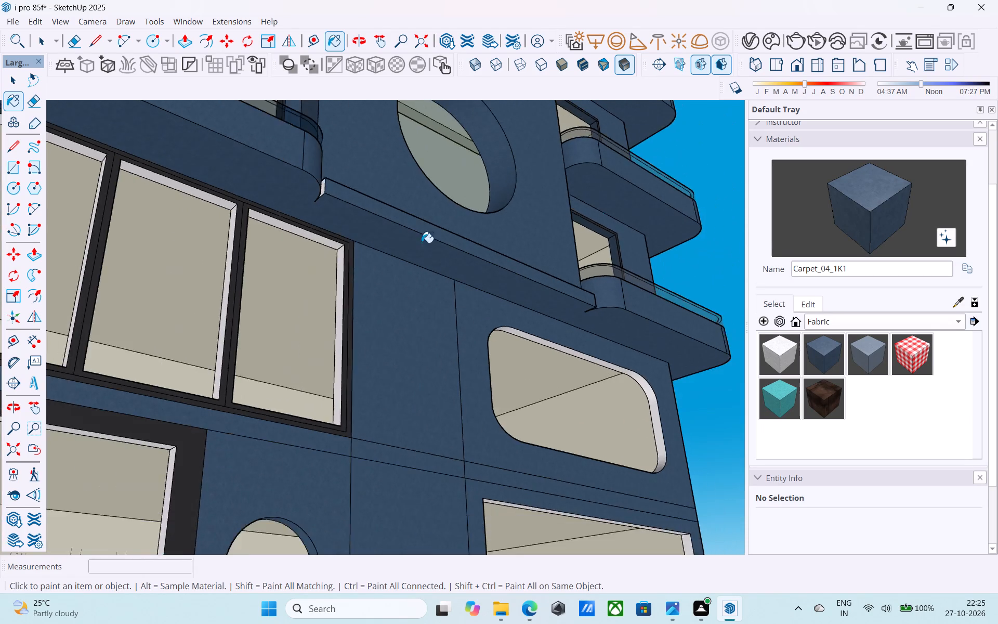
Paint the straight and curved inner reveals of the rounded-corner window below the balconies with the blue carpet material.
scroll(422, 243, down, 3)
scroll(496, 342, up, 13)
click(580, 355)
scroll(587, 328, down, 5)
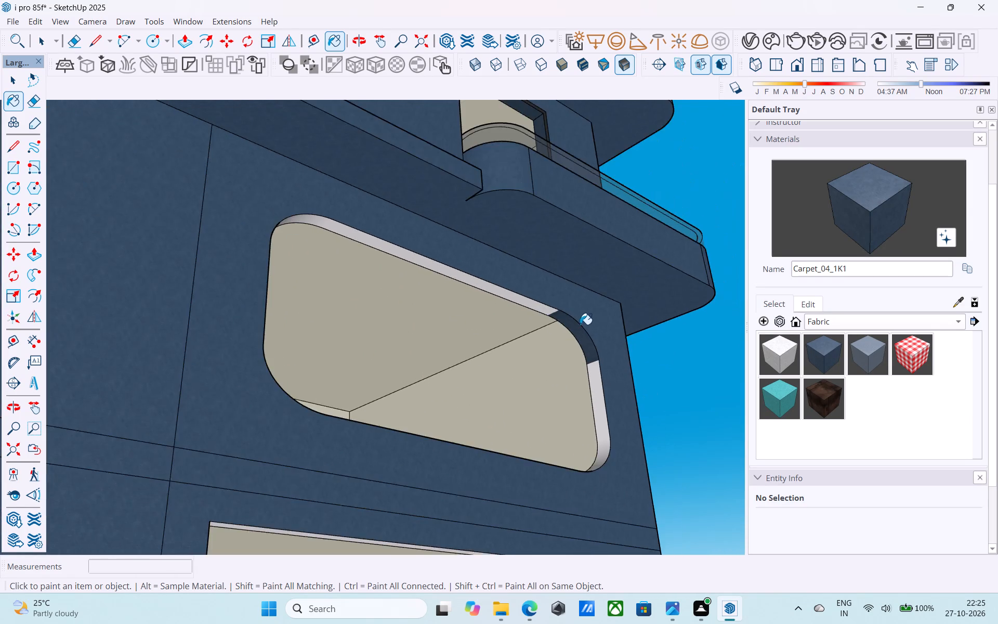
scroll(541, 330, up, 7)
click(551, 295)
click(651, 416)
scroll(631, 296, down, 2)
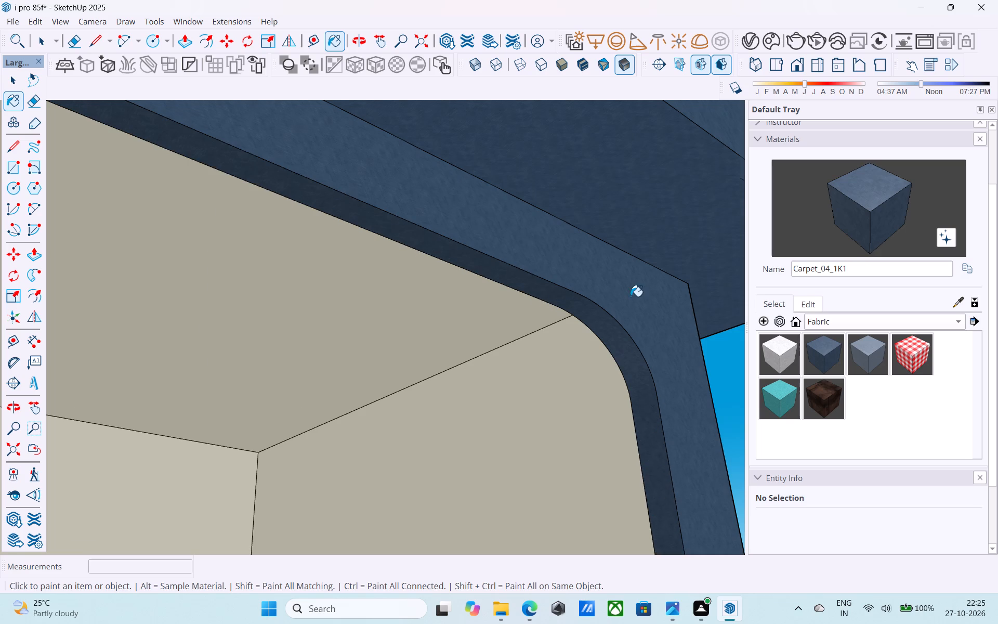
scroll(631, 296, down, 3)
middle_drag(631, 296, 182, 370)
scroll(182, 370, up, 2)
click(163, 367)
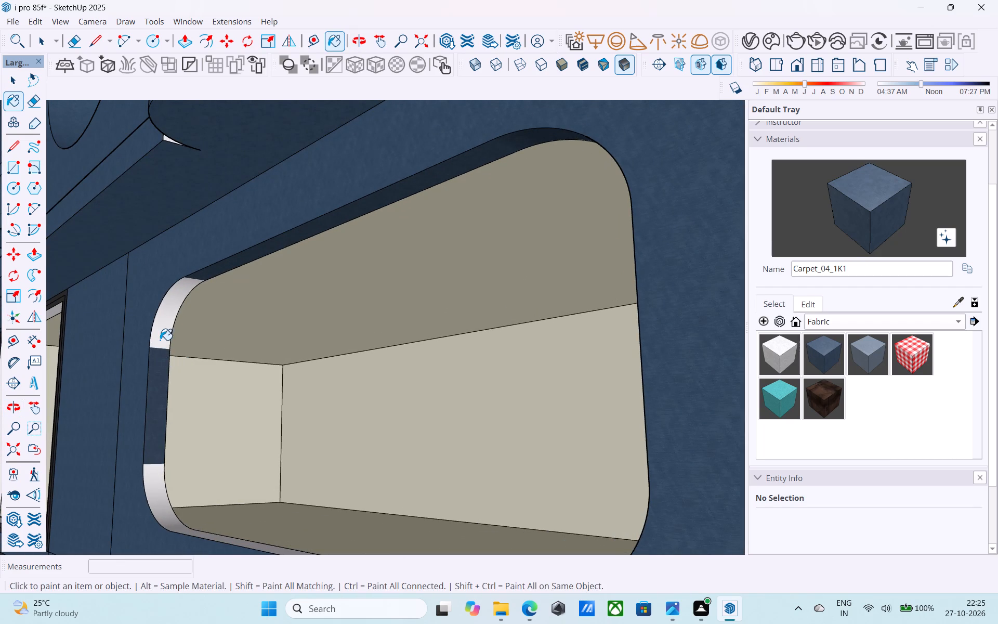
click(160, 339)
click(160, 483)
middle_drag(155, 480, 490, 608)
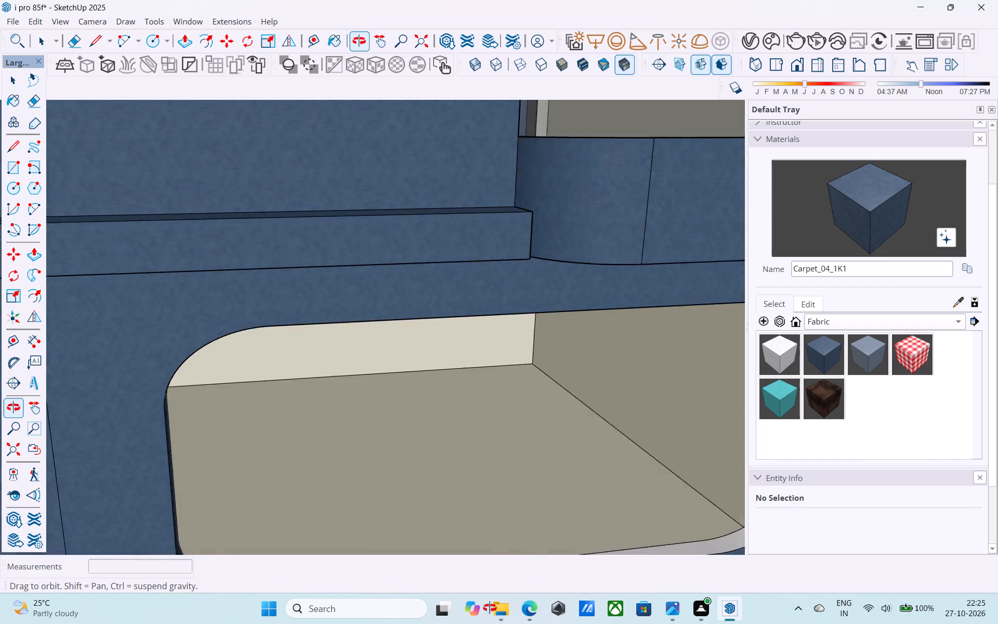
middle_drag(490, 608, 617, 571)
click(635, 489)
click(673, 467)
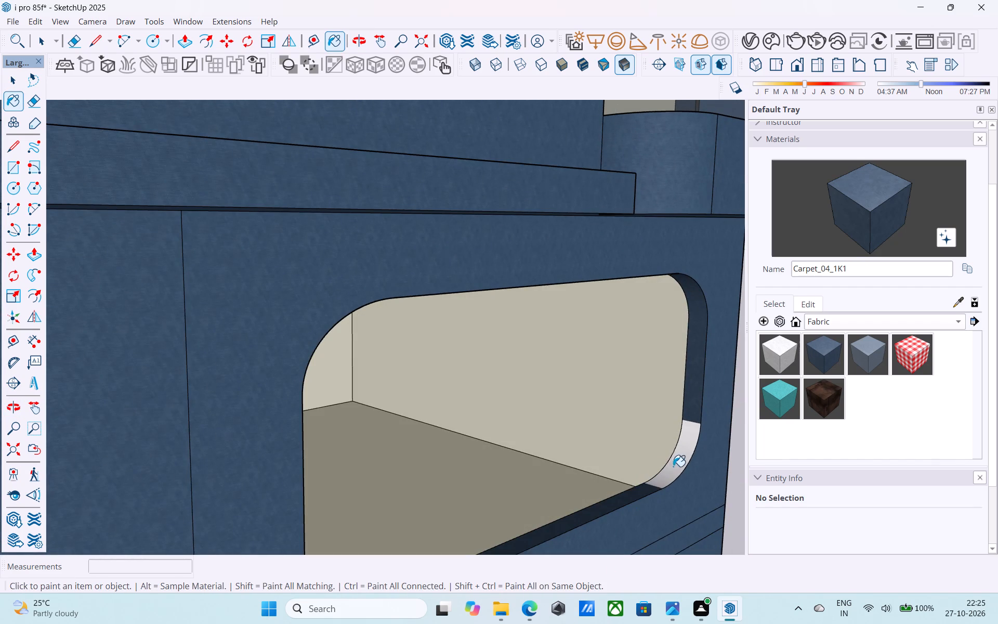
Paint the column-side reveals and the sills of the three-pane window above the ground floor blue.
scroll(673, 466, down, 4)
middle_drag(671, 466, 511, 490)
scroll(506, 466, down, 6)
middle_drag(467, 460, 284, 453)
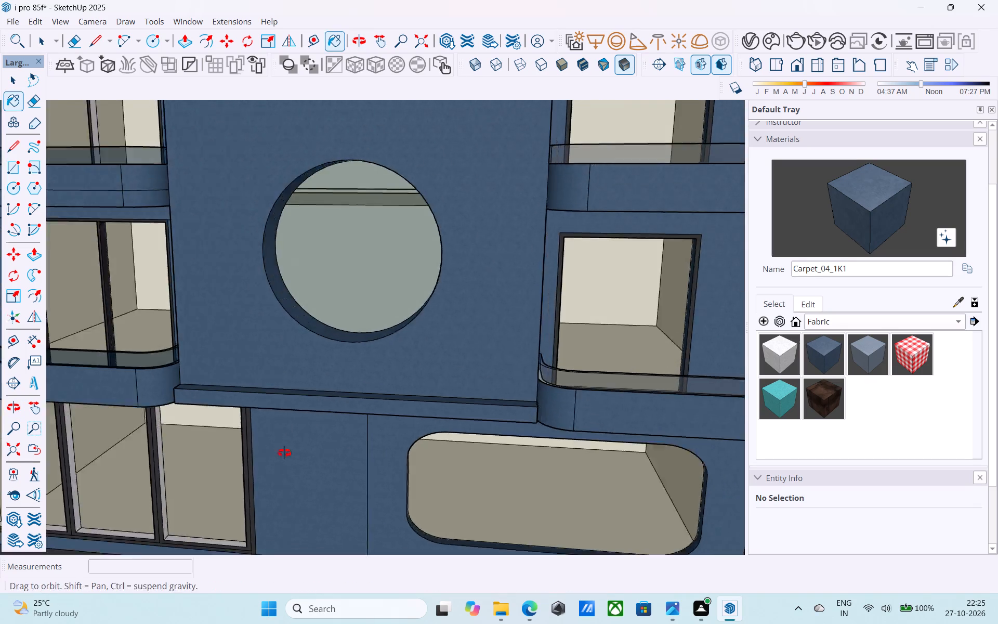
middle_drag(284, 453, 215, 436)
scroll(128, 421, up, 9)
click(128, 418)
click(227, 414)
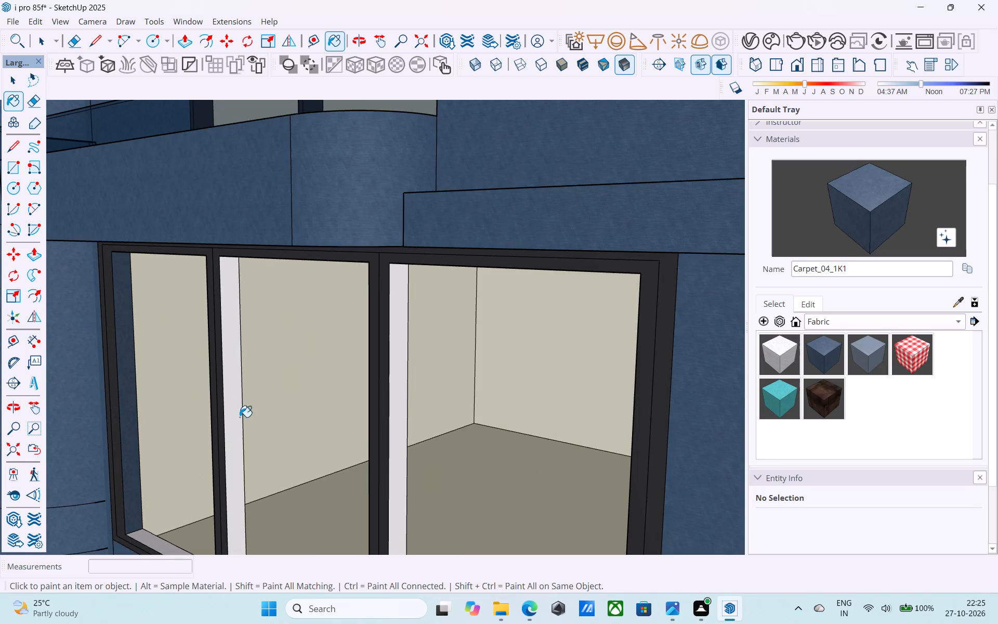
click(398, 428)
scroll(252, 294, down, 6)
scroll(259, 436, up, 7)
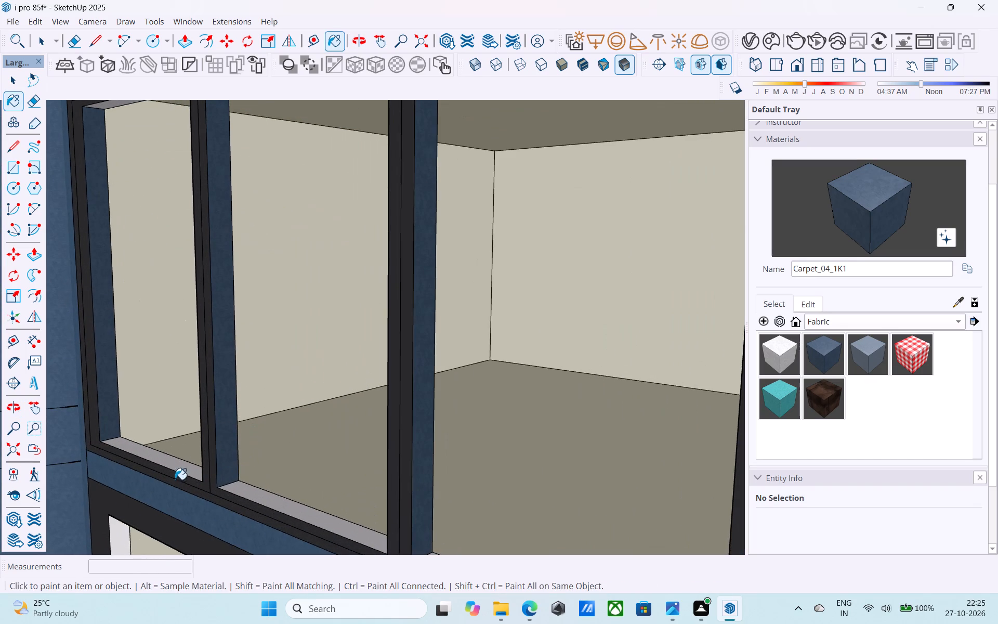
click(177, 469)
click(236, 492)
scroll(182, 392, down, 10)
middle_drag(192, 413, 203, 457)
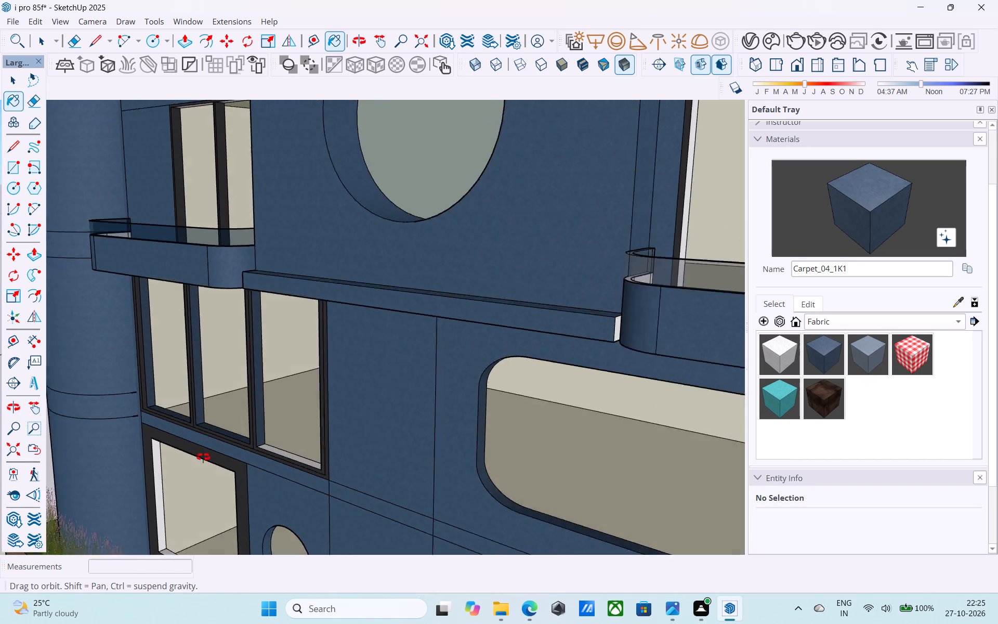
middle_drag(203, 457, 208, 480)
scroll(247, 495, up, 4)
click(305, 427)
Paint the side, top and sill reveals of the dark-framed ground-floor window beside the round column blue.
scroll(283, 427, down, 5)
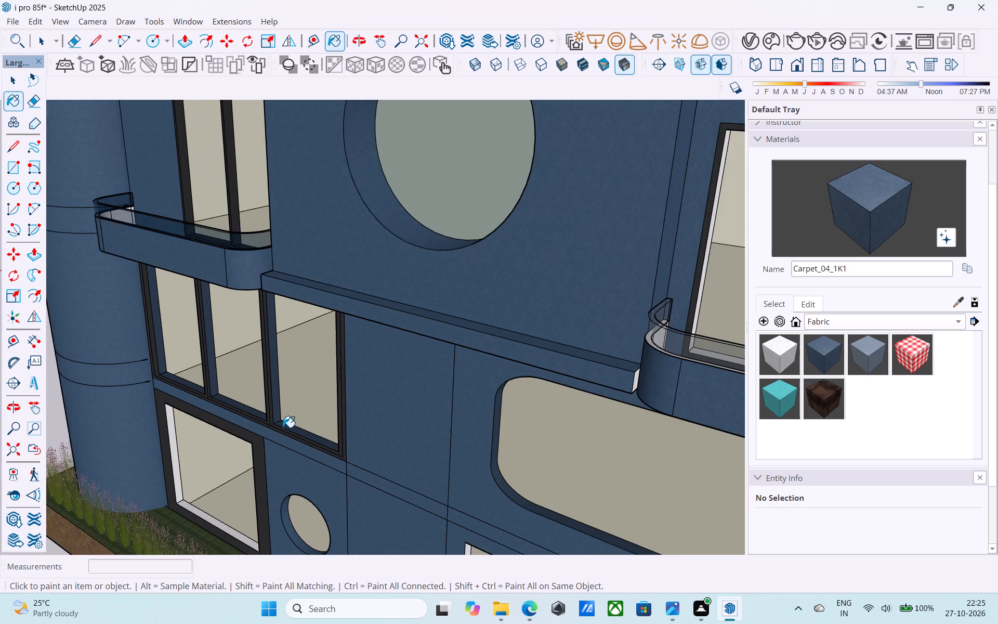
middle_drag(219, 472, 220, 356)
scroll(221, 355, down, 4)
scroll(160, 446, up, 3)
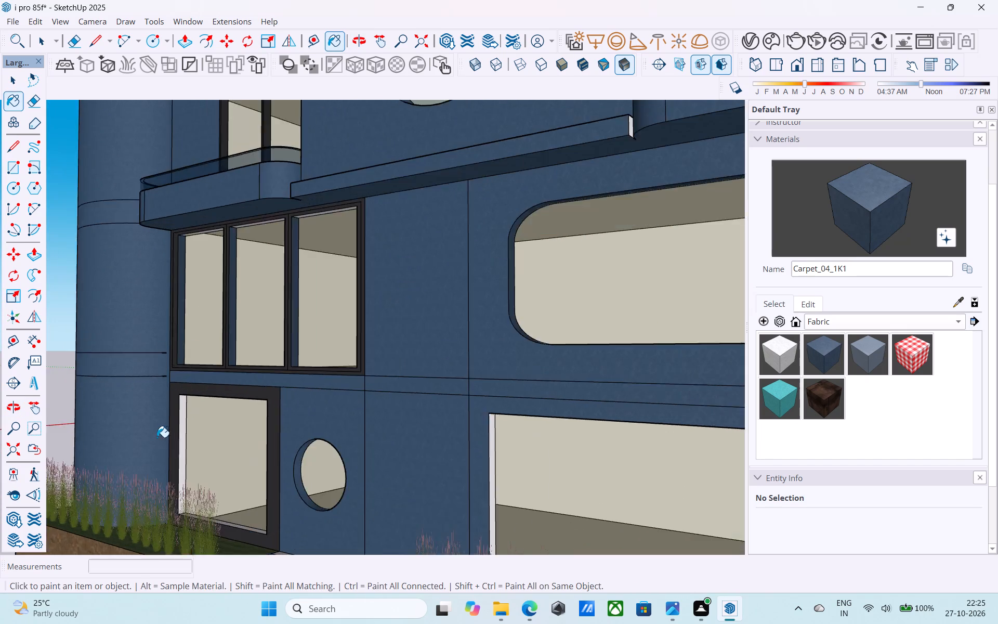
scroll(157, 437, up, 8)
middle_drag(182, 418, 192, 361)
scroll(195, 365, up, 4)
click(197, 361)
click(212, 327)
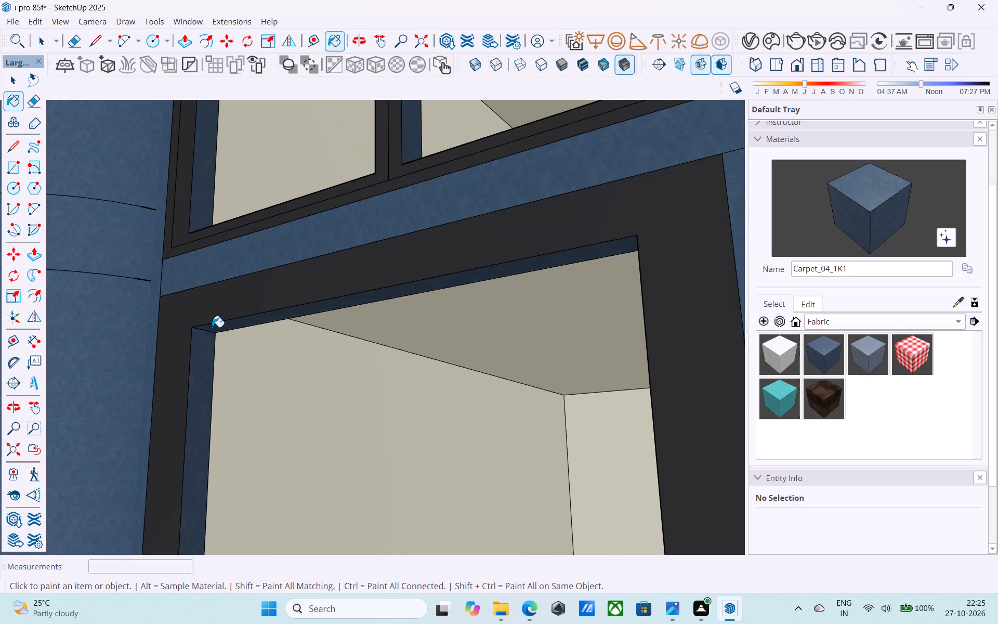
scroll(212, 327, down, 12)
middle_drag(213, 371, 615, 594)
scroll(461, 522, up, 3)
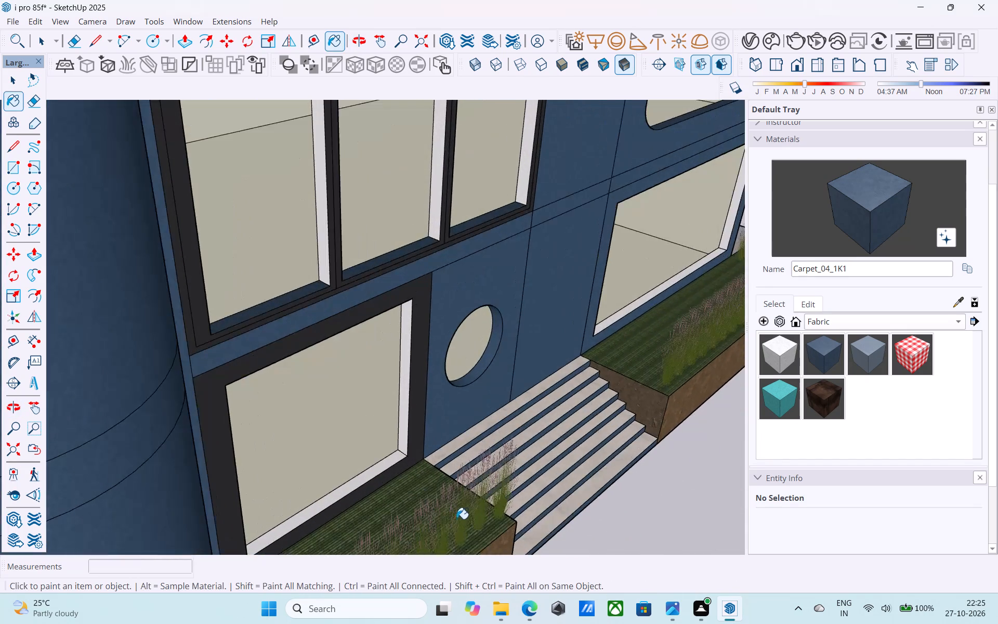
scroll(456, 519, up, 4)
click(392, 448)
click(405, 421)
Paint the remaining white side reveals in all three panes of the three-pane window blue.
scroll(404, 412, down, 5)
middle_drag(404, 412, 423, 465)
click(356, 306)
click(458, 225)
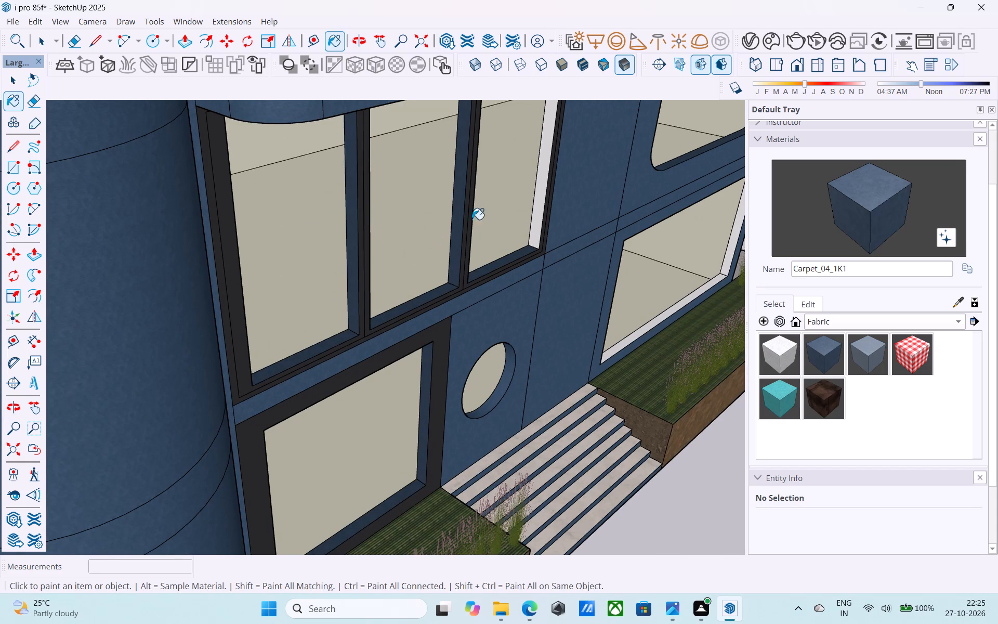
click(540, 182)
Paint the sill and outer side reveal of the large ground-floor window behind the planted bed blue.
scroll(531, 185, down, 4)
shift+middle_drag(527, 191, 241, 279)
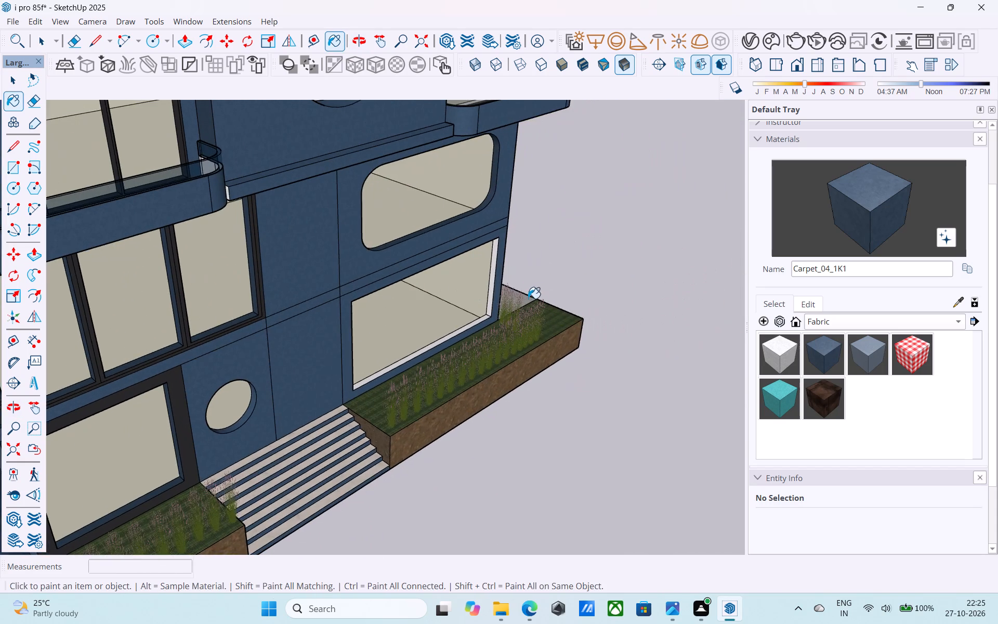
scroll(528, 298, up, 12)
click(443, 363)
click(462, 343)
scroll(462, 332, down, 4)
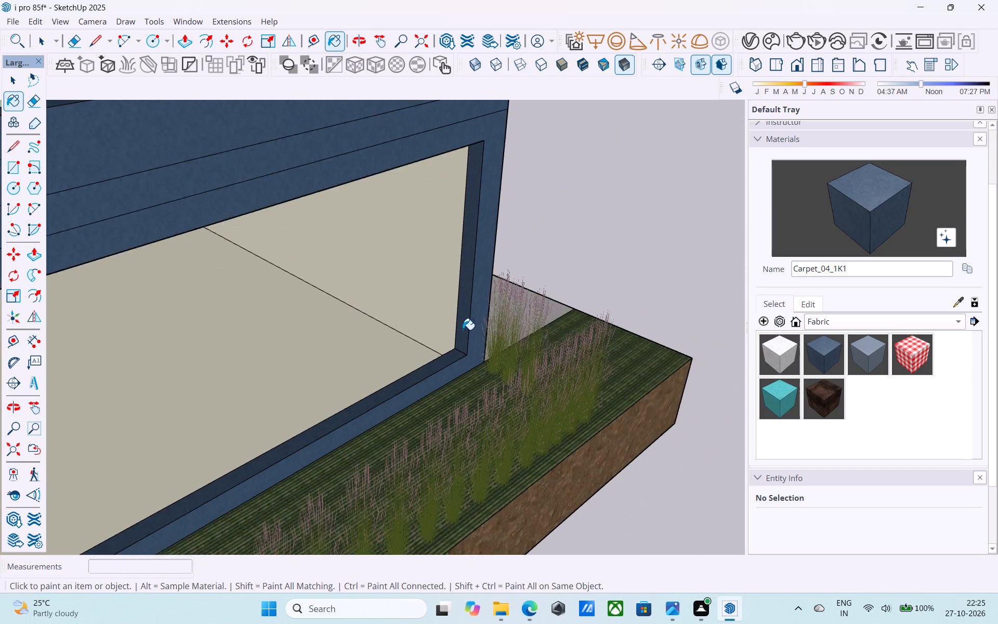
scroll(463, 330, down, 13)
shift+middle_drag(463, 326, 526, 465)
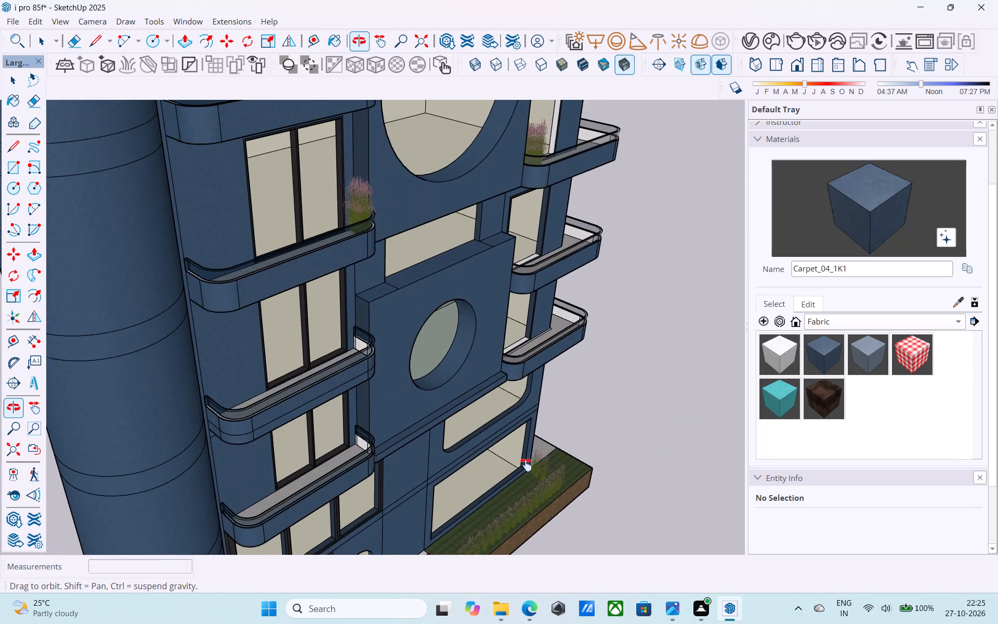
Paint the side reveal and sill of the balcony window behind the flowering plant, beside the lower large round opening, blue.
shift+middle_drag(526, 465, 527, 465)
scroll(529, 432, down, 3)
shift+middle_drag(545, 231, 512, 405)
scroll(533, 362, up, 8)
click(514, 386)
scroll(503, 442, up, 4)
click(503, 442)
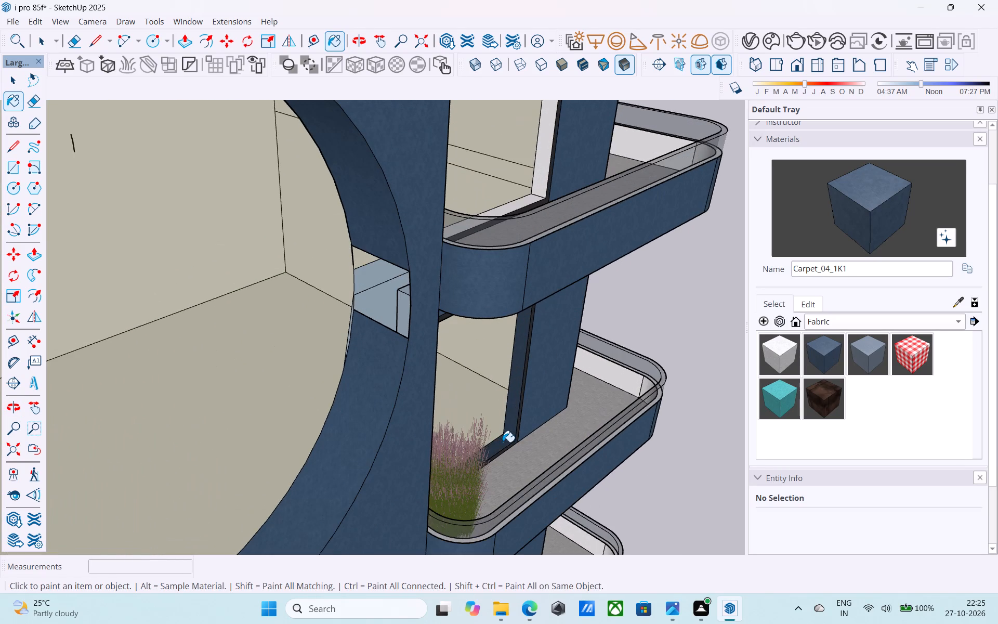
Paint the side reveal and sill of the balcony window one floor above the flowering plant's balcony blue.
scroll(506, 422, down, 4)
middle_drag(506, 422, 496, 496)
shift+scroll(516, 354, up, 3)
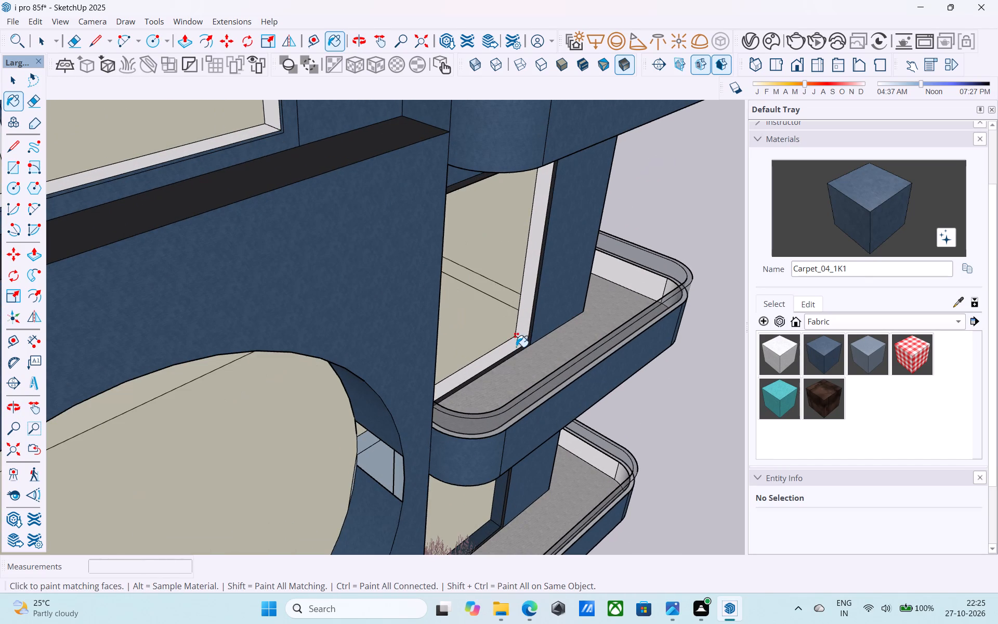
shift+click(516, 347)
shift+click(518, 337)
key(ctrl+z)
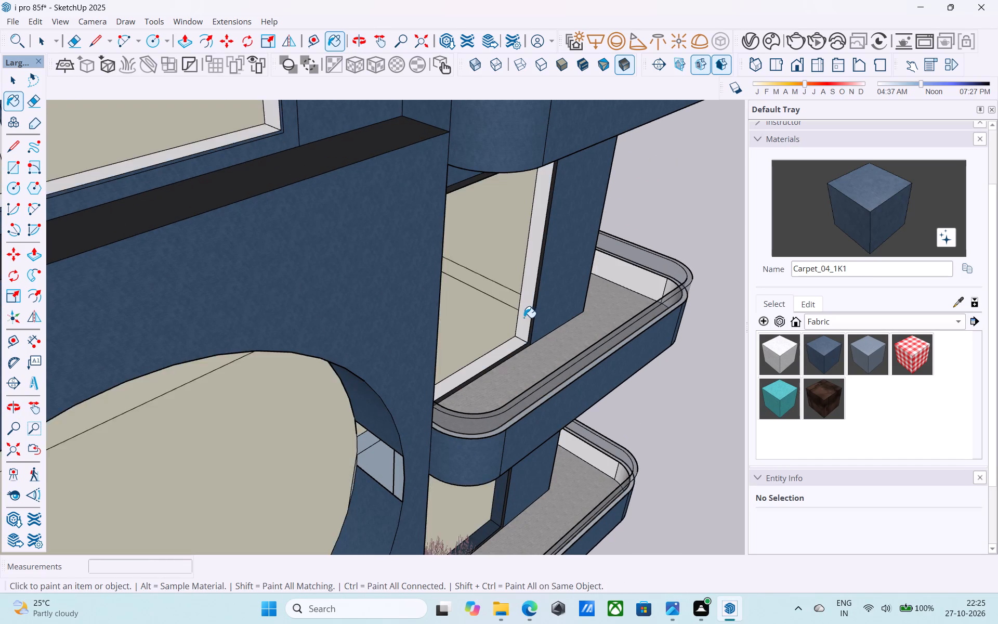
scroll(523, 318, up, 7)
click(526, 314)
click(509, 353)
Paint the sills and side reveals of both panes in the two-pane window above the black ledge blue.
scroll(508, 353, down, 5)
shift+middle_drag(508, 357, 508, 422)
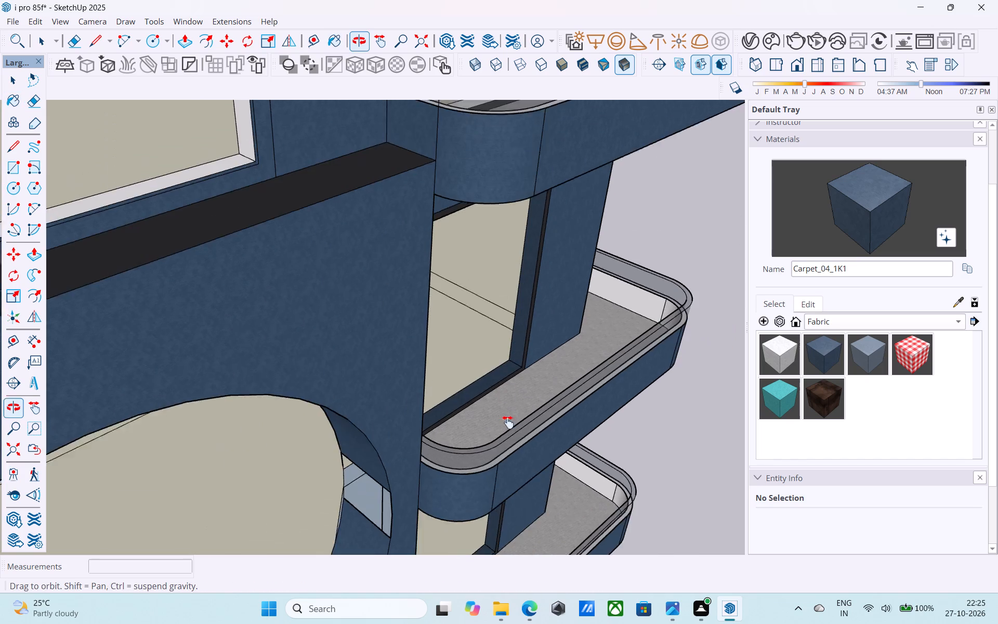
shift+middle_drag(508, 422, 510, 451)
scroll(524, 383, down, 4)
shift+middle_drag(403, 345, 599, 289)
scroll(489, 334, up, 5)
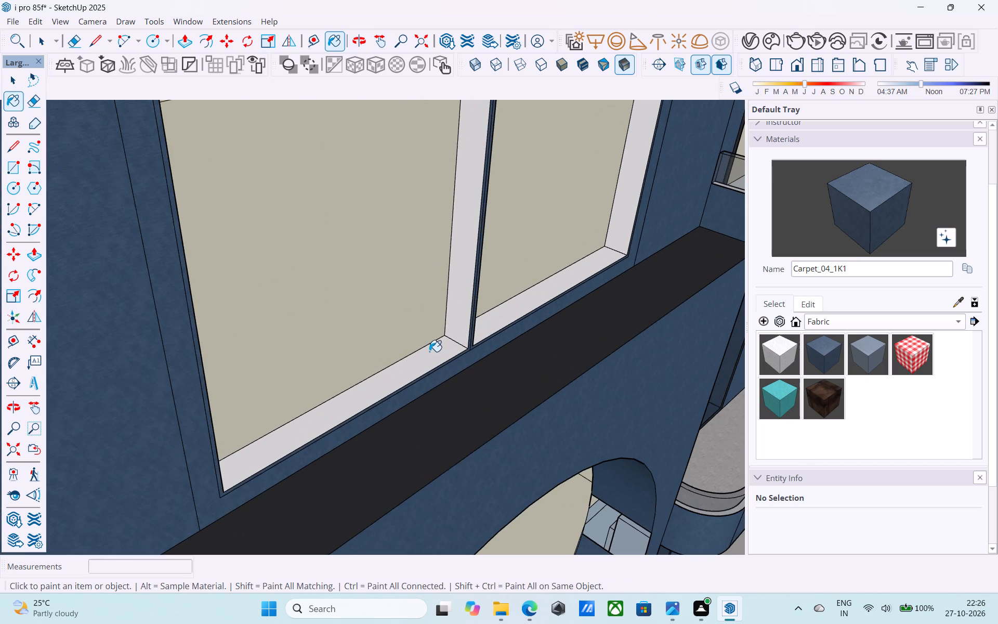
click(431, 357)
click(465, 318)
click(527, 301)
middle_drag(605, 249, 534, 358)
click(552, 318)
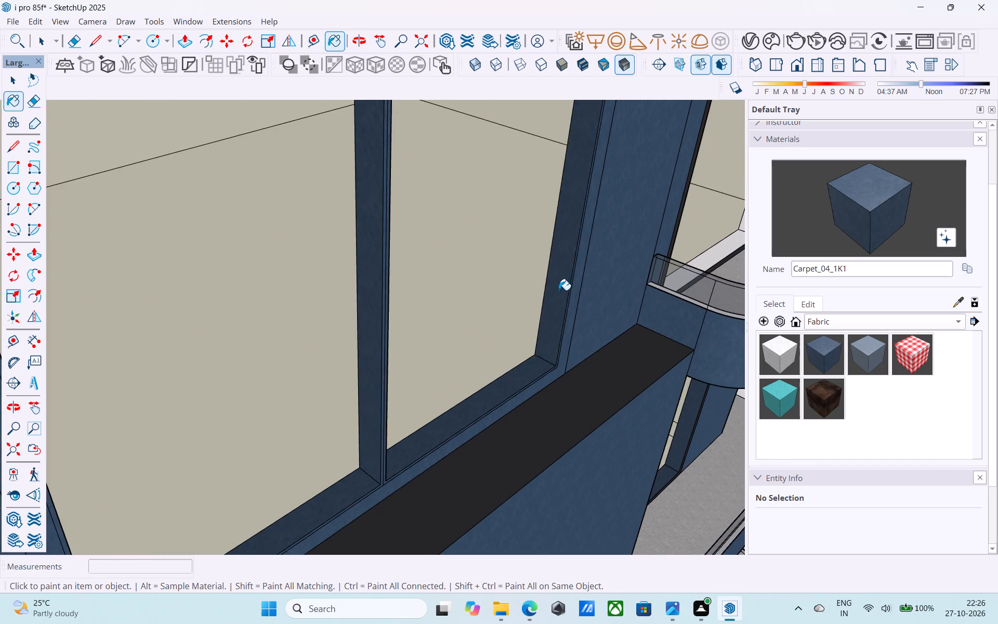
Paint the sill and side reveal of the balcony window next to the two-pane window blue.
scroll(563, 279, down, 5)
middle_drag(563, 279, 362, 358)
scroll(477, 326, up, 5)
click(526, 328)
click(586, 264)
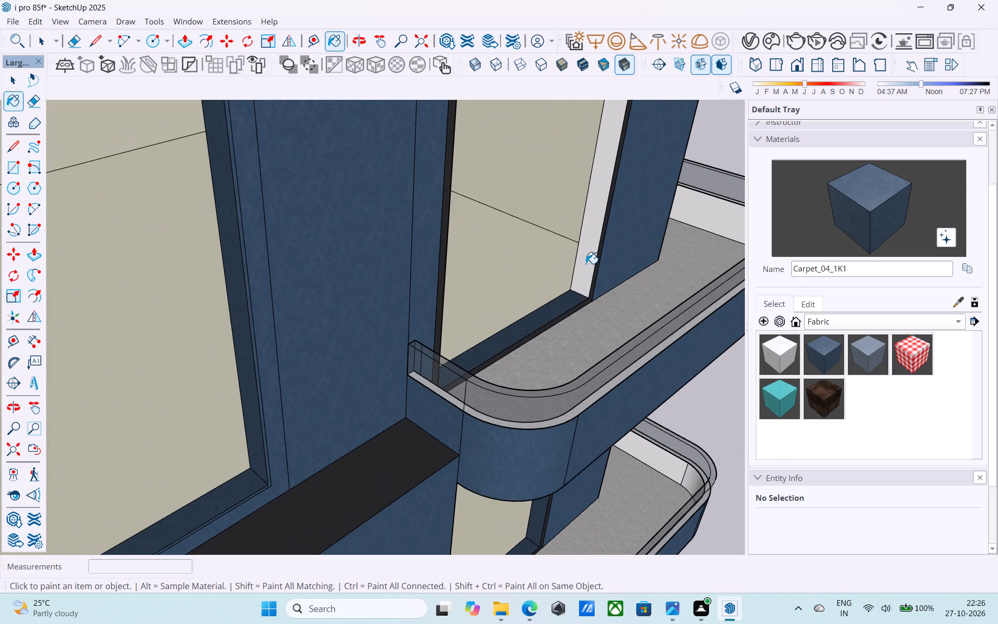
Paint the side reveal and sill of the balcony window beside the bottom of the upper large round opening blue.
scroll(586, 258, down, 10)
middle_drag(585, 258, 564, 431)
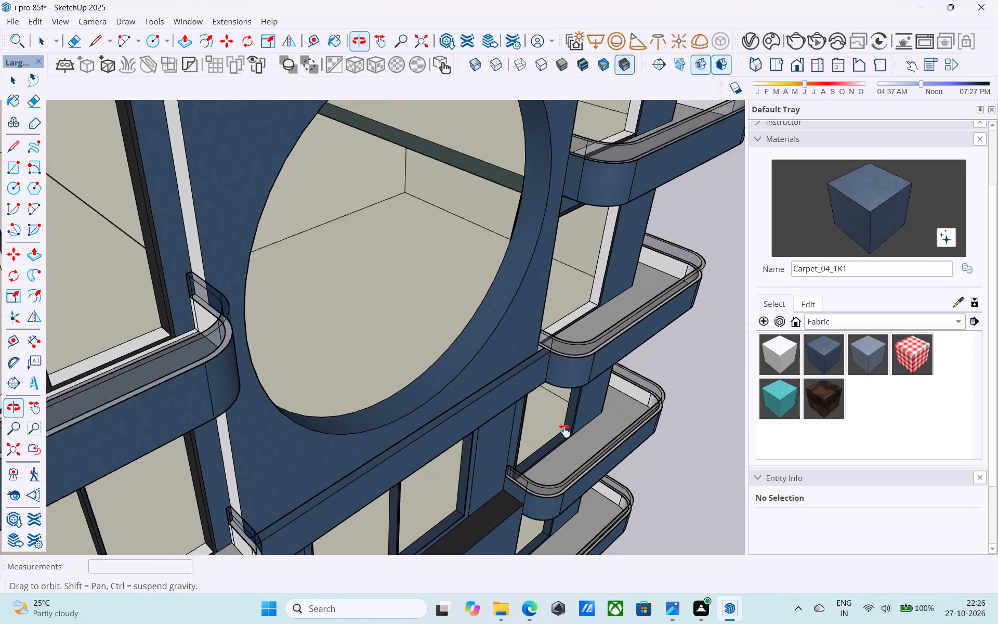
middle_drag(564, 431, 564, 432)
scroll(606, 264, up, 4)
click(602, 256)
click(570, 349)
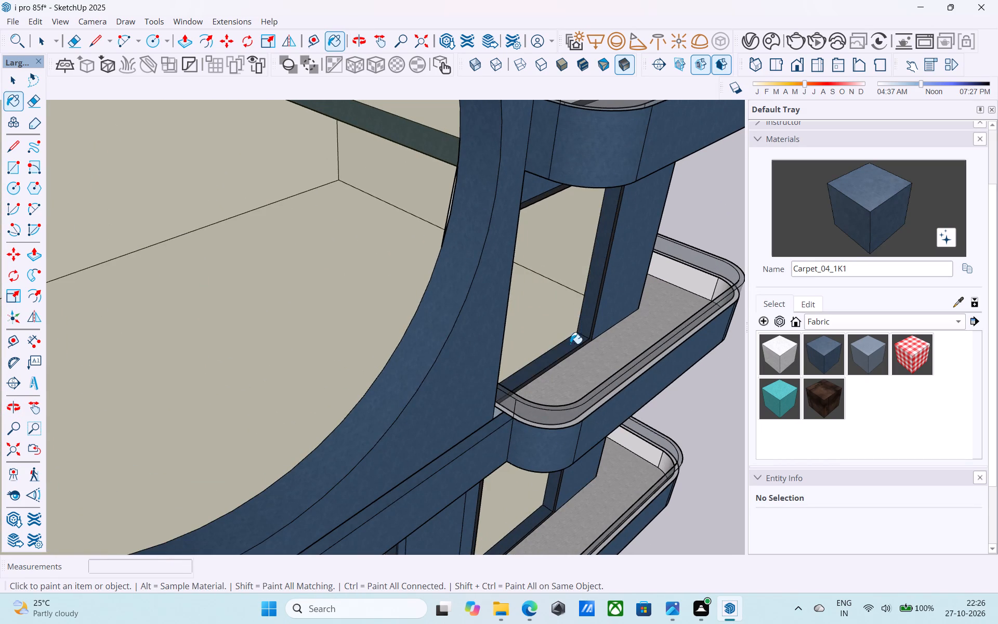
Paint the side reveal and sill of the top-floor balcony window on the side away from the round column blue.
scroll(580, 285, down, 3)
middle_drag(580, 282, 542, 422)
scroll(593, 249, up, 4)
click(589, 243)
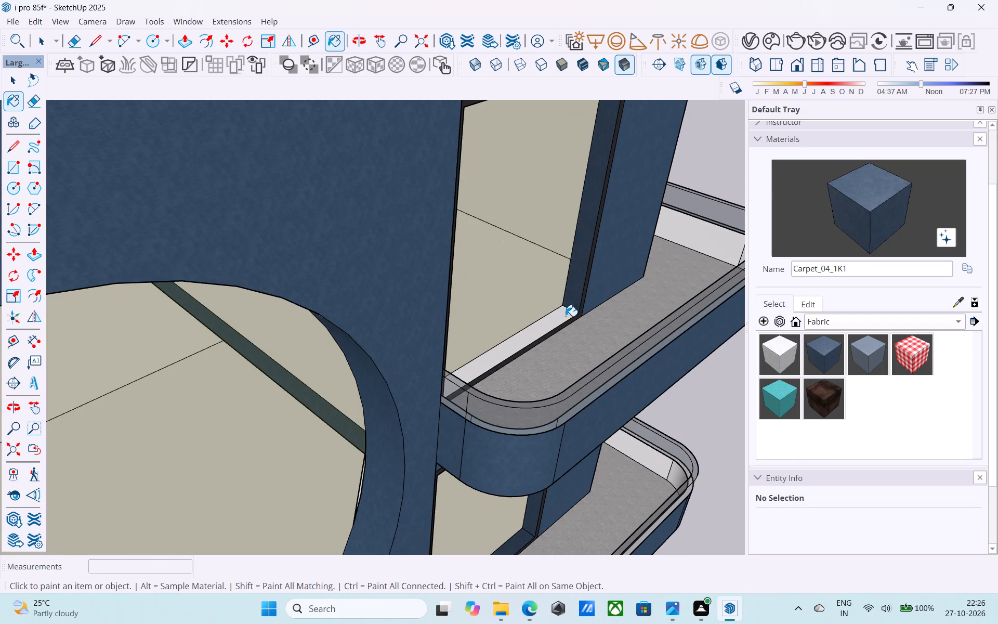
click(566, 316)
Paint the mullion's side reveal and both sills of the top-floor balcony window nearest the round column blue.
scroll(567, 295, down, 15)
shift+middle_drag(561, 370, 630, 211)
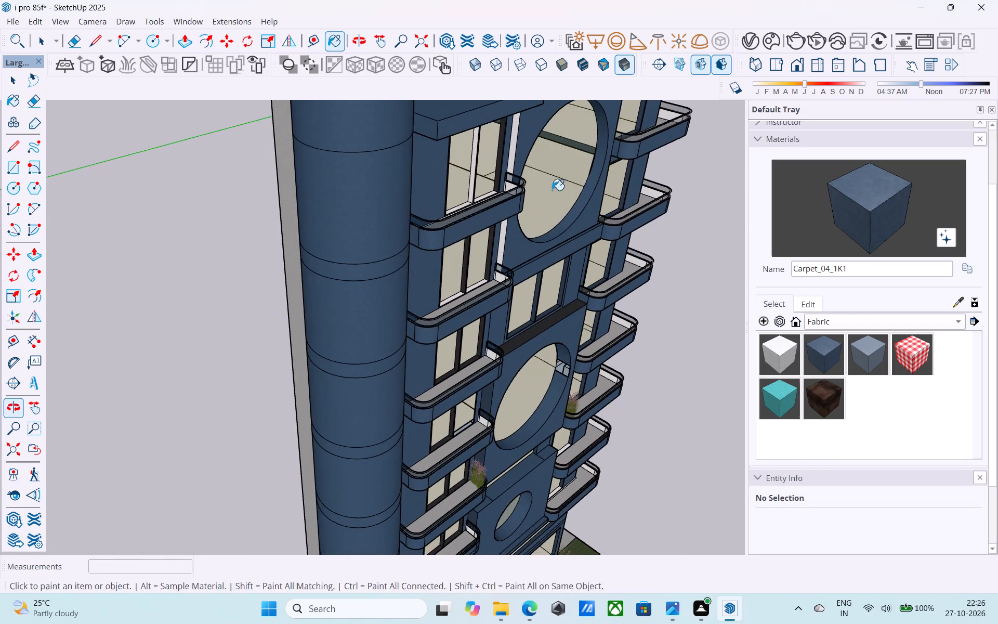
shift+middle_drag(552, 190, 544, 290)
scroll(467, 292, up, 9)
click(462, 293)
scroll(447, 347, up, 4)
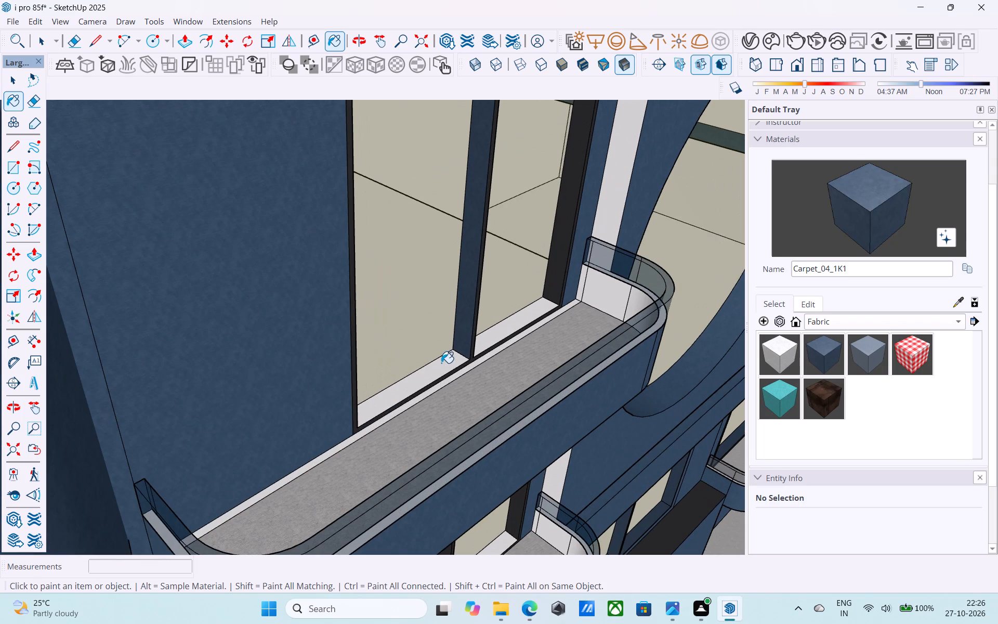
click(441, 363)
click(494, 332)
Paint the white vertical wall strips beside the two uppermost column-side balconies blue.
scroll(597, 225, down, 4)
shift+middle_drag(582, 246, 448, 303)
scroll(493, 263, up, 3)
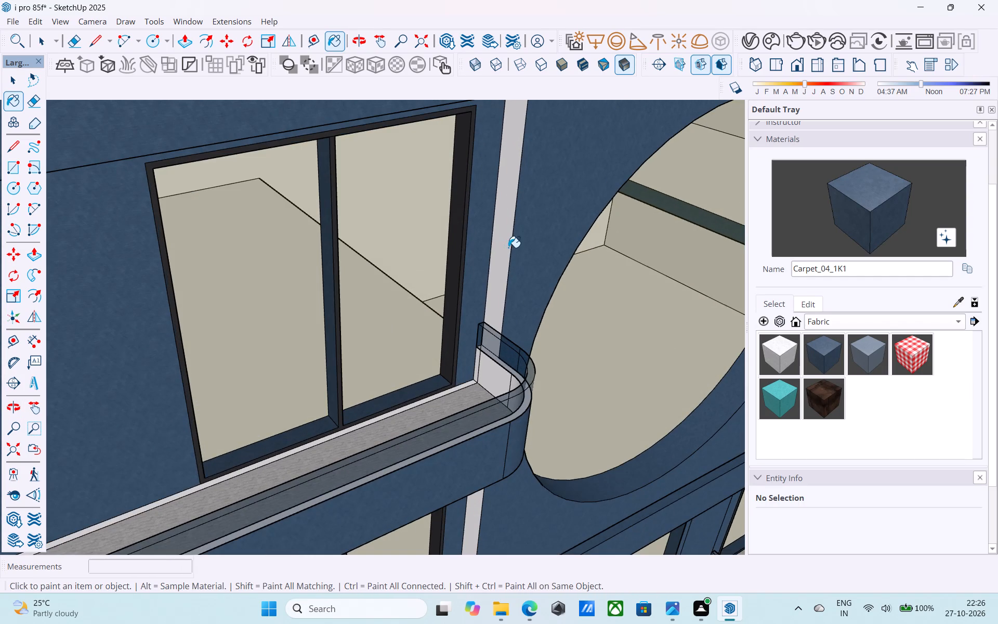
click(504, 244)
scroll(503, 244, down, 5)
shift+middle_drag(518, 370, 541, 162)
scroll(519, 202, up, 4)
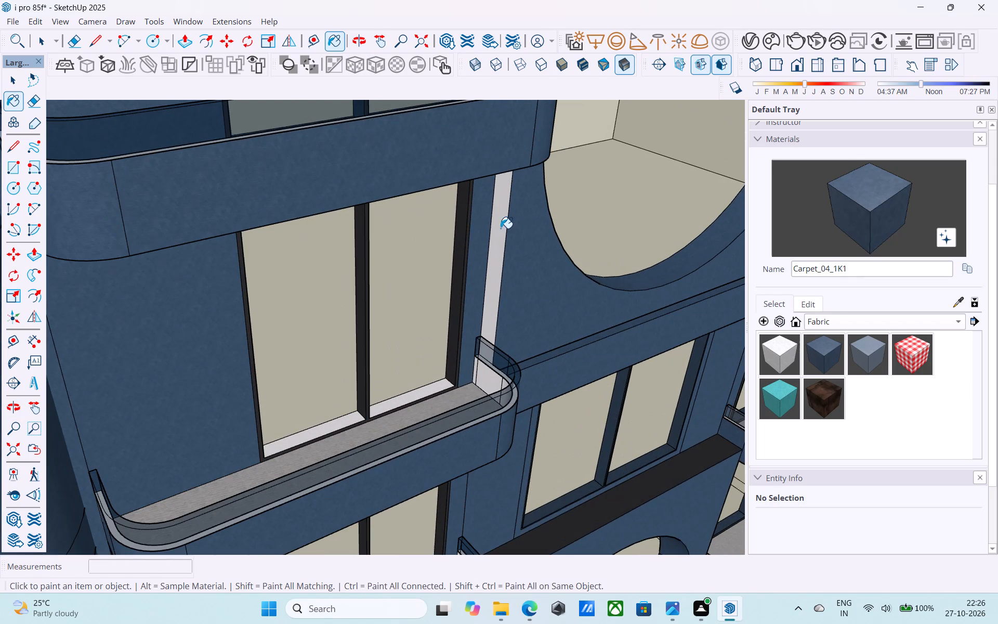
click(500, 228)
Paint both sills of the column-side balcony window one floor below the top blue.
middle_drag(492, 304, 550, 244)
scroll(478, 315, up, 7)
drag(437, 361, 431, 366)
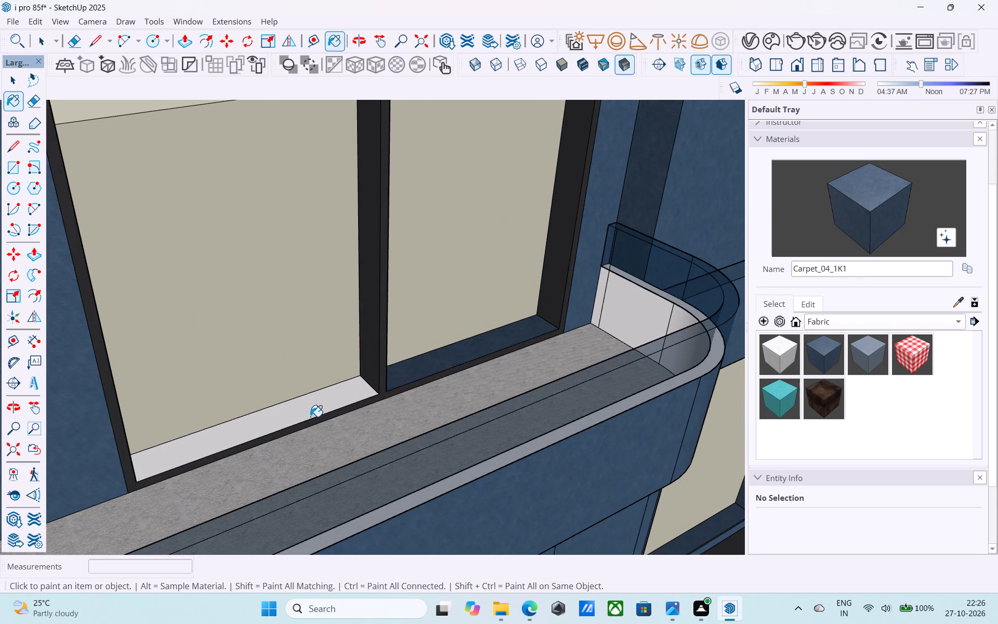
click(309, 411)
Paint the sill of the second-lowest balcony window on the side away from the round column blue.
scroll(346, 336, down, 4)
scroll(346, 336, up, 1)
scroll(347, 328, down, 8)
middle_drag(411, 394, 496, 192)
scroll(482, 306, up, 1)
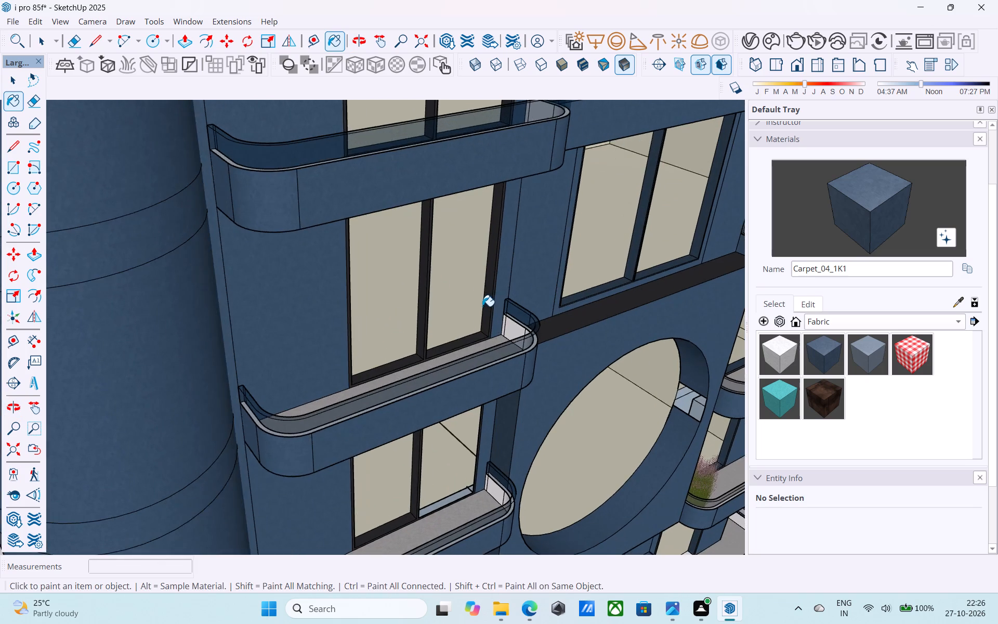
scroll(470, 275, down, 5)
shift+middle_drag(482, 286, 483, 167)
shift+middle_drag(557, 366, 519, 306)
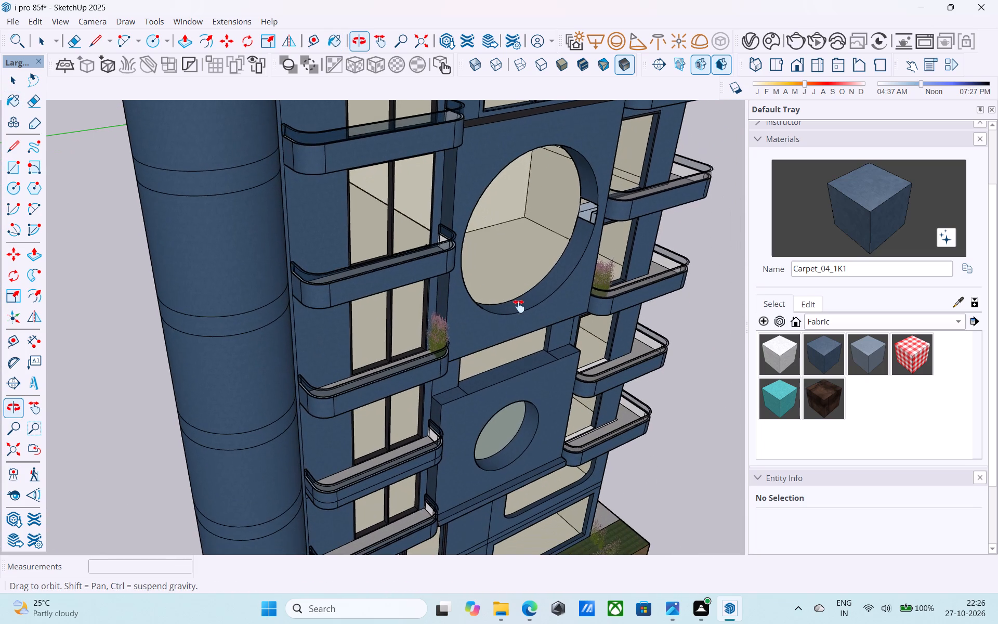
shift+middle_drag(519, 306, 503, 315)
middle_drag(571, 328, 564, 358)
scroll(573, 357, up, 7)
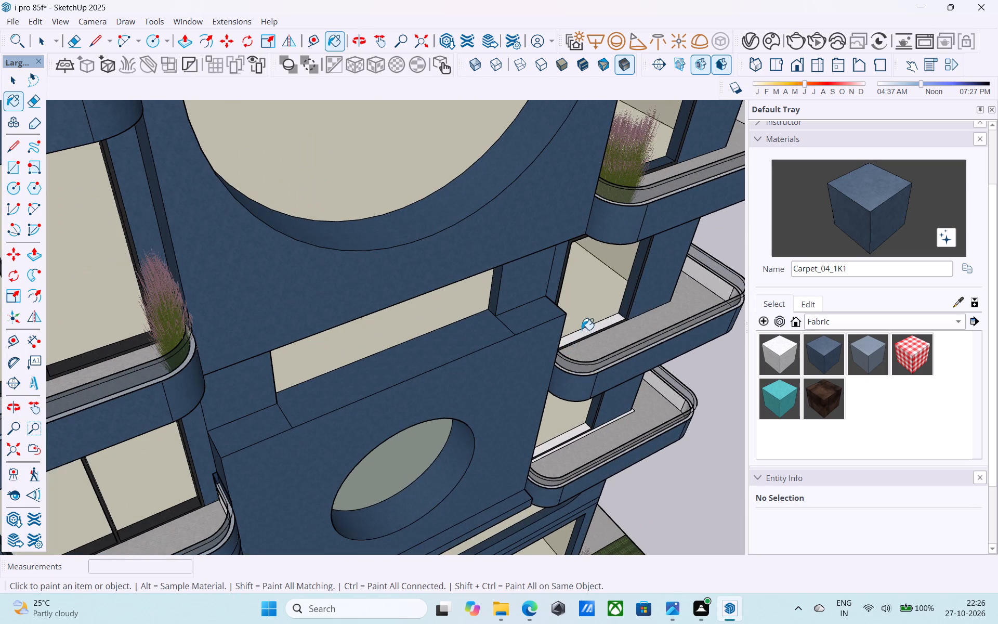
click(582, 330)
click(584, 333)
Paint the lowest balcony window's sill and the white strip along its wall base, away from the round column, blue.
scroll(583, 342, down, 1)
middle_drag(582, 356, 565, 185)
scroll(546, 284, up, 6)
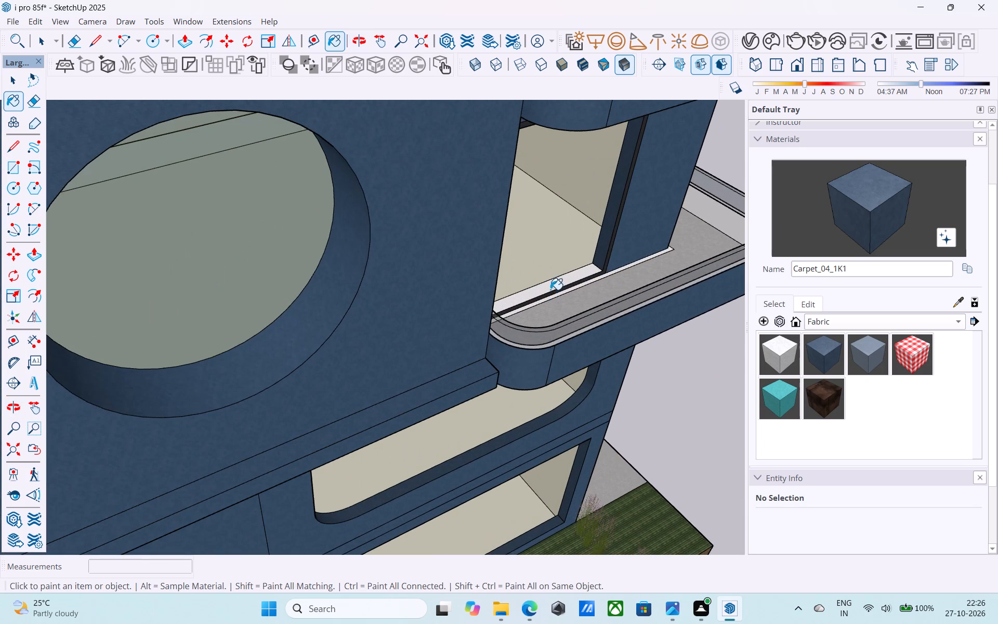
click(550, 290)
scroll(550, 287, down, 3)
scroll(583, 282, up, 10)
click(596, 288)
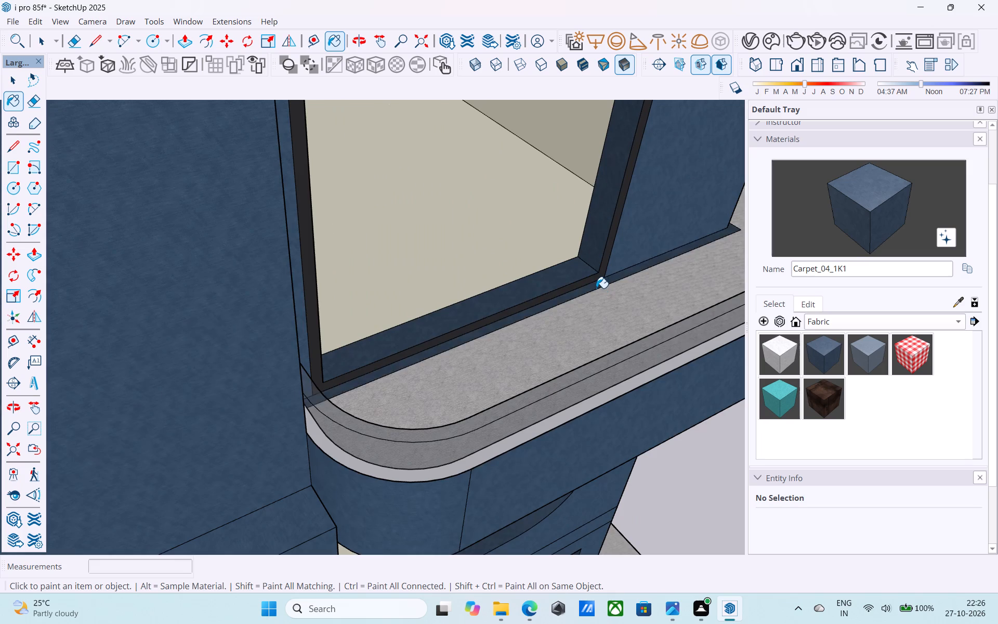
Save the model with the whole building in view.
scroll(596, 287, down, 20)
scroll(596, 287, down, 7)
shift+middle_drag(596, 283, 602, 316)
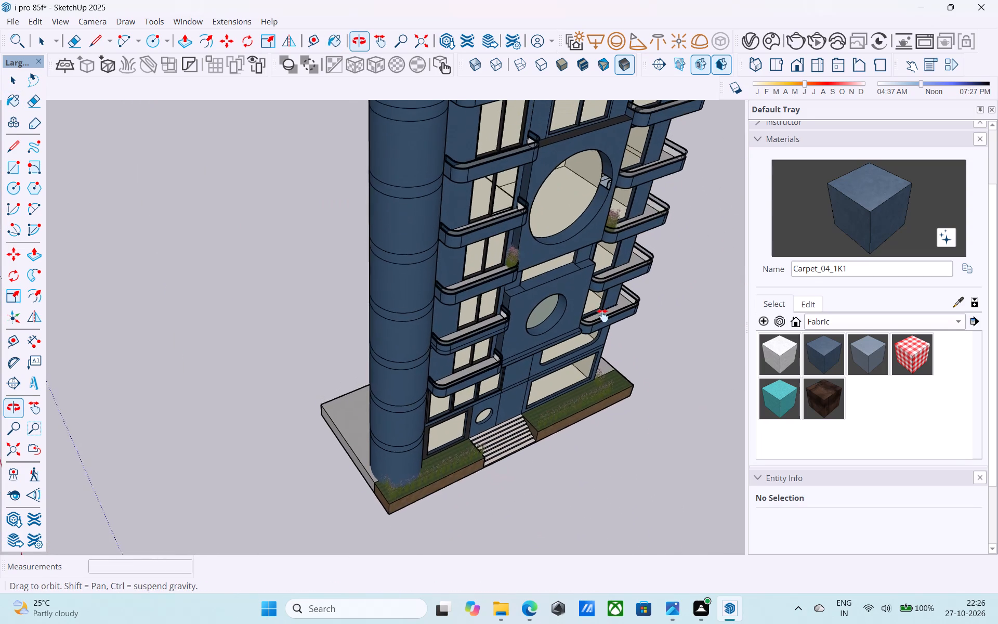
shift+middle_drag(602, 316, 606, 419)
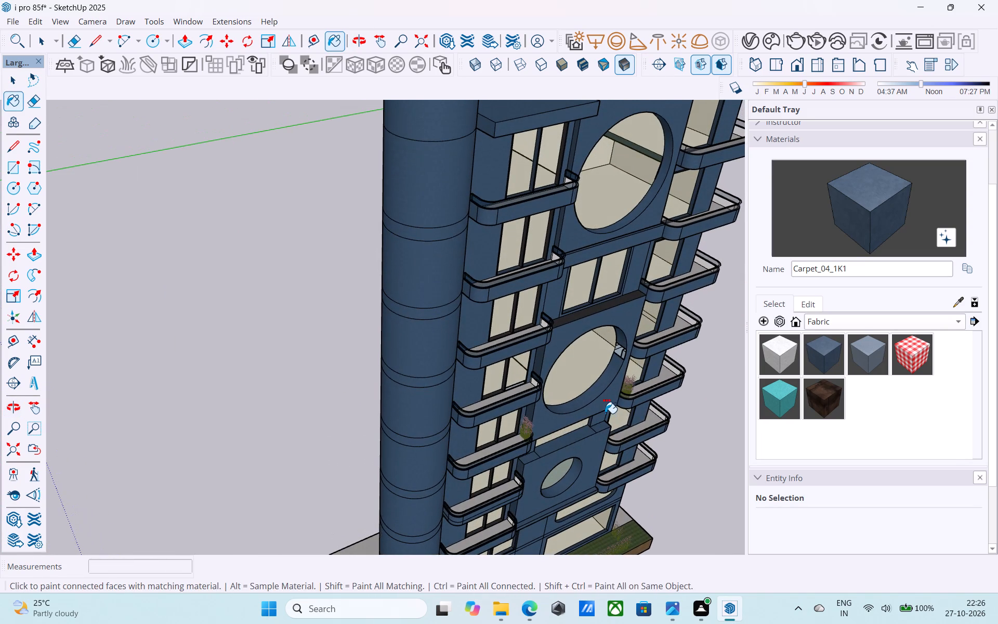
key(ctrl+s)
key(space)
middle_drag(600, 399, 457, 355)
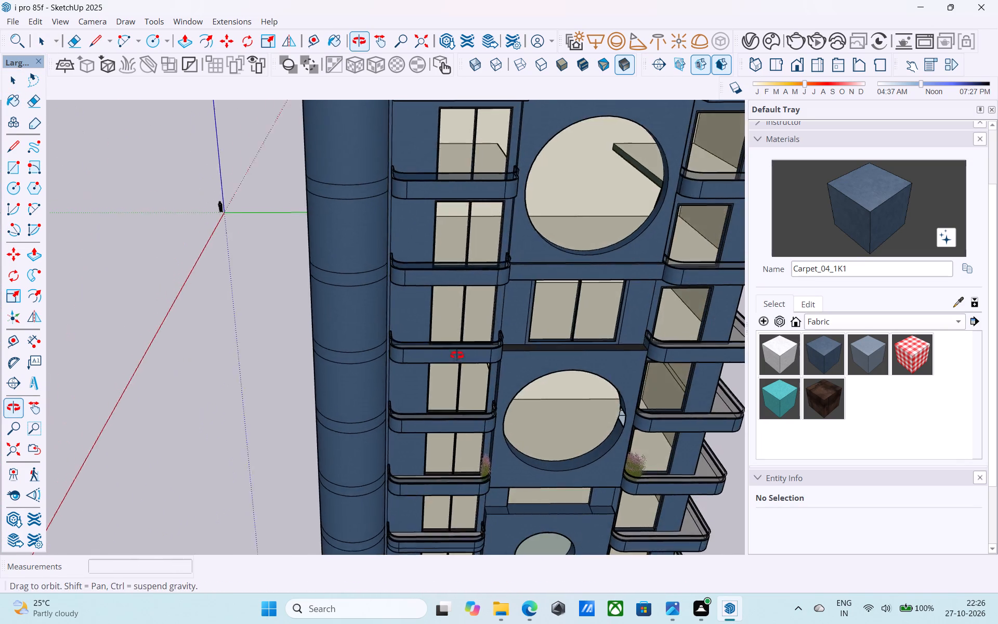
middle_drag(457, 355, 456, 355)
scroll(456, 355, down, 8)
key(ctrl+s)
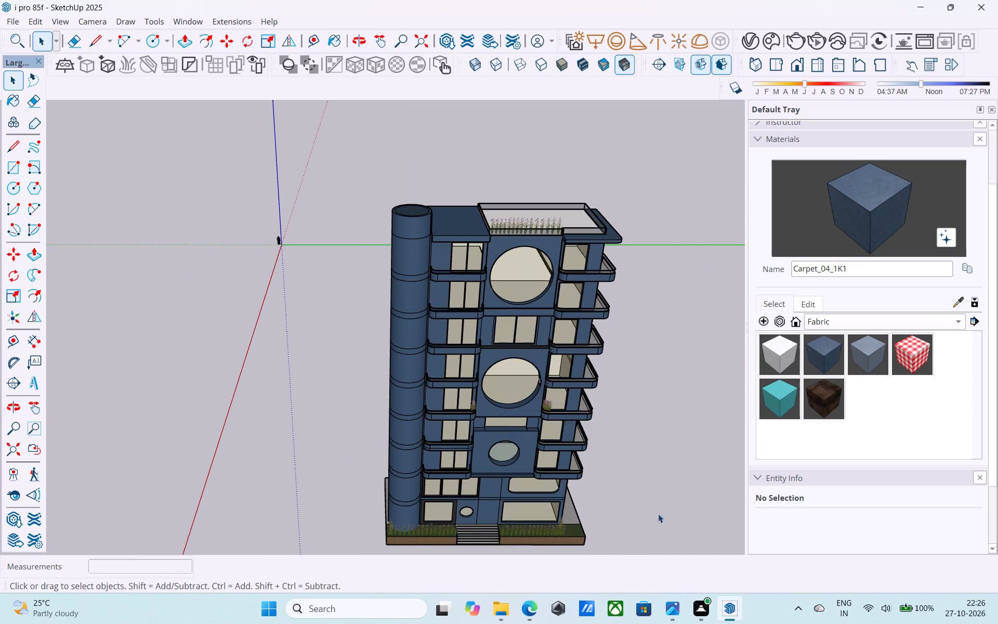
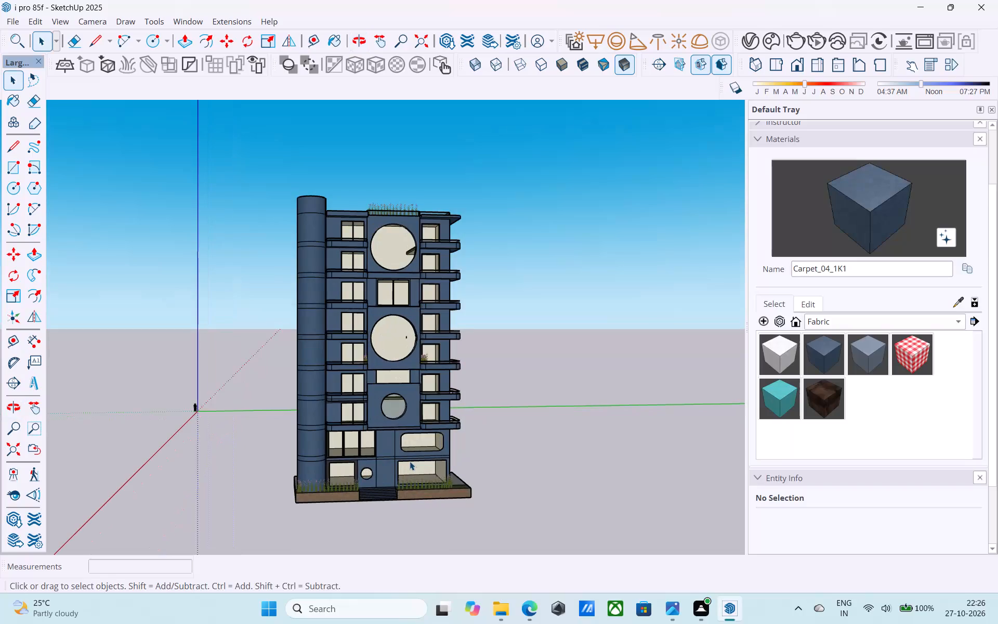
Paint the banded surface of the round column below its top section with the Glass_Mirror_01 material.
scroll(410, 461, down, 5)
shift+middle_drag(395, 478, 399, 467)
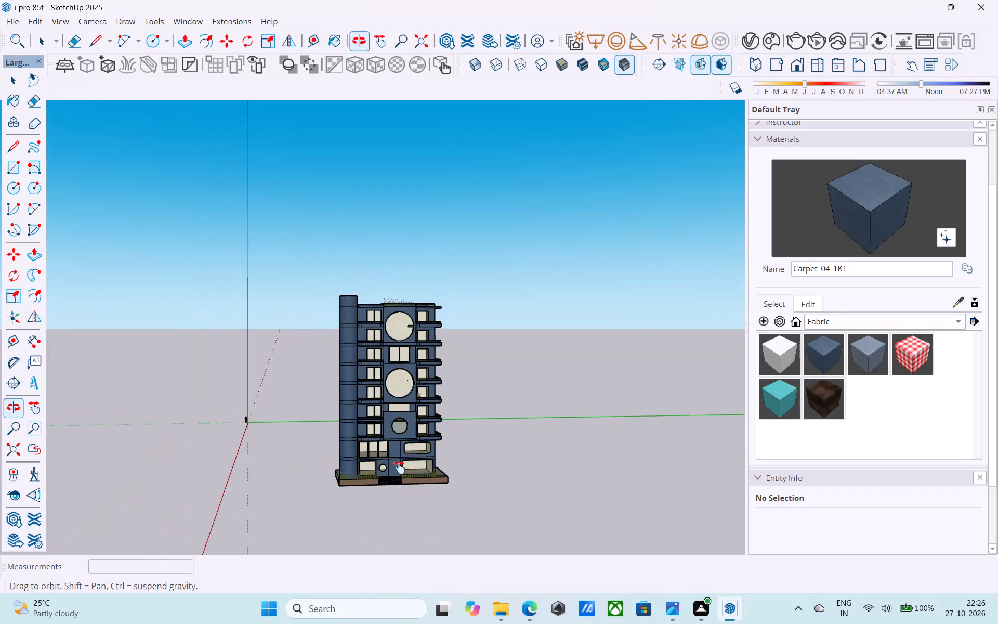
shift+middle_drag(399, 467, 409, 419)
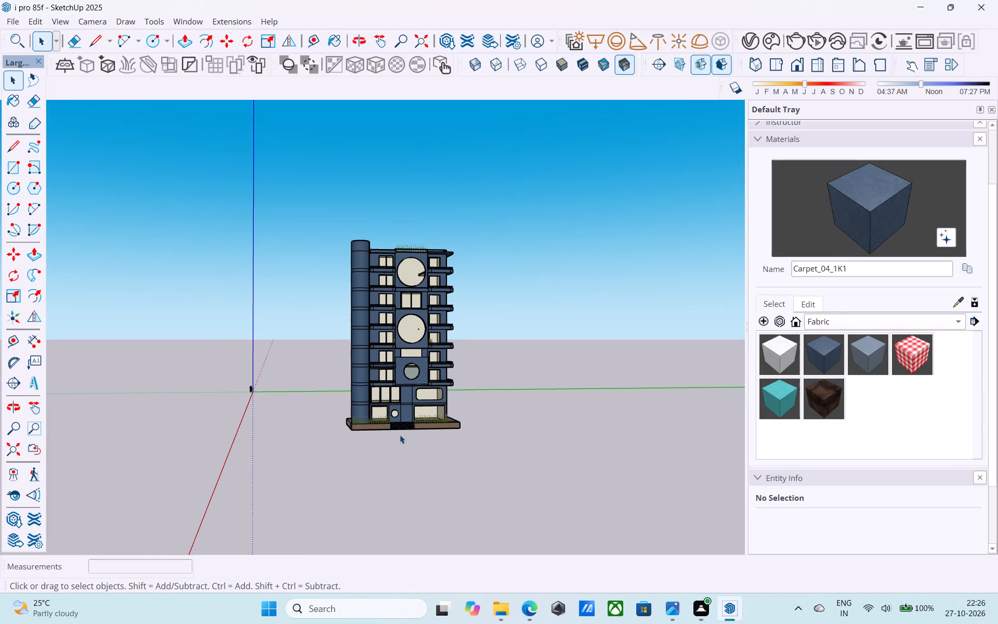
middle_drag(412, 340, 474, 470)
scroll(368, 298, up, 6)
middle_drag(367, 275, 634, 274)
middle_drag(526, 262, 282, 235)
scroll(295, 237, up, 4)
click(382, 224)
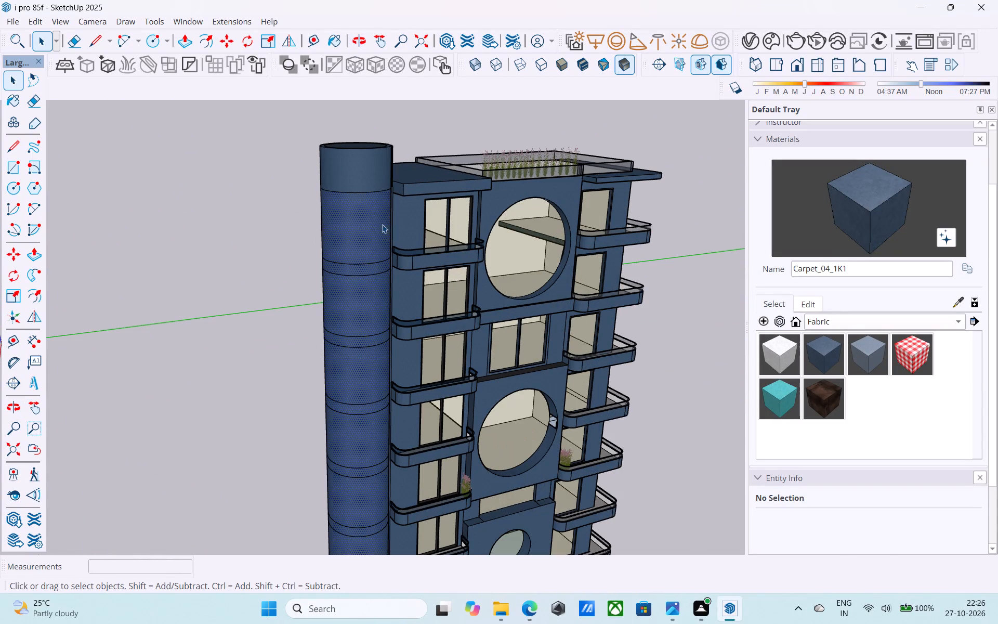
click(824, 316)
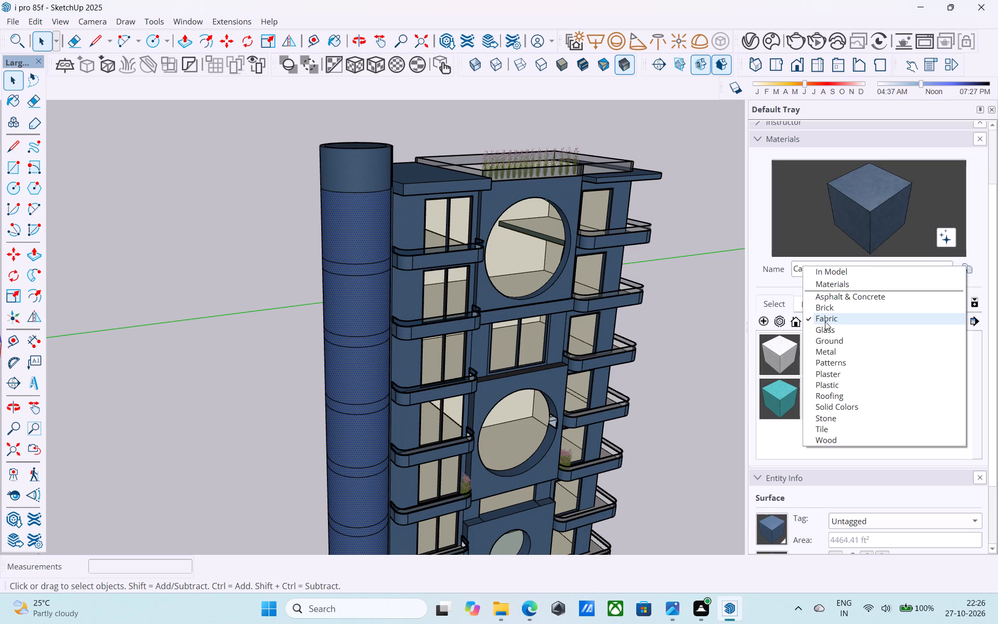
click(826, 331)
click(359, 225)
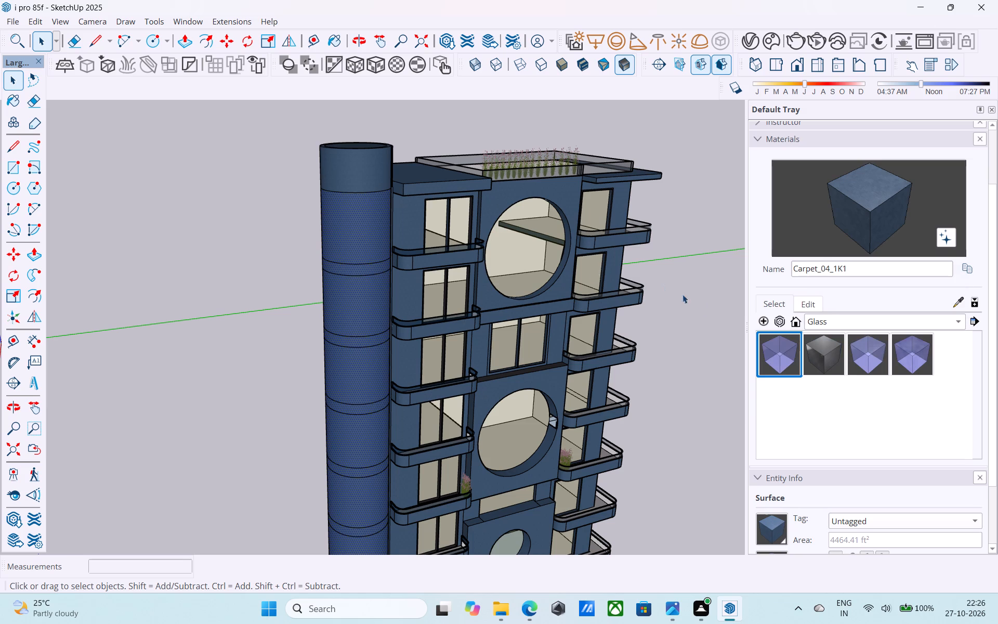
click(837, 321)
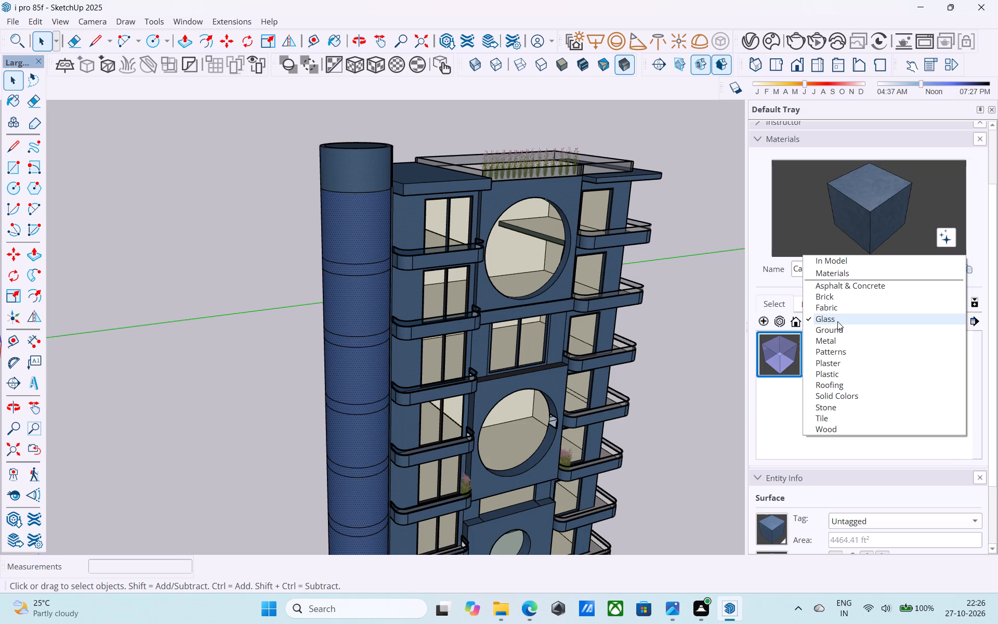
click(837, 321)
click(833, 361)
click(345, 250)
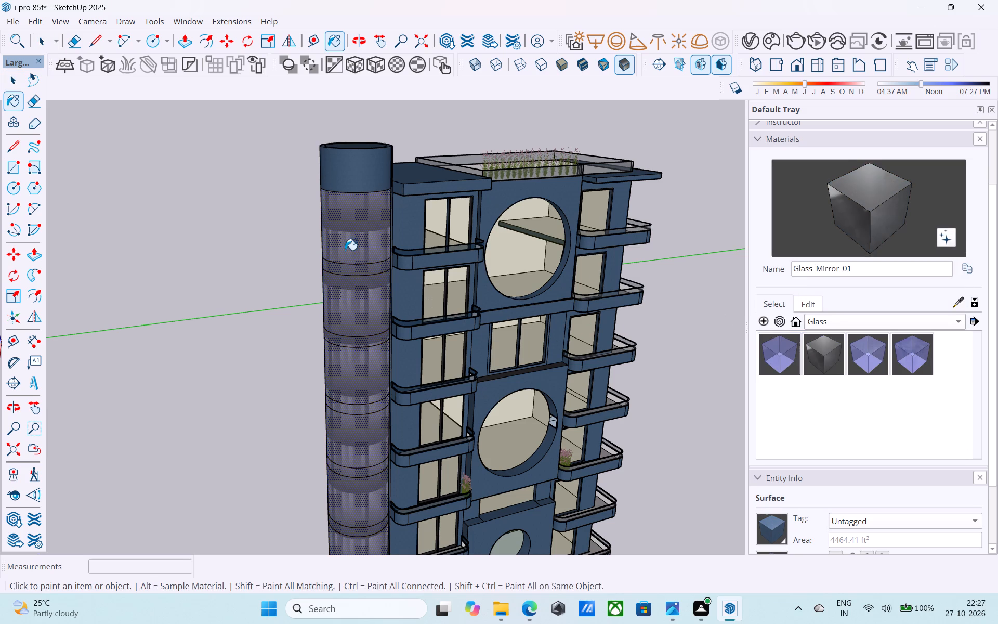
scroll(319, 243, down, 10)
middle_drag(309, 240, 285, 219)
key(space)
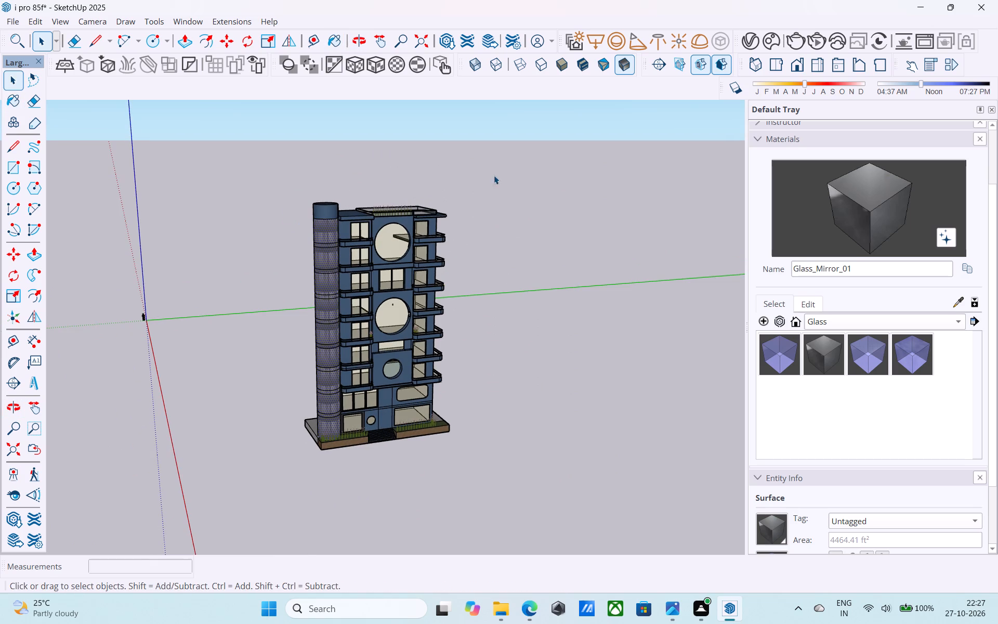
click(494, 175)
Recolour the Glass_Mirror_01 material on the round column to a muted blue close to the facade colour.
scroll(388, 247, up, 7)
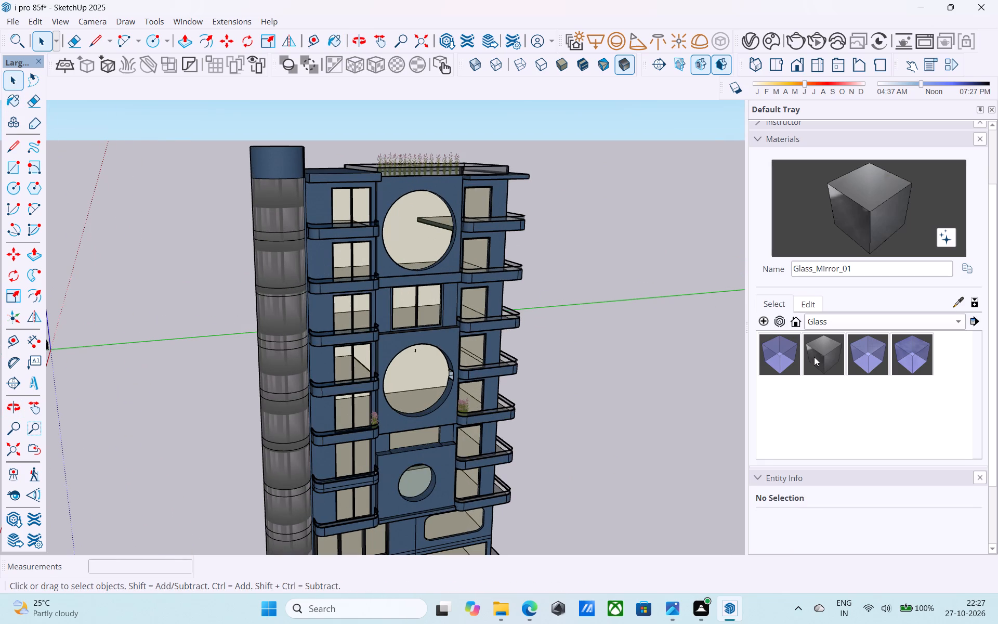
click(814, 357)
click(271, 287)
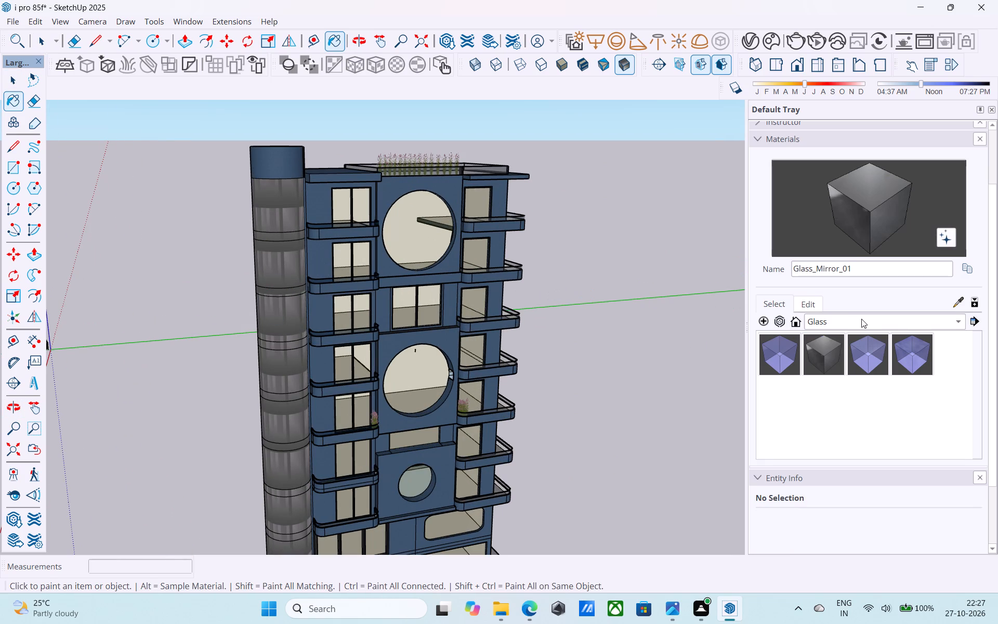
click(861, 319)
click(798, 304)
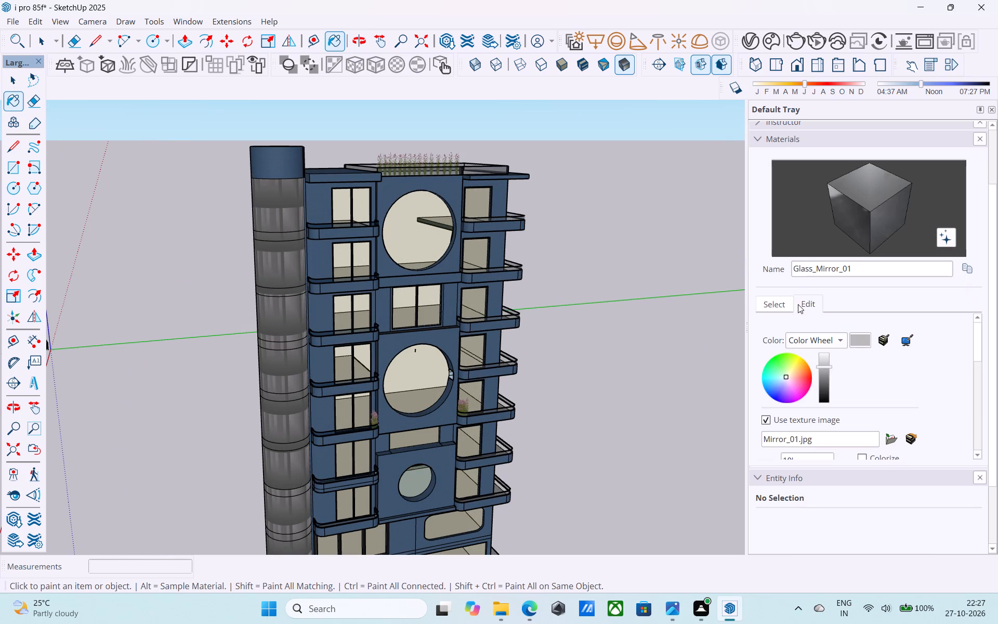
drag(786, 378, 780, 400)
drag(780, 398, 778, 398)
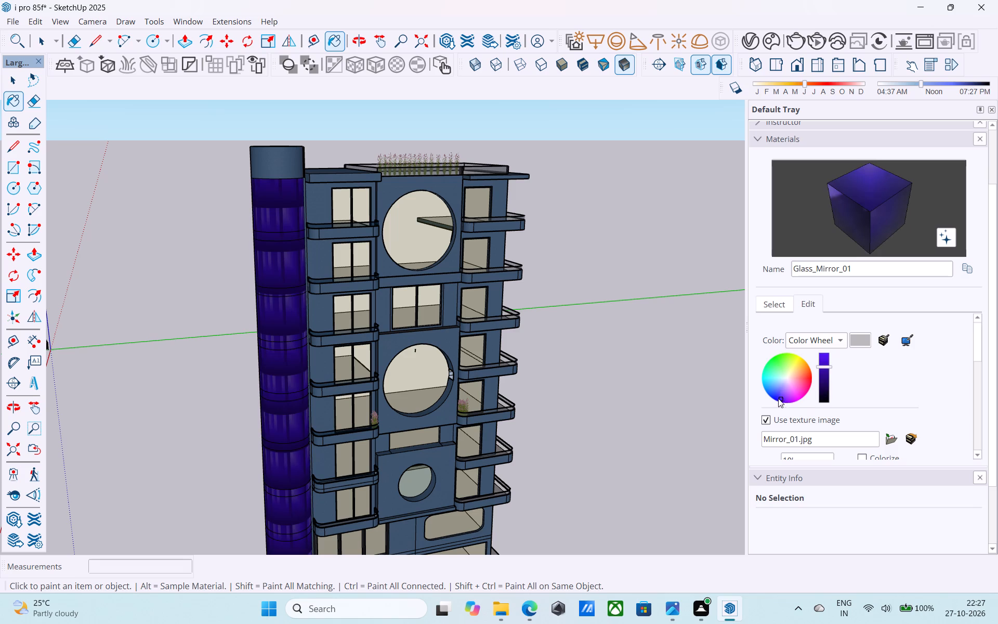
drag(778, 398, 765, 384)
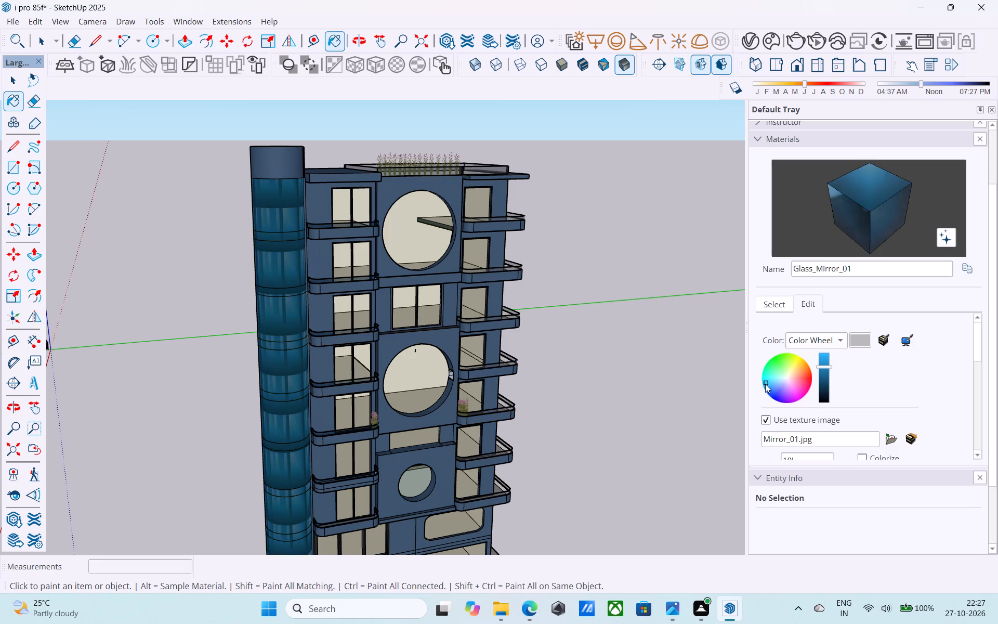
drag(765, 384, 765, 382)
middle_drag(654, 362, 491, 263)
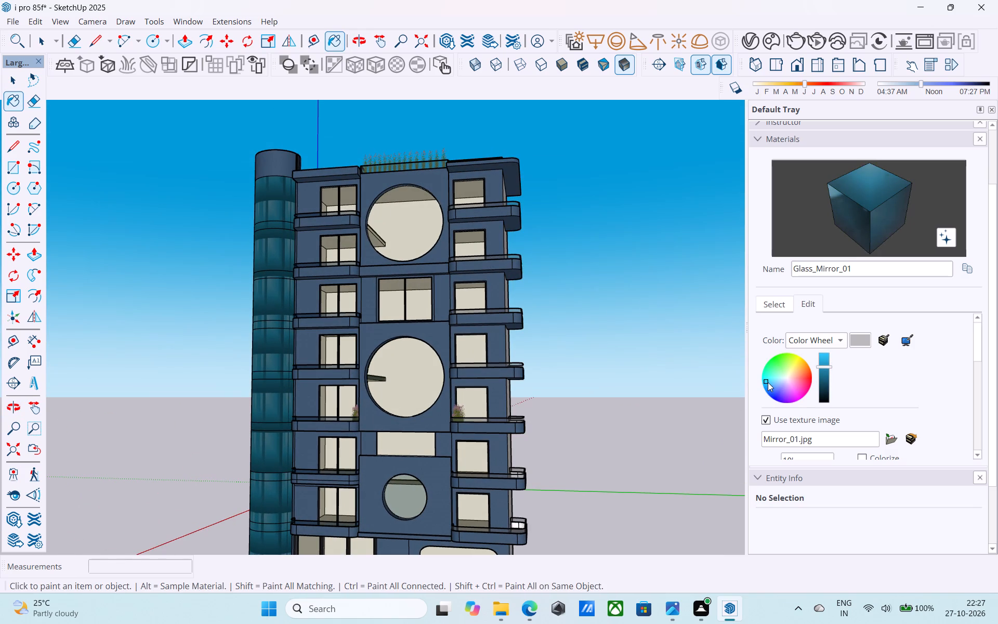
drag(768, 382, 773, 385)
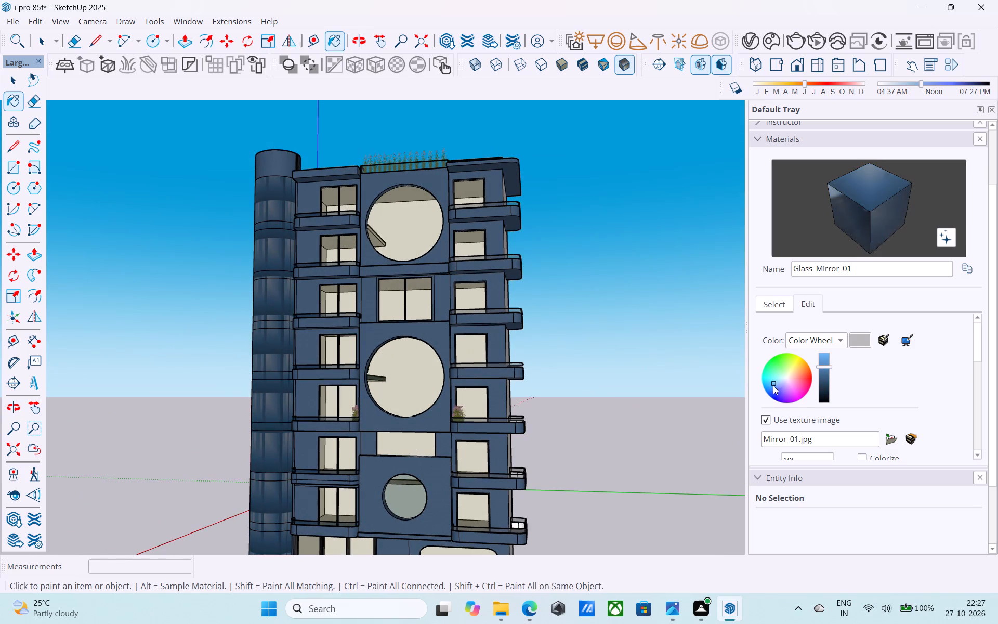
drag(773, 385, 773, 386)
Save the model with the selection cleared.
scroll(470, 308, down, 3)
middle_drag(470, 308, 500, 360)
key(space)
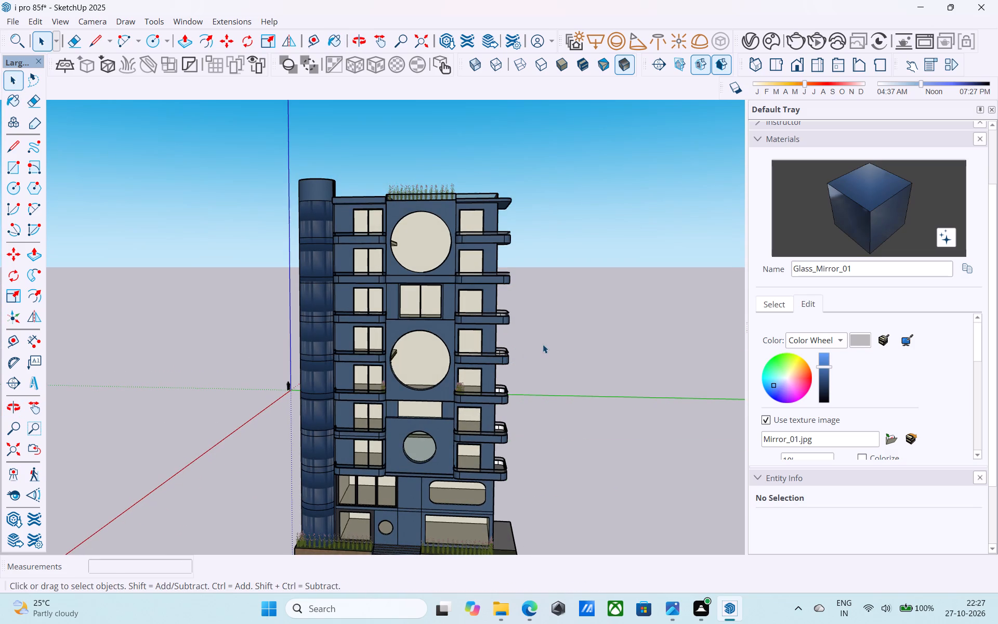
click(543, 344)
key(ctrl+s)
Render the building in V-Ray from an elevated column-side view to check the mirror-glass column.
key(space)
scroll(497, 248, down, 6)
middle_drag(476, 260, 692, 284)
middle_click(692, 284)
scroll(287, 380, up, 4)
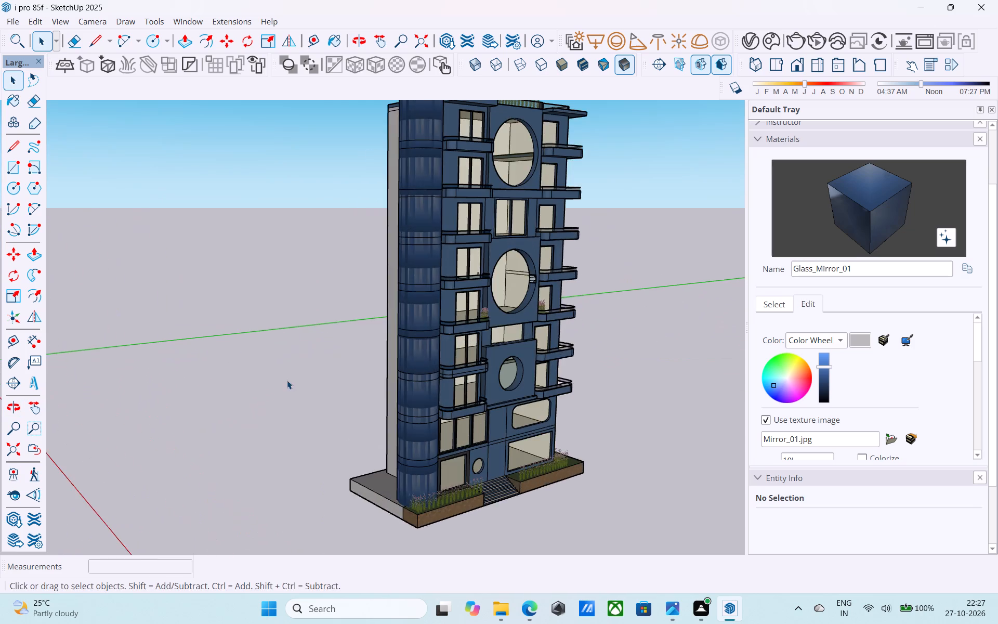
middle_drag(366, 361, 0, 381)
scroll(82, 352, down, 4)
middle_drag(82, 352, 380, 450)
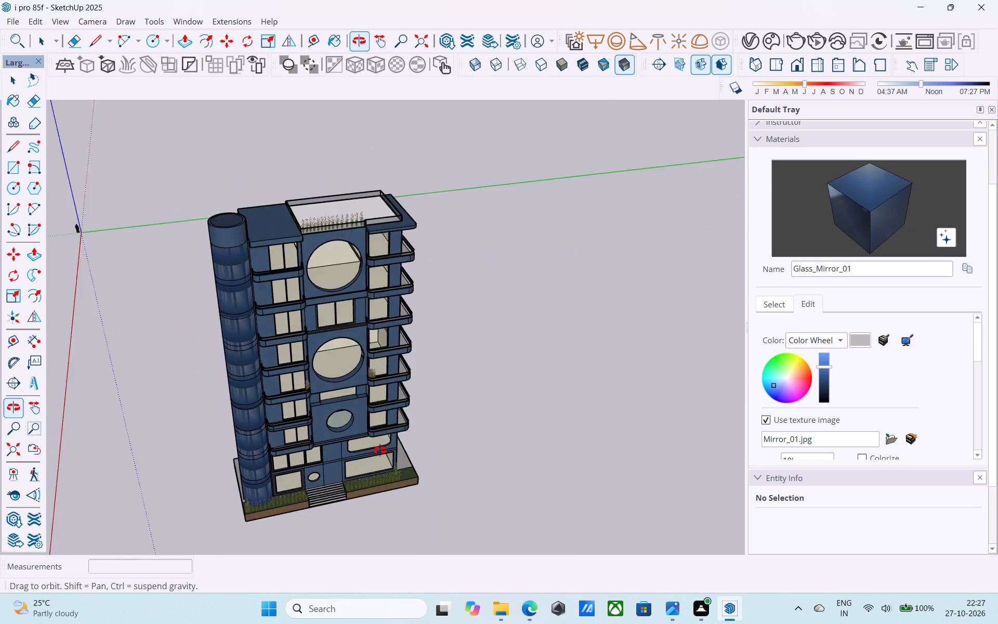
middle_drag(380, 450, 479, 395)
middle_drag(283, 385, 296, 375)
scroll(308, 372, up, 3)
middle_drag(385, 372, 374, 370)
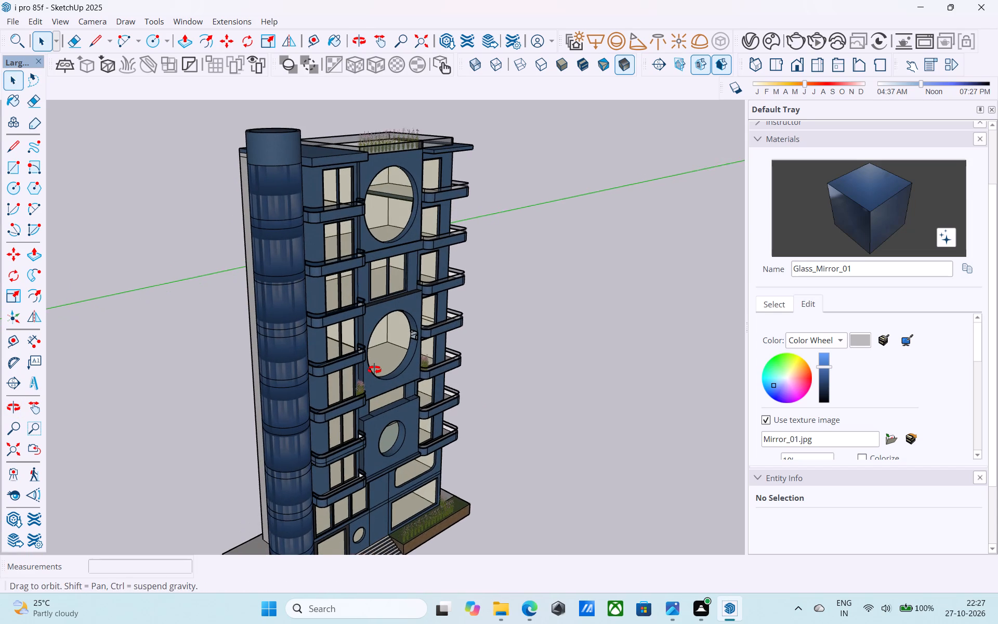
middle_drag(374, 370, 374, 370)
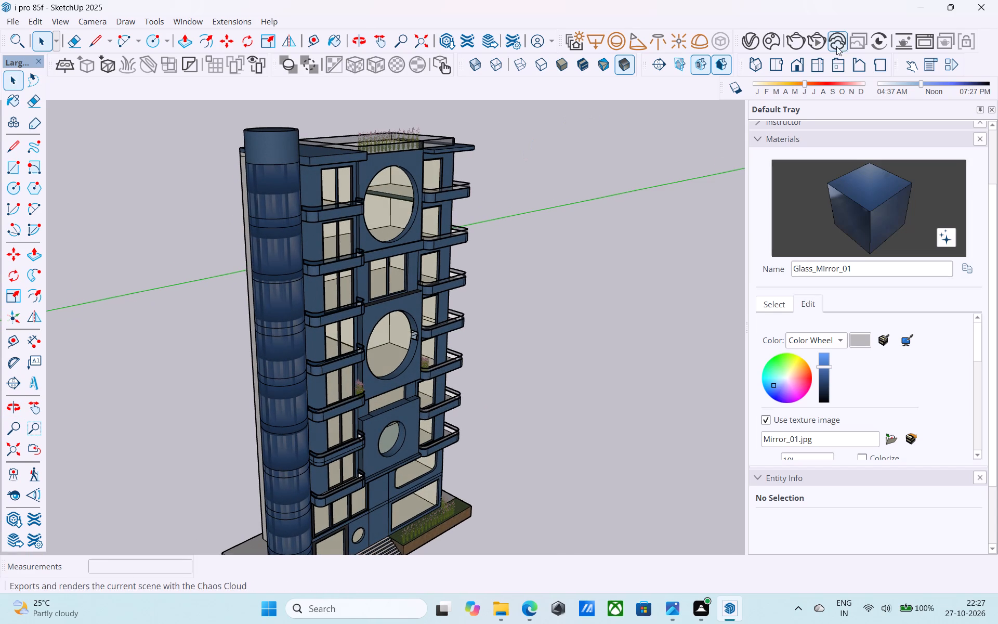
click(800, 38)
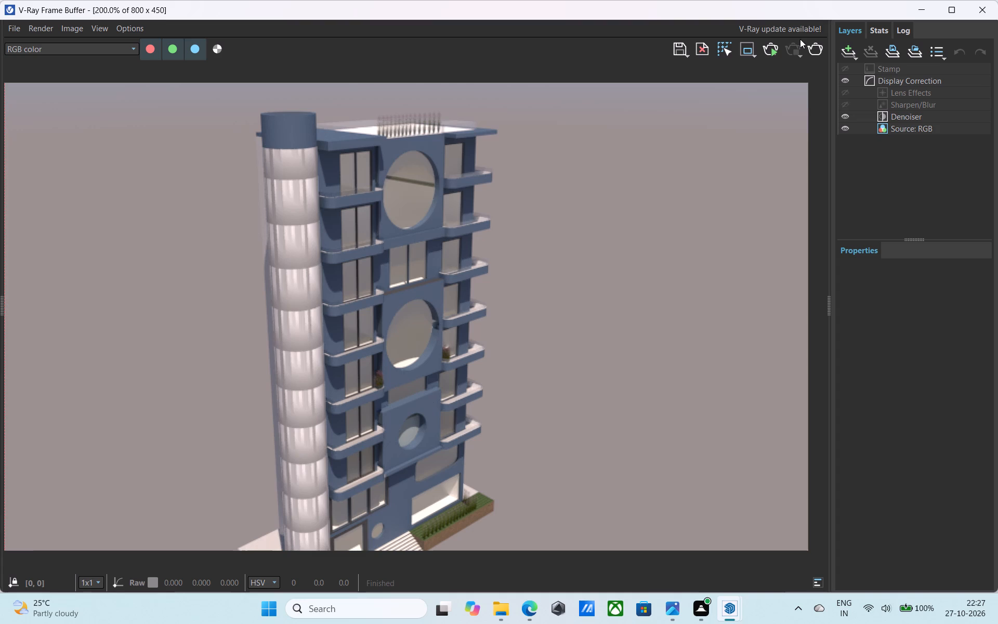
click(997, 17)
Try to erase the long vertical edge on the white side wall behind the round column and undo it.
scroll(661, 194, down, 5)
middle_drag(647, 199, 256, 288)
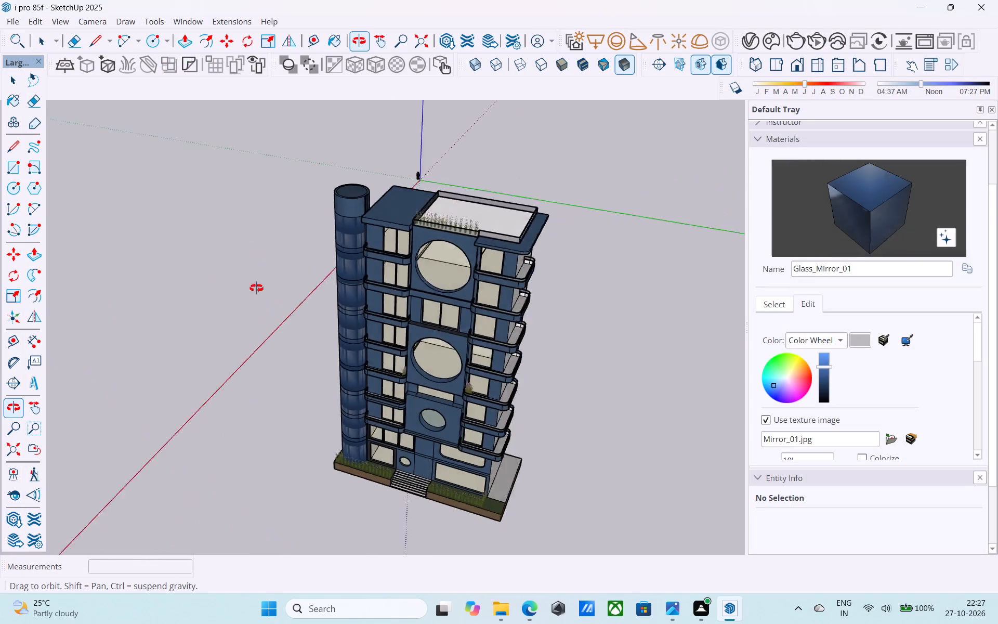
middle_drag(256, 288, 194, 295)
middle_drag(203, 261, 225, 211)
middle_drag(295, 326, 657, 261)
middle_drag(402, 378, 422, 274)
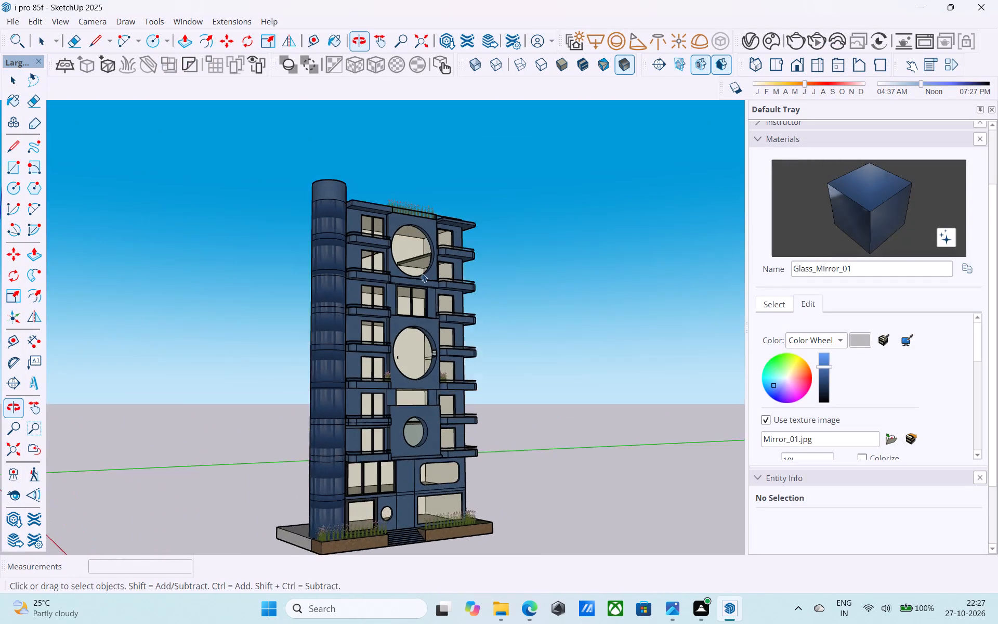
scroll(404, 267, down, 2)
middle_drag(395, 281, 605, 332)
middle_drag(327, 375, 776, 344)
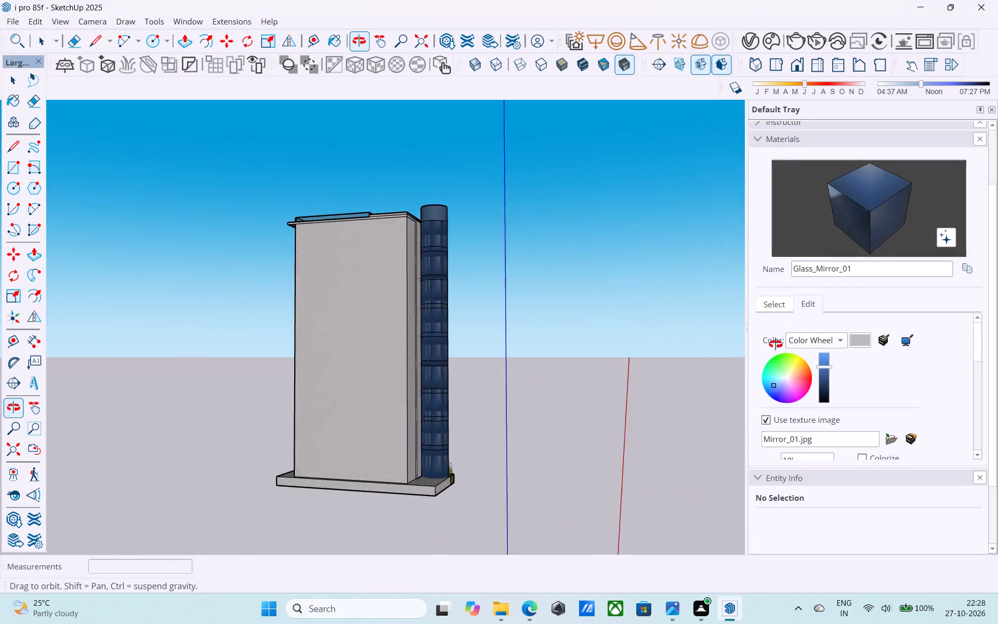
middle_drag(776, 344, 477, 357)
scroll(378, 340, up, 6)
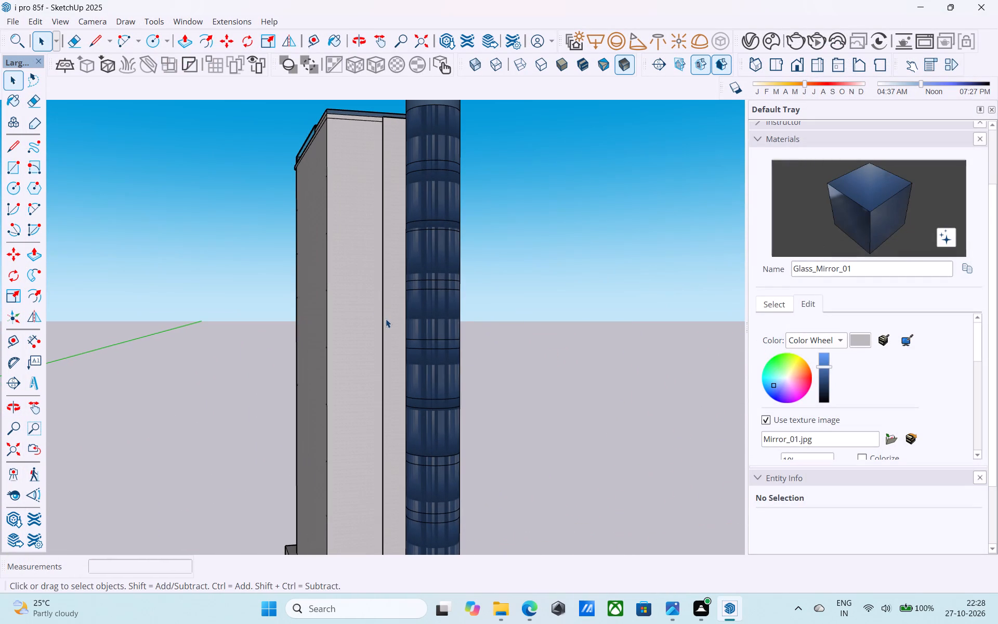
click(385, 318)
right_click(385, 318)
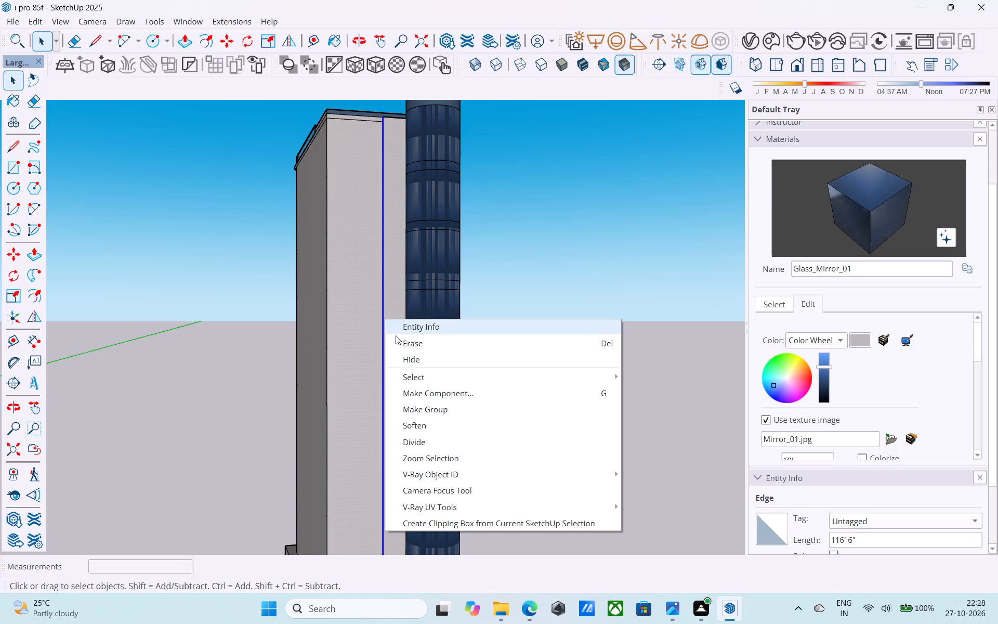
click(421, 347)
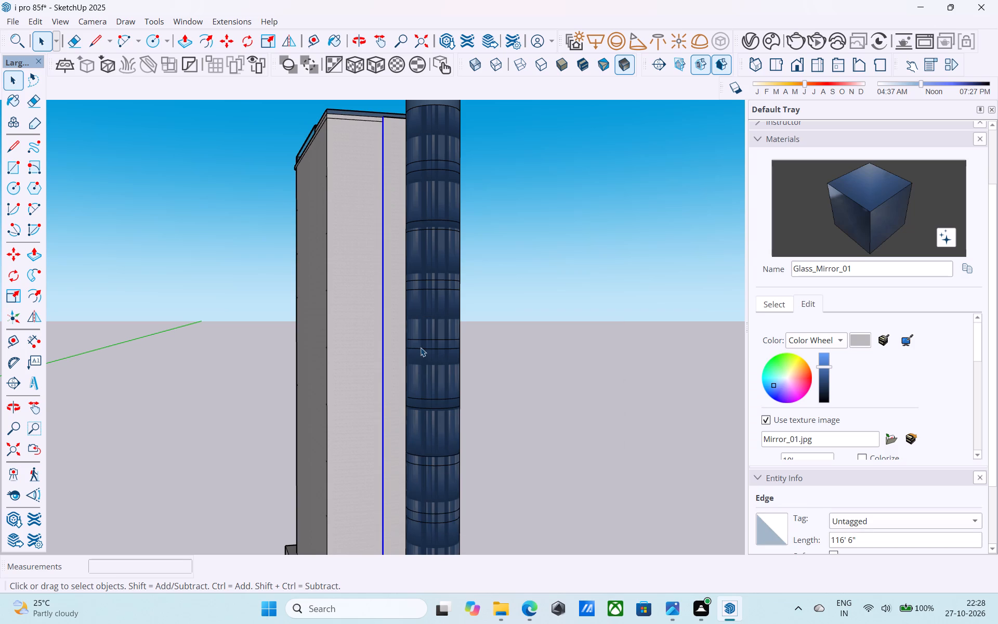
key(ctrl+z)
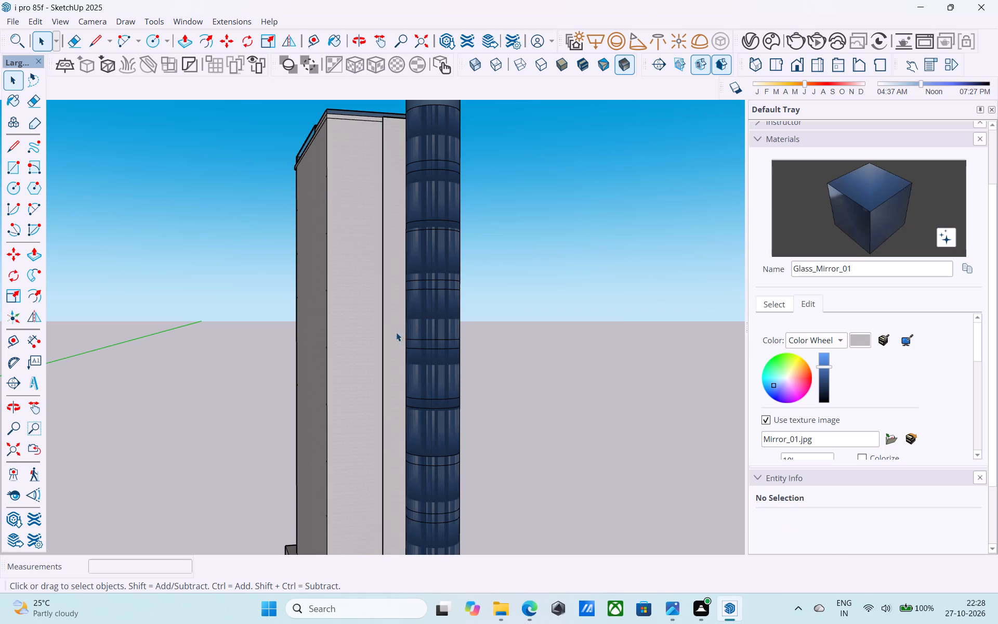
Push/Pull the recessed white side-wall face out 6" to sit flush with the strip beside the round column.
middle_drag(376, 317, 537, 424)
scroll(464, 221, up, 5)
scroll(429, 178, up, 5)
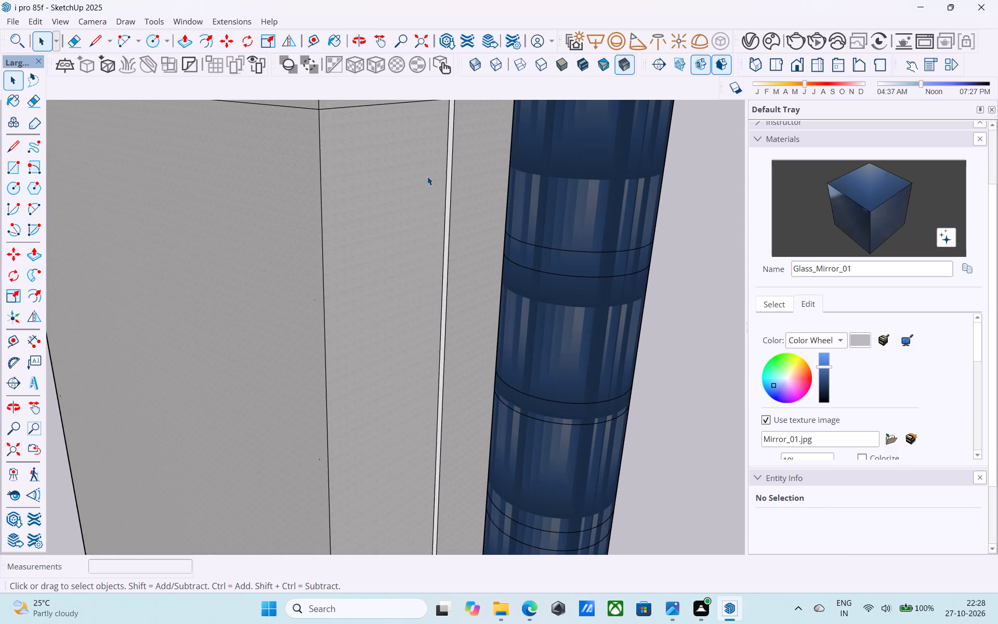
click(427, 177)
key(p)
click(435, 171)
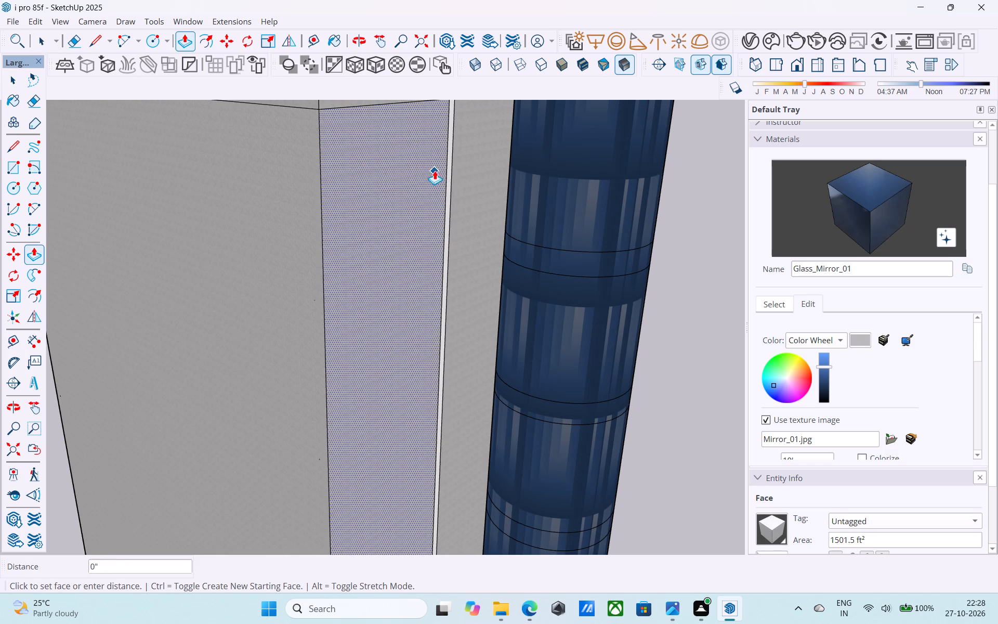
middle_drag(471, 154, 207, 235)
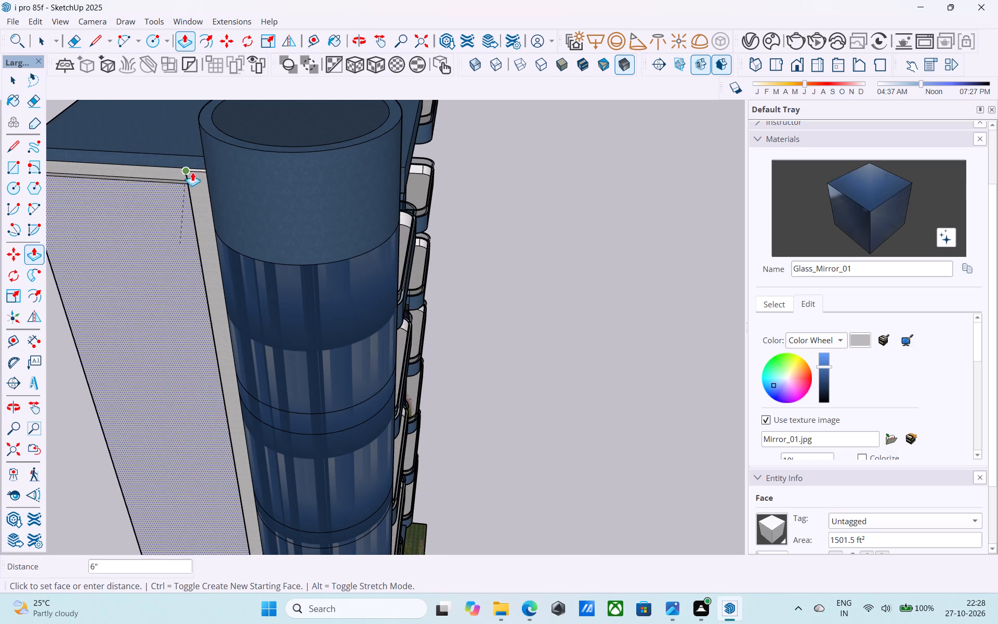
click(193, 171)
Push/Pull the narrow ledge above the large side-wall face up flush with the top of the strip beside the round column.
middle_drag(193, 171, 428, 255)
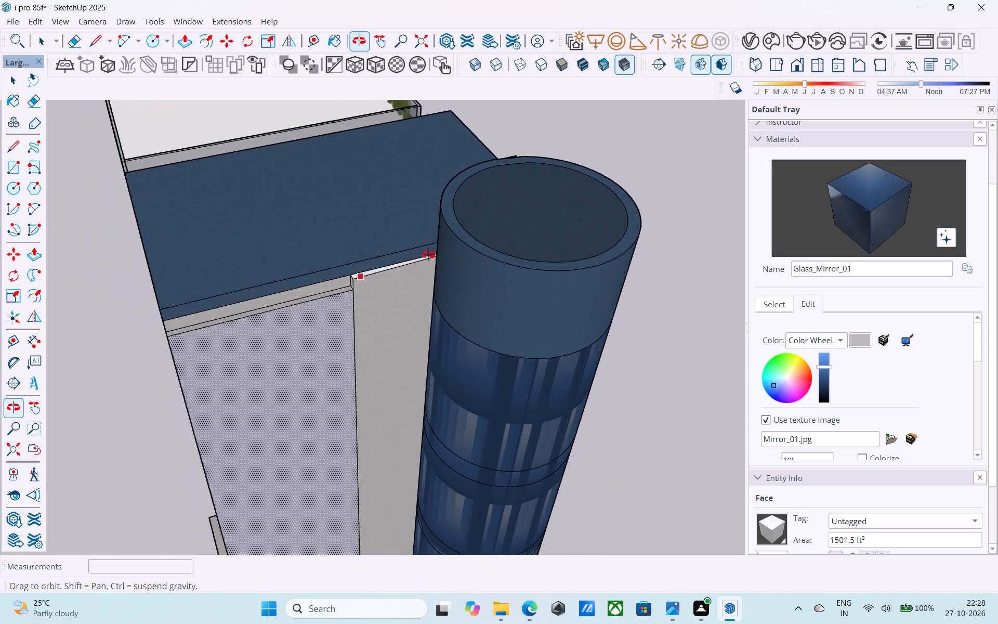
middle_drag(428, 255, 459, 243)
scroll(393, 271, up, 8)
key(space)
click(390, 278)
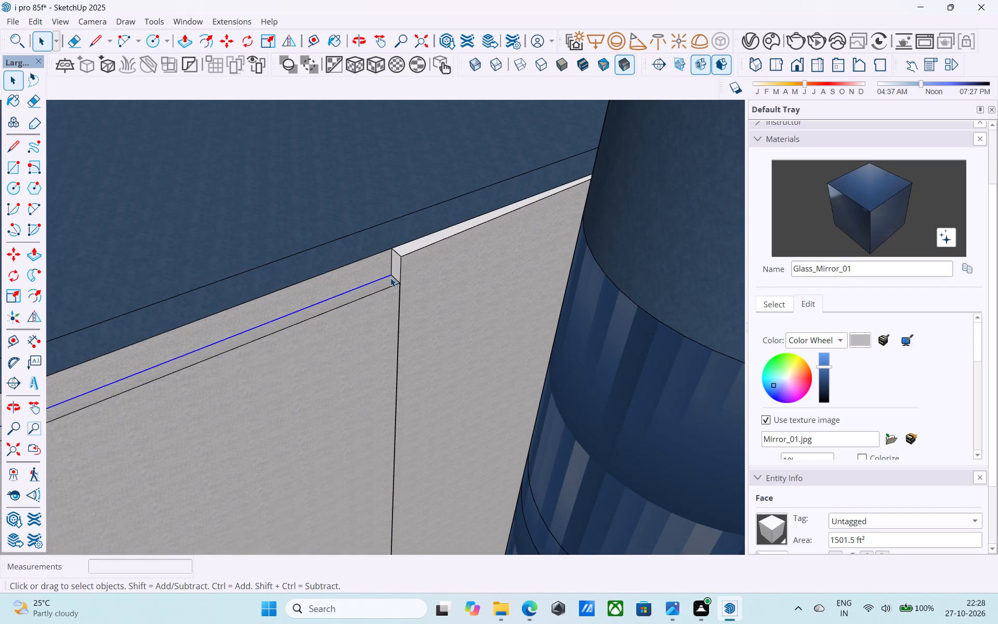
scroll(390, 278, up, 2)
click(390, 279)
key(p)
click(390, 279)
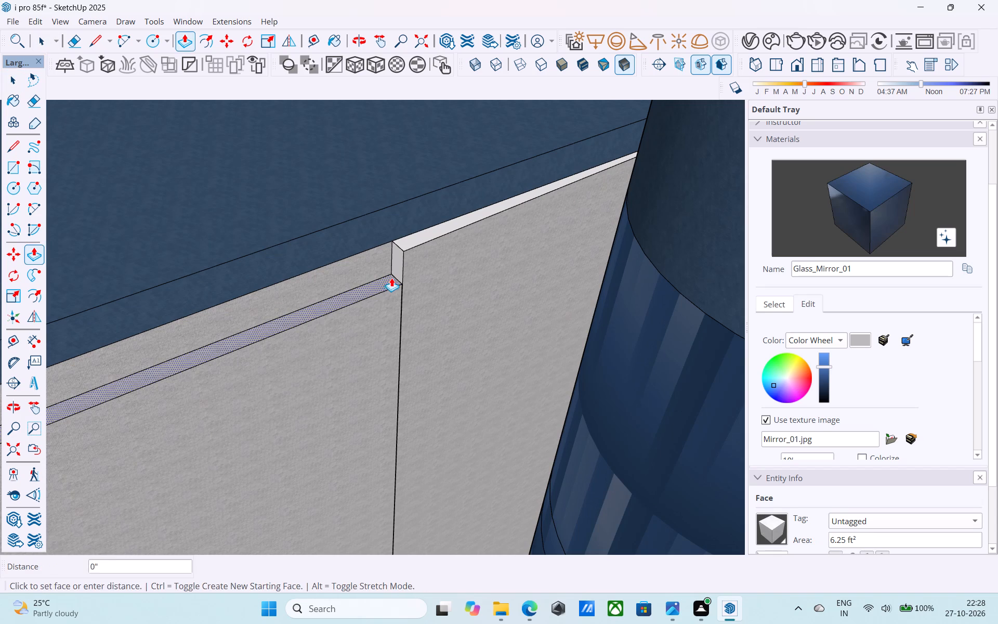
click(415, 238)
Erase the short edge dividing the raised ledge's top from the adjoining strip's top at the wall corner.
key(e)
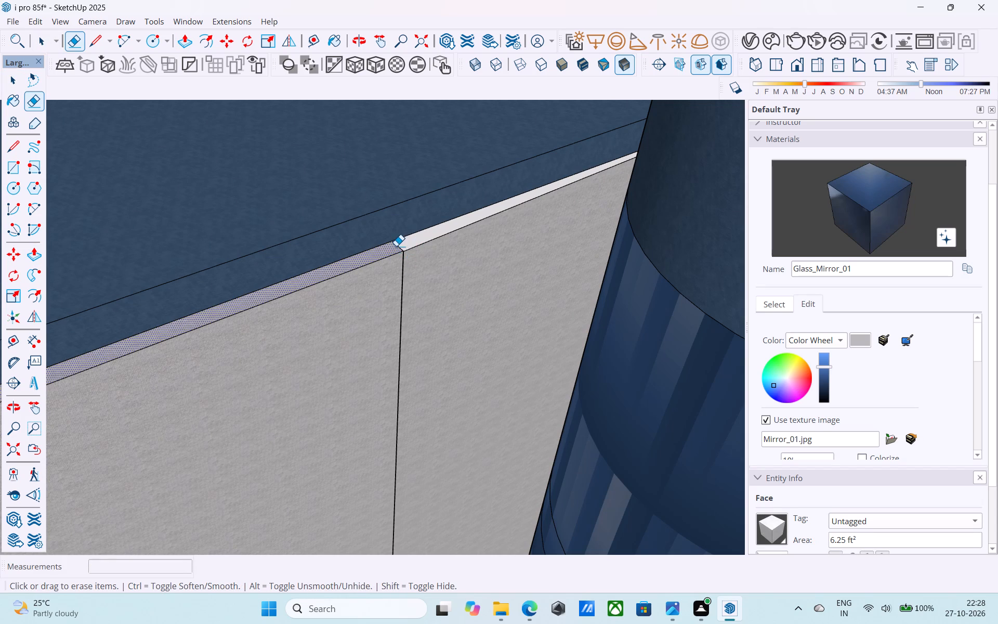
click(396, 245)
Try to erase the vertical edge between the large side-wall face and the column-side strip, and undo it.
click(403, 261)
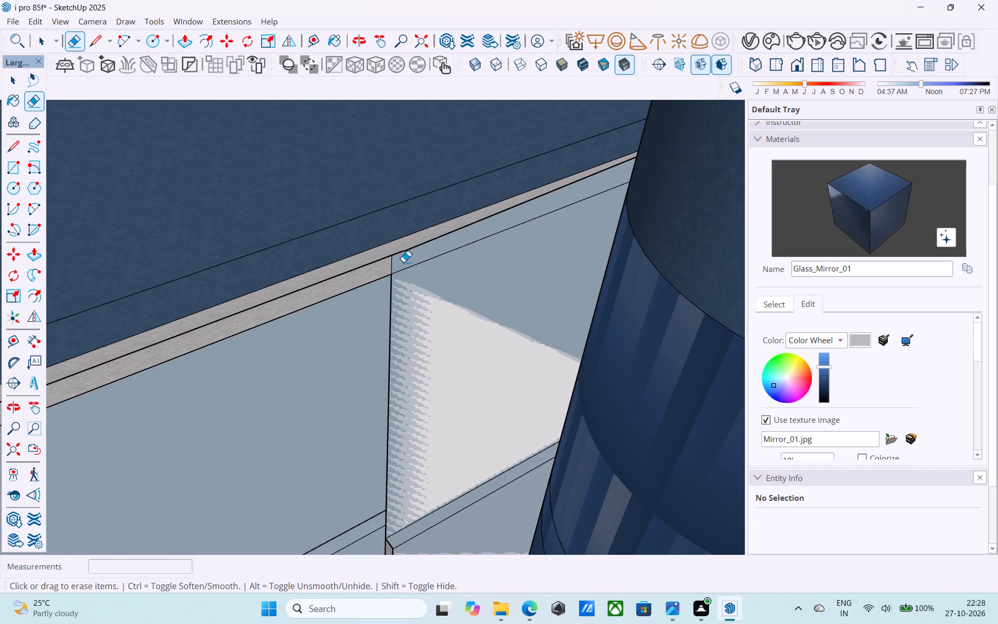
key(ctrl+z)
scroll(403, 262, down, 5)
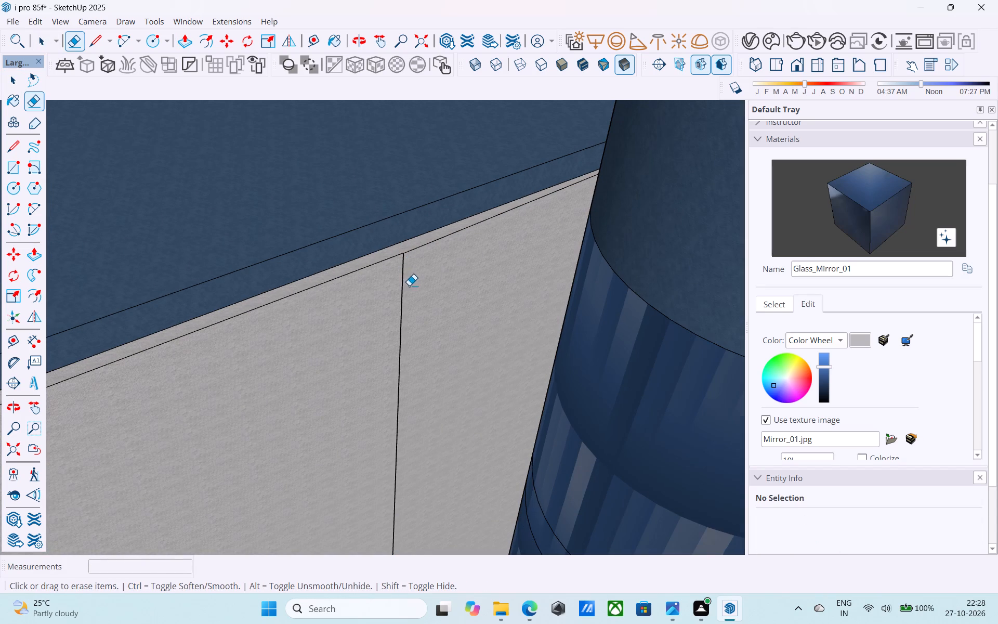
Push/Pull the large side-wall face about 1/8" toward the plane of the column-side strip.
key(space)
scroll(401, 291, up, 3)
click(398, 291)
scroll(398, 290, up, 2)
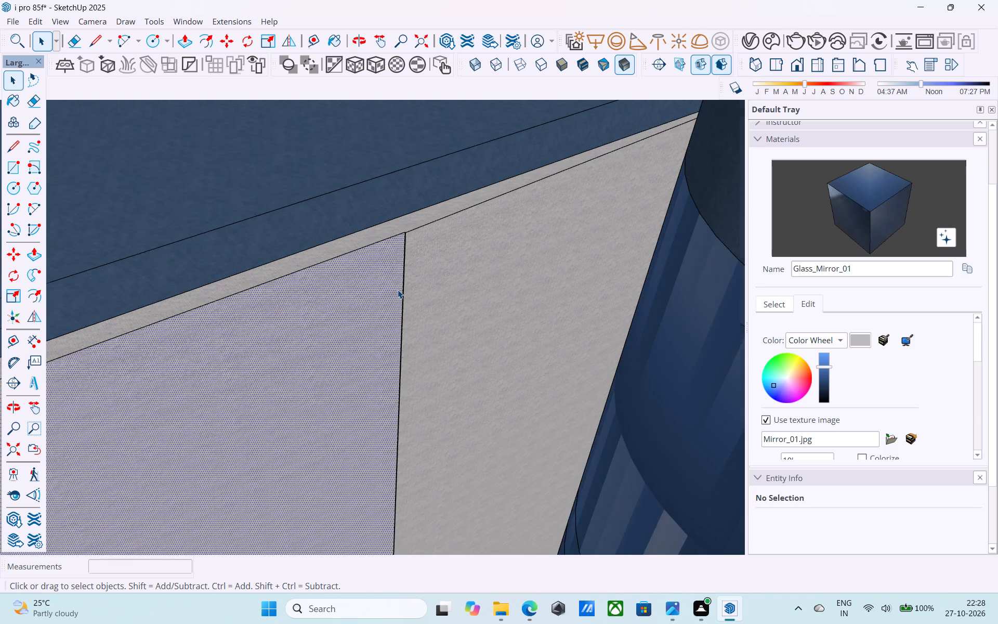
scroll(398, 290, up, 2)
key(p)
click(398, 287)
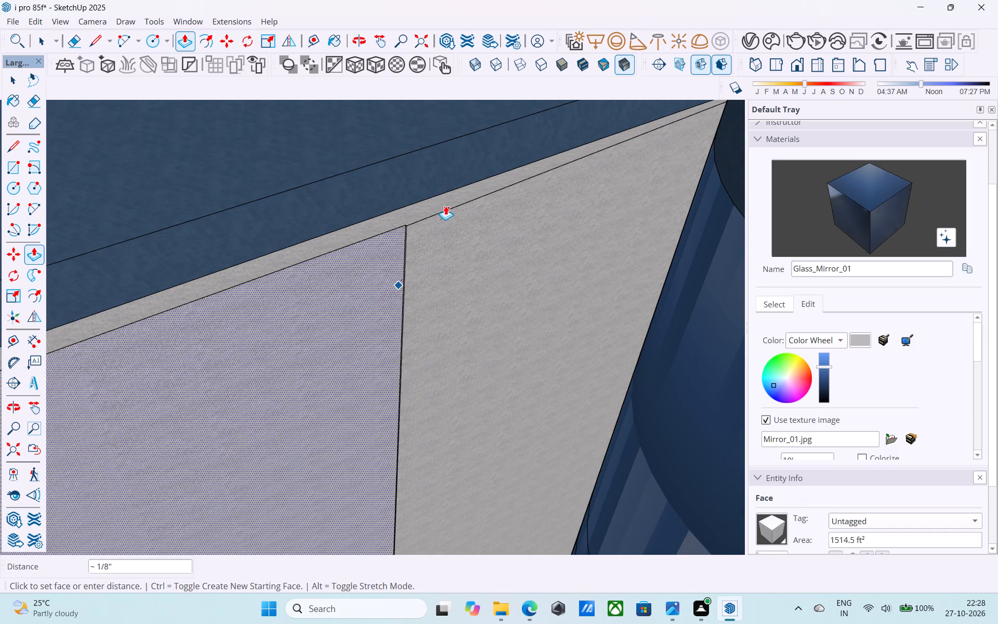
click(444, 209)
Push/Pull the large side-wall face about 5/16" further to sit flush with the column-side strip at its top corner.
scroll(436, 220, up, 4)
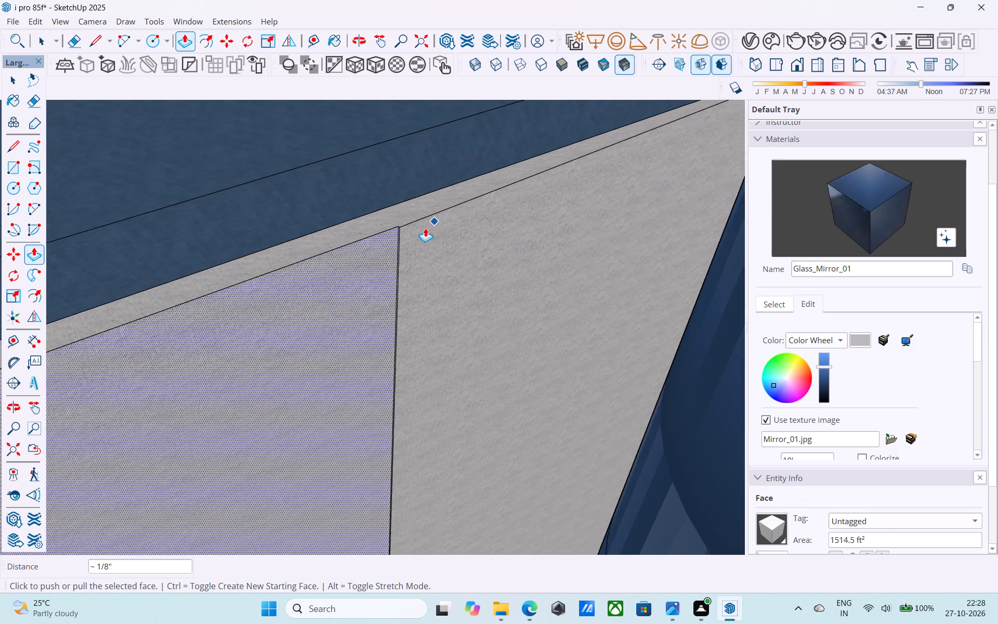
scroll(425, 228, up, 11)
middle_drag(386, 232, 388, 276)
scroll(374, 253, up, 6)
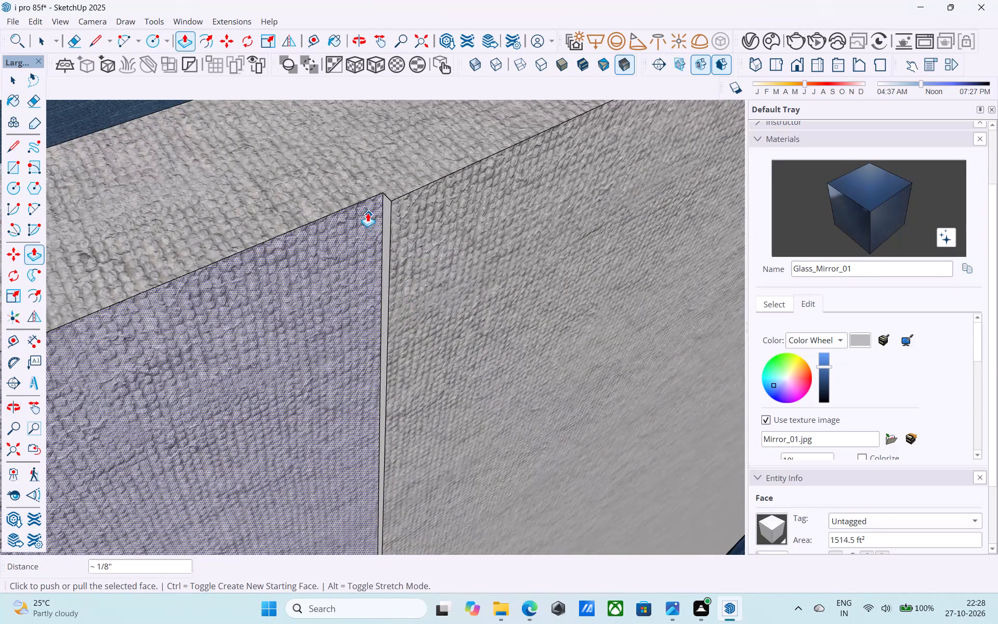
click(365, 207)
click(399, 194)
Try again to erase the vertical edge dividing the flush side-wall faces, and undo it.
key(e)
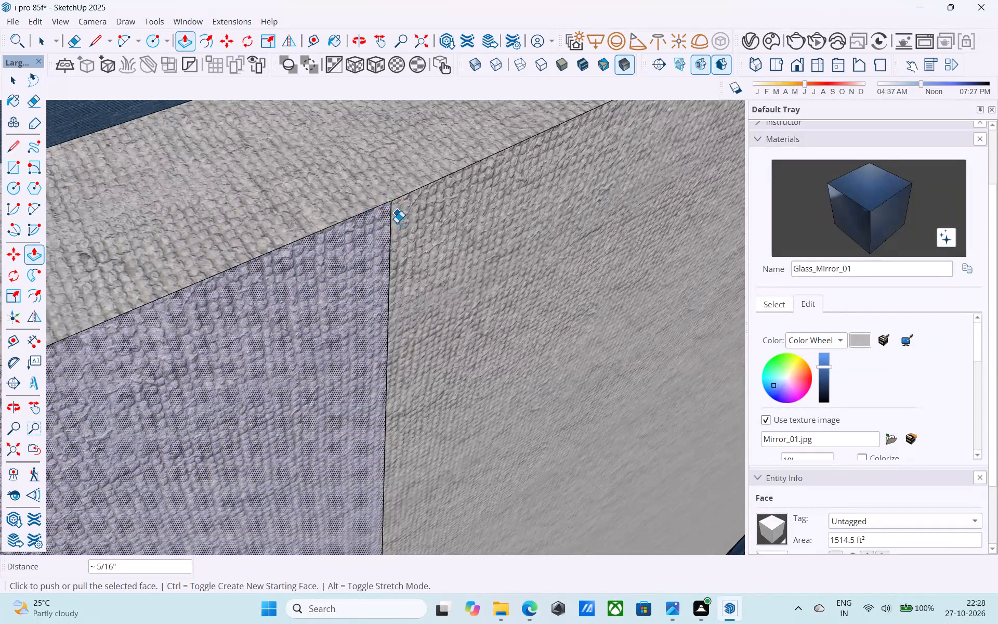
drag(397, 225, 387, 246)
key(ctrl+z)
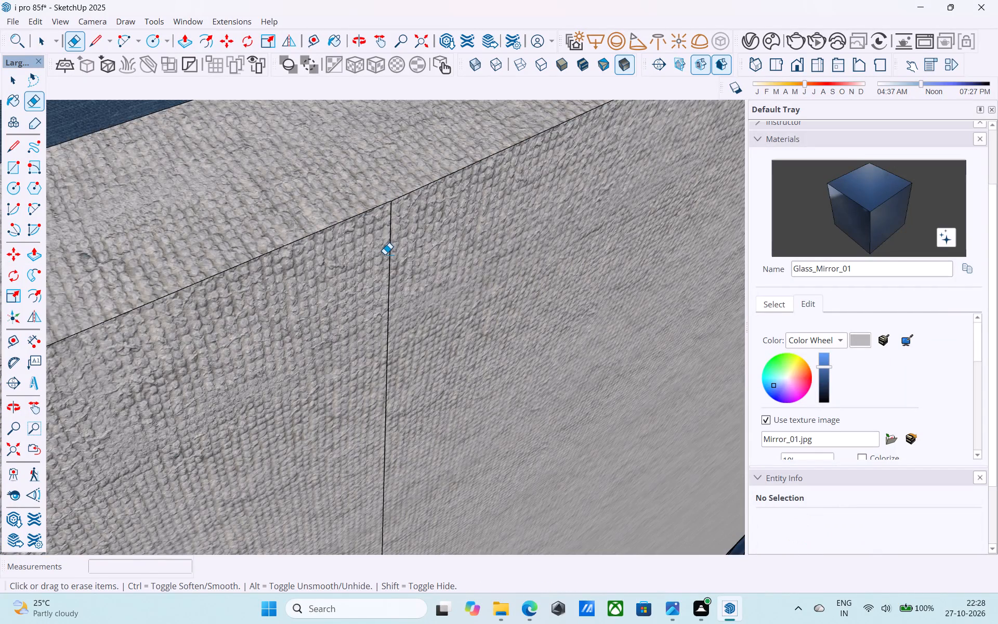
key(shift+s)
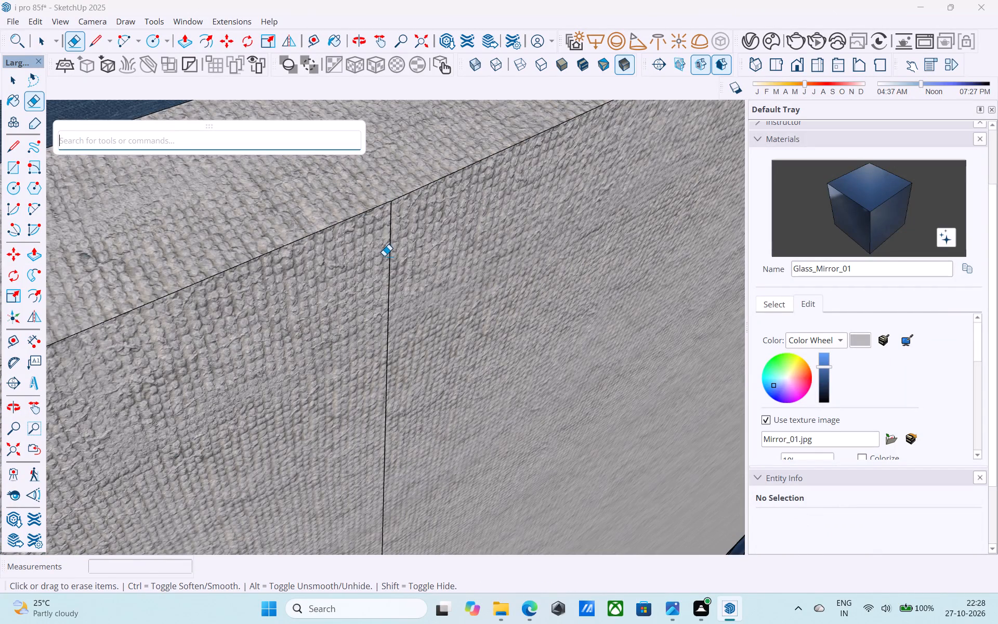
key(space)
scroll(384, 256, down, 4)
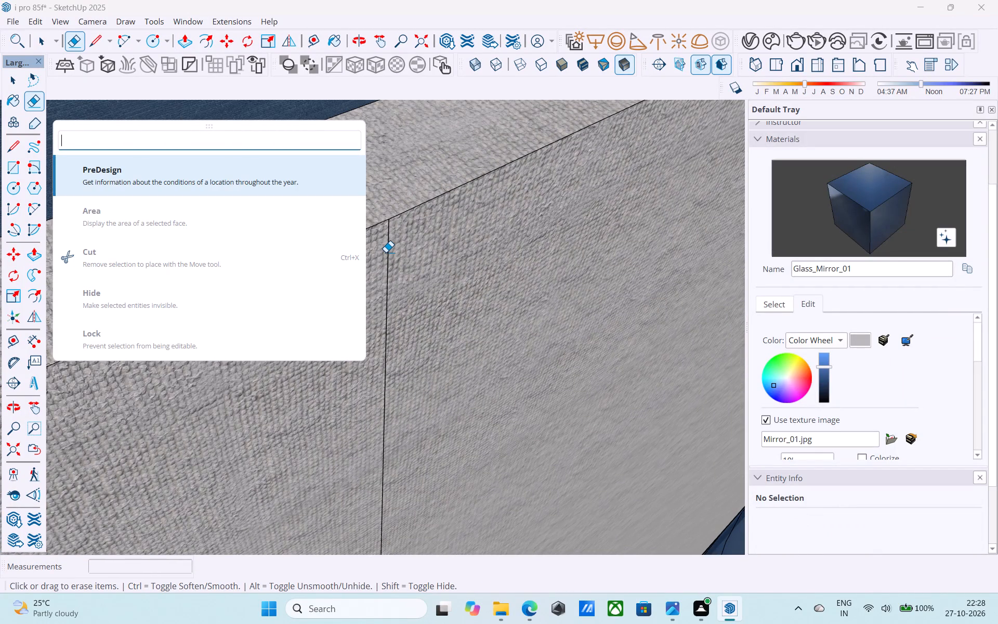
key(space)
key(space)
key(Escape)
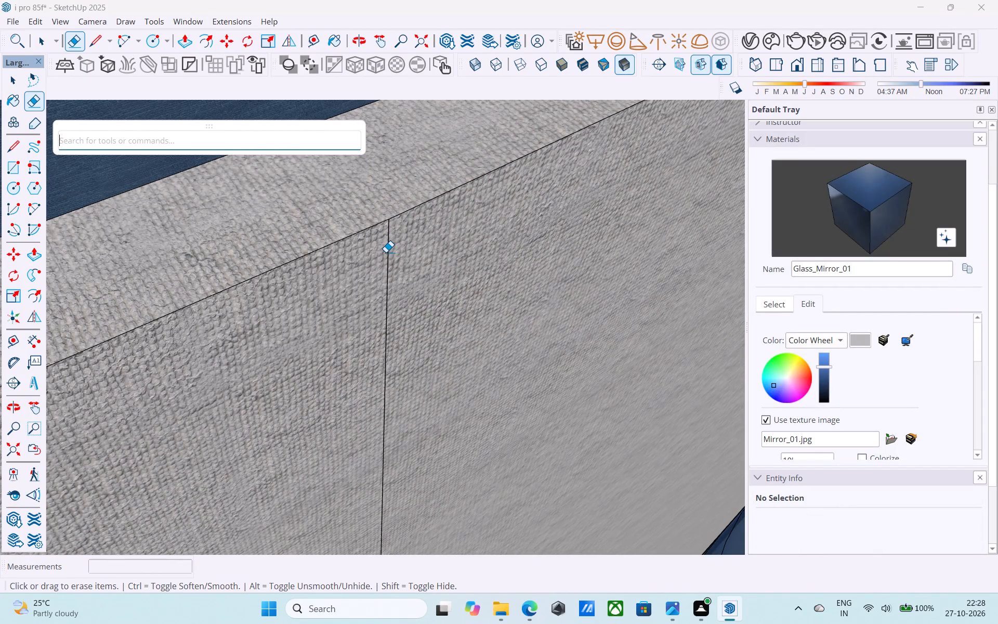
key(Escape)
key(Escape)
Save the model with the large side-wall face selected.
key(space)
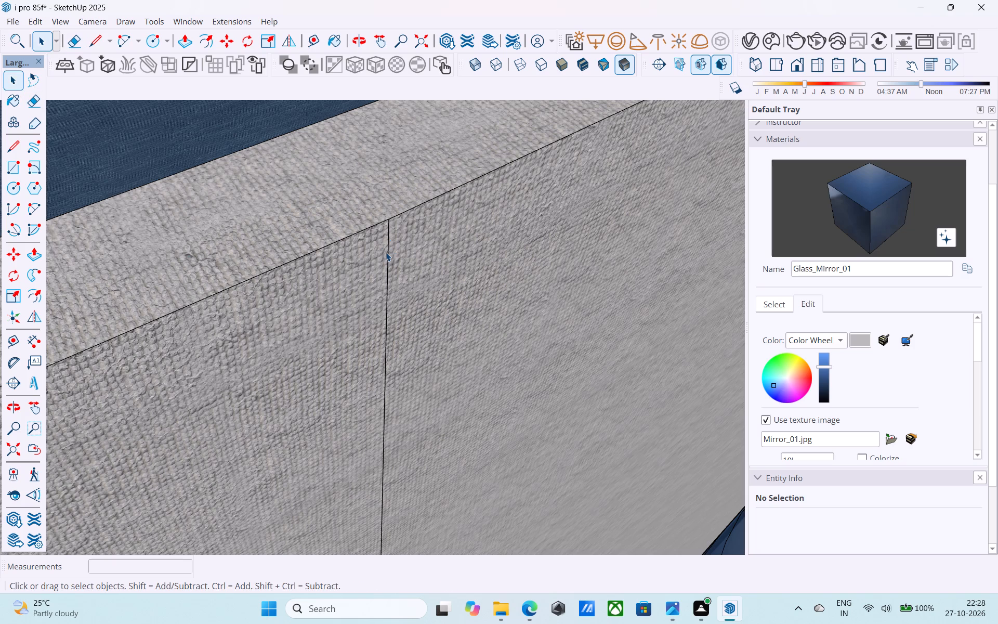
click(386, 252)
scroll(386, 253, down, 10)
middle_drag(386, 298, 340, 204)
scroll(339, 204, down, 4)
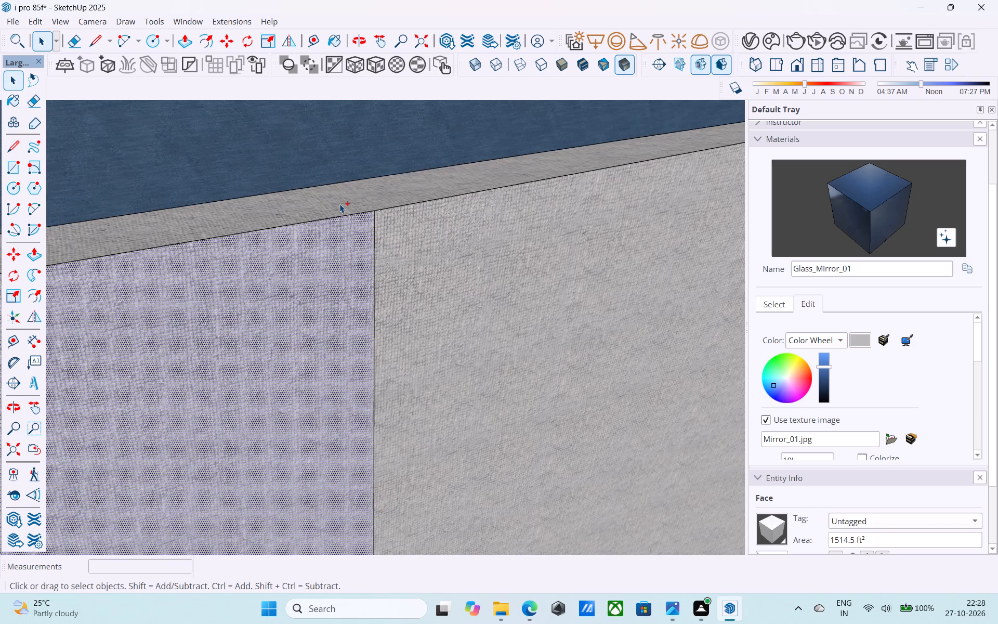
key(ctrl+s)
Clear the side-wall face selection and save the model with the building's front facade and round column in view.
key(space)
scroll(339, 204, down, 7)
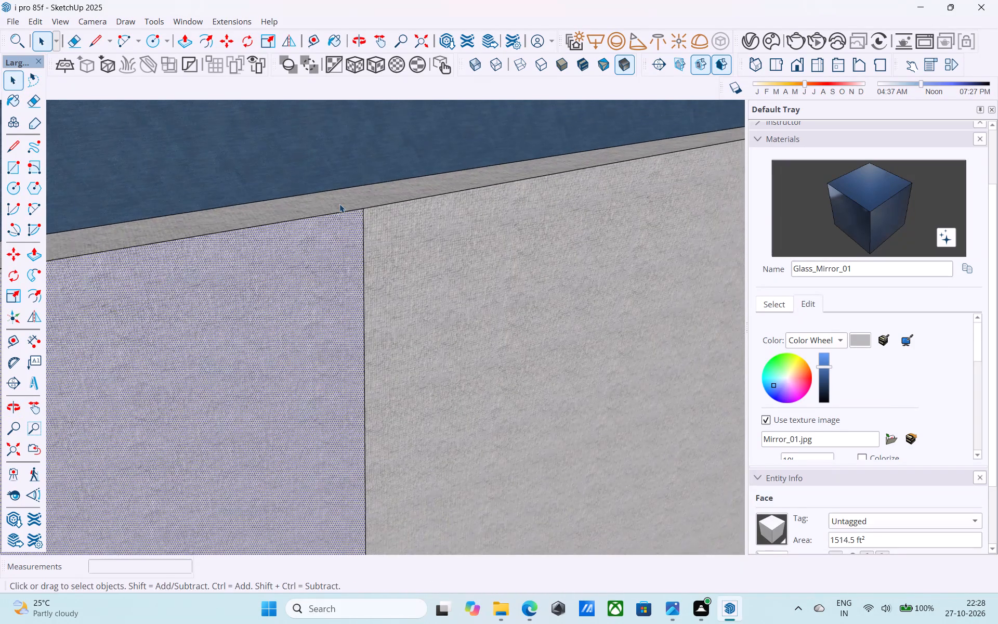
scroll(339, 204, down, 1)
middle_drag(339, 204, 295, 161)
scroll(293, 164, down, 5)
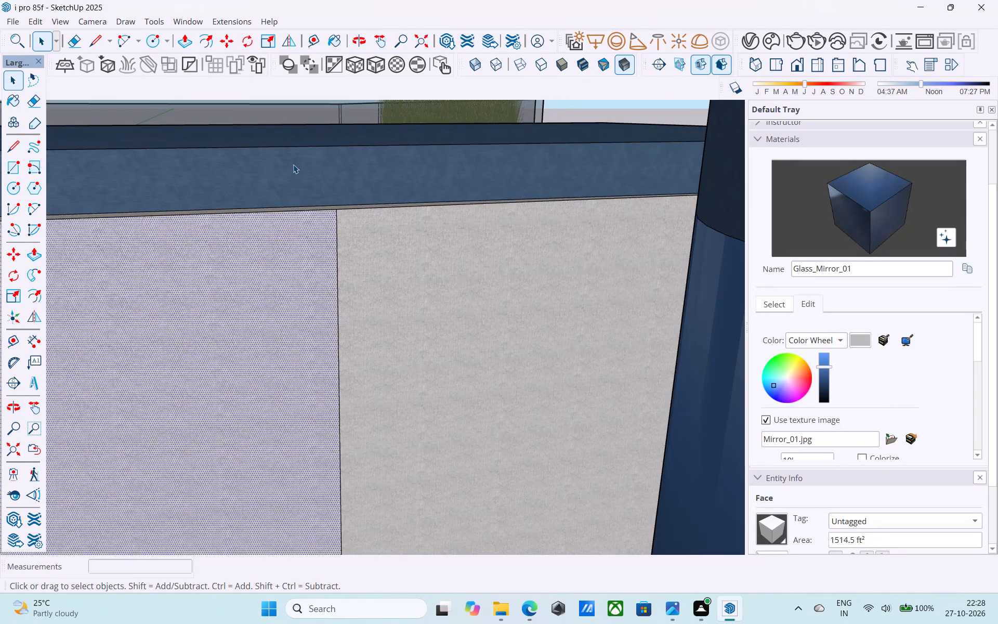
scroll(293, 164, down, 20)
scroll(293, 164, down, 6)
middle_drag(292, 167, 149, 212)
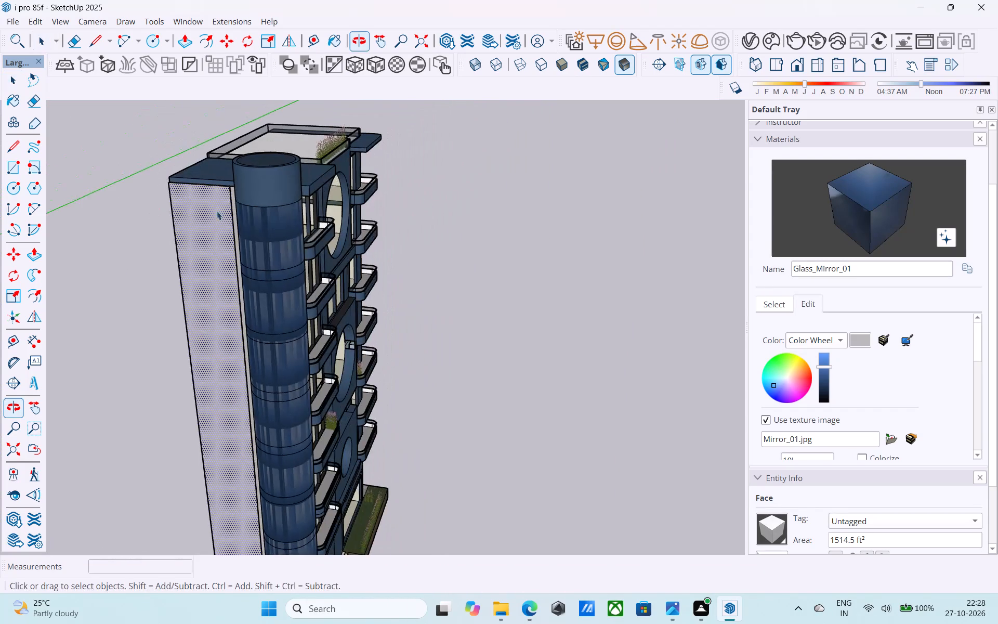
click(390, 211)
middle_drag(391, 211, 128, 219)
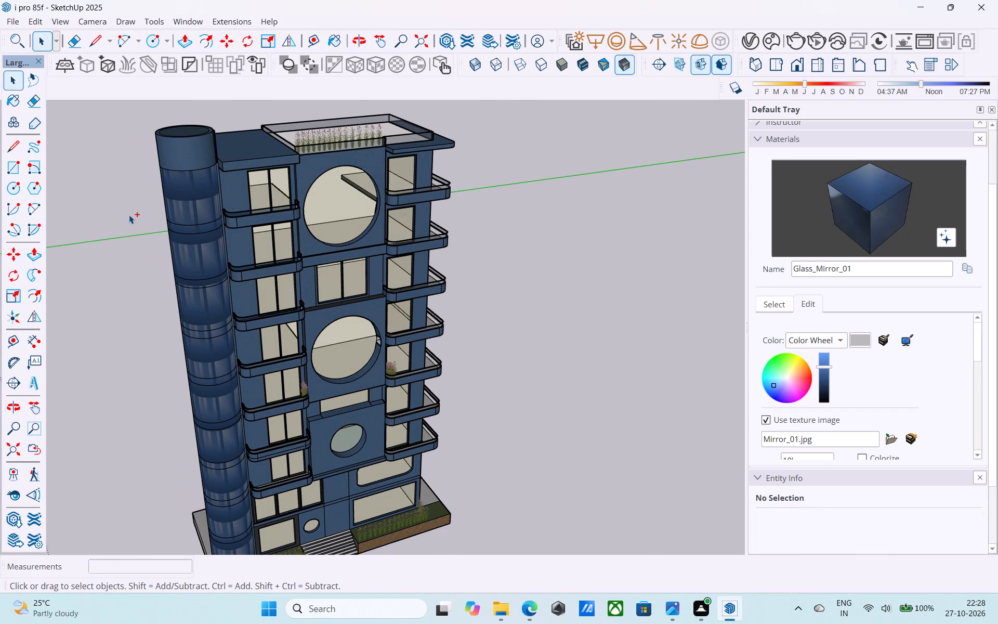
key(ctrl+s)
scroll(270, 249, down, 8)
middle_drag(271, 249, 281, 243)
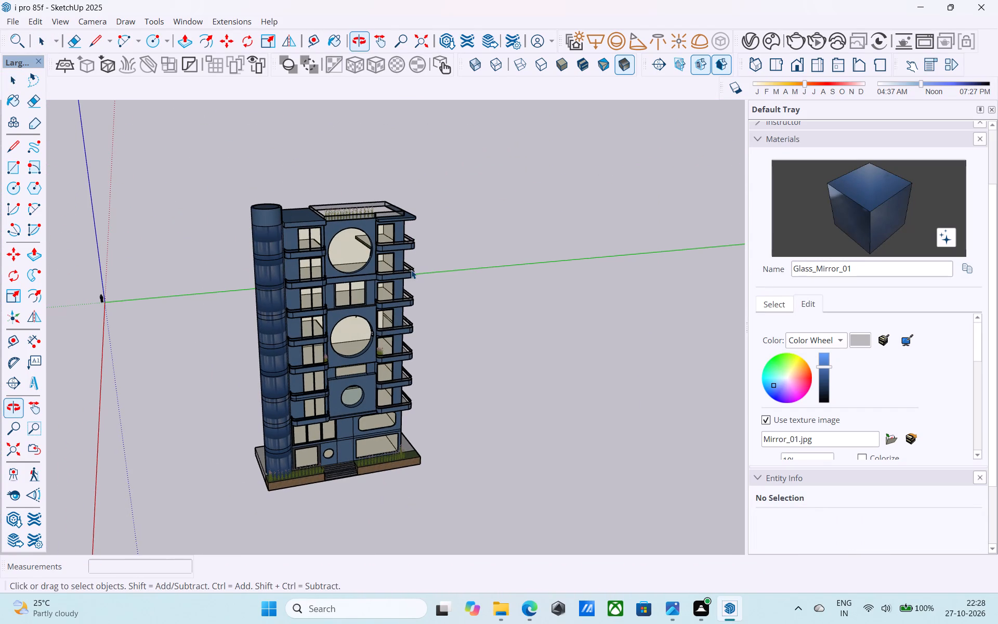
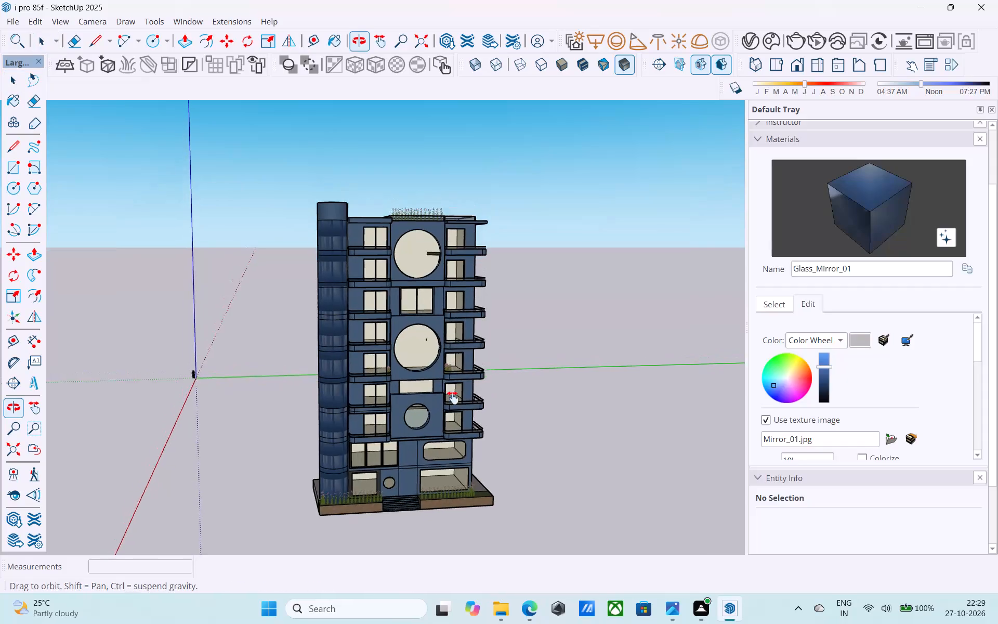
Examine the building's front facade, balconies, round column and side walls from close up and from several angles.
scroll(423, 345, up, 7)
middle_drag(423, 331, 423, 328)
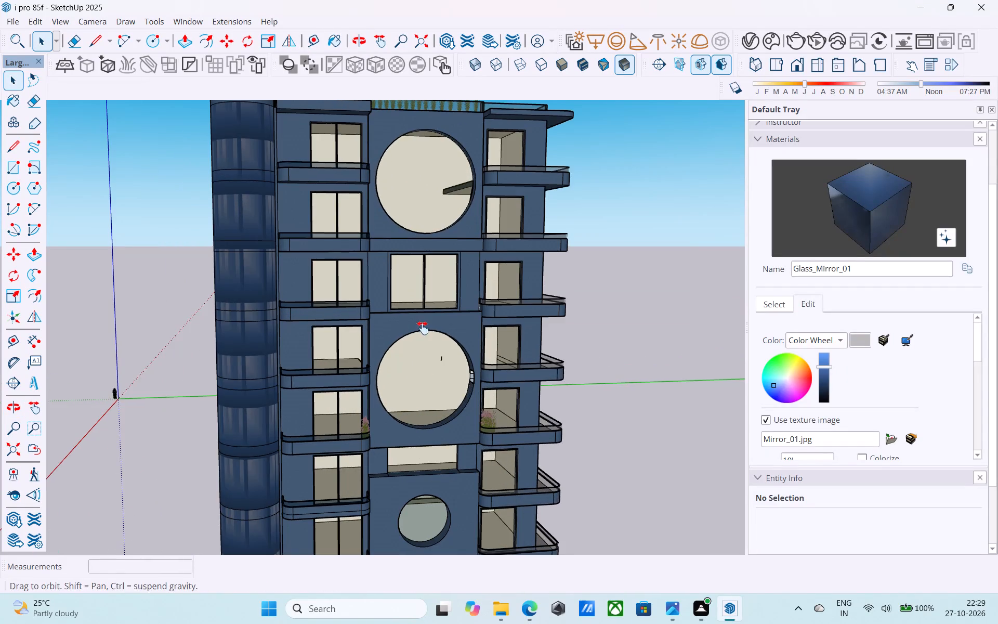
middle_drag(423, 328, 415, 316)
shift+scroll(415, 317, up, 1)
scroll(415, 317, down, 3)
middle_drag(415, 317, 659, 312)
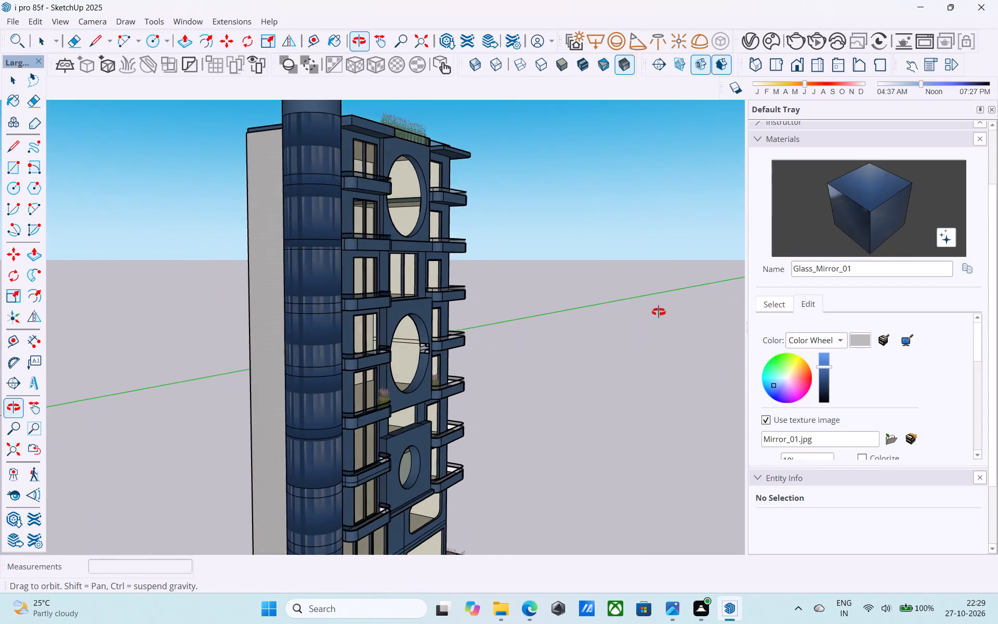
middle_drag(659, 312, 270, 374)
middle_drag(466, 363, 409, 370)
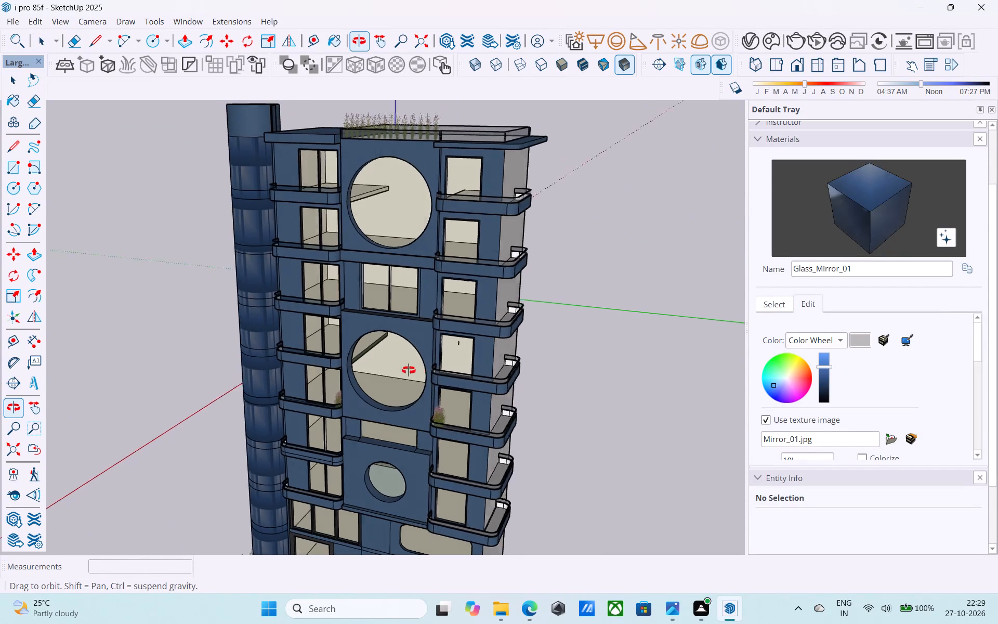
middle_drag(409, 370, 599, 447)
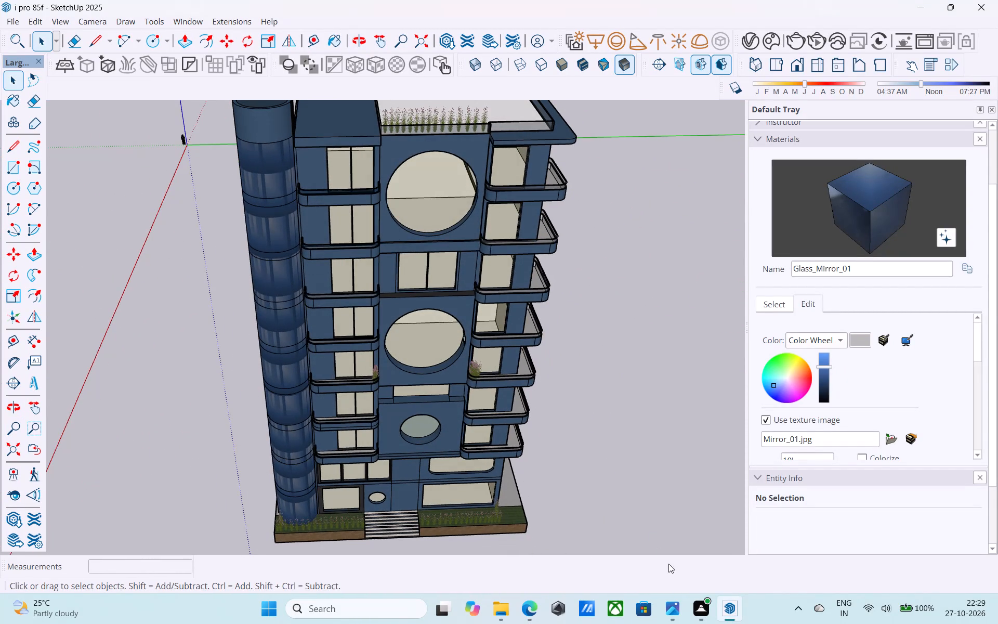